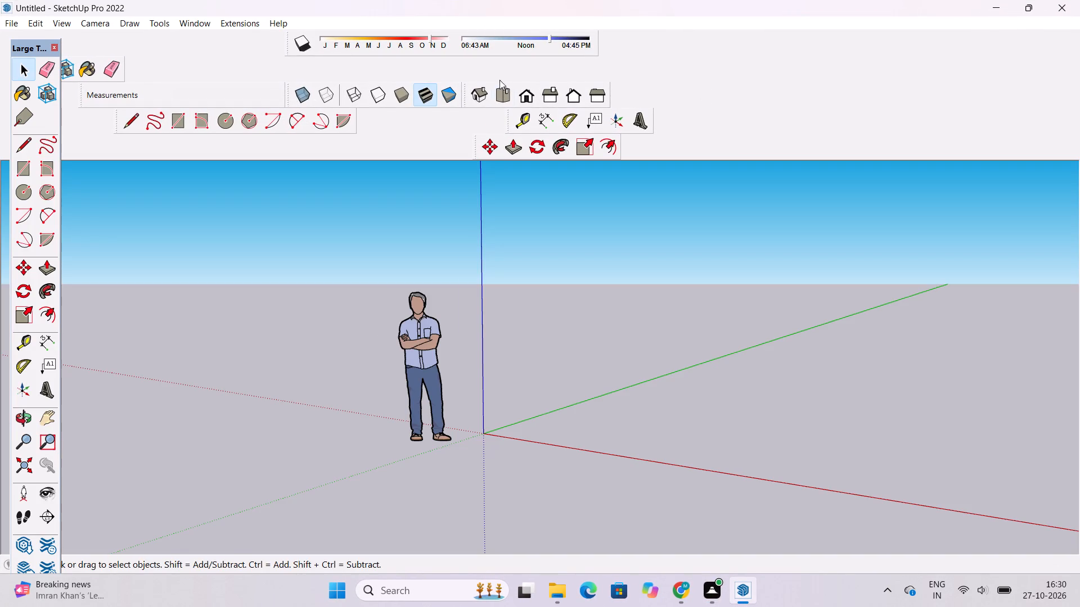
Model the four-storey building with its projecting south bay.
Switch the camera to the top view of the model.
click(507, 93)
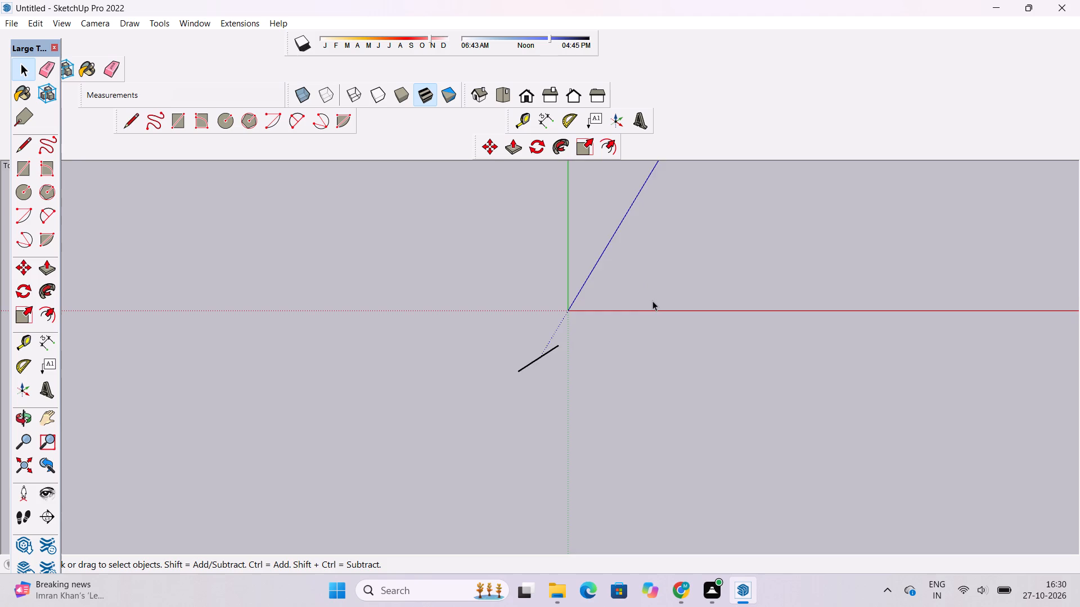
scroll(652, 301, up, 11)
scroll(469, 343, up, 5)
scroll(584, 294, up, 6)
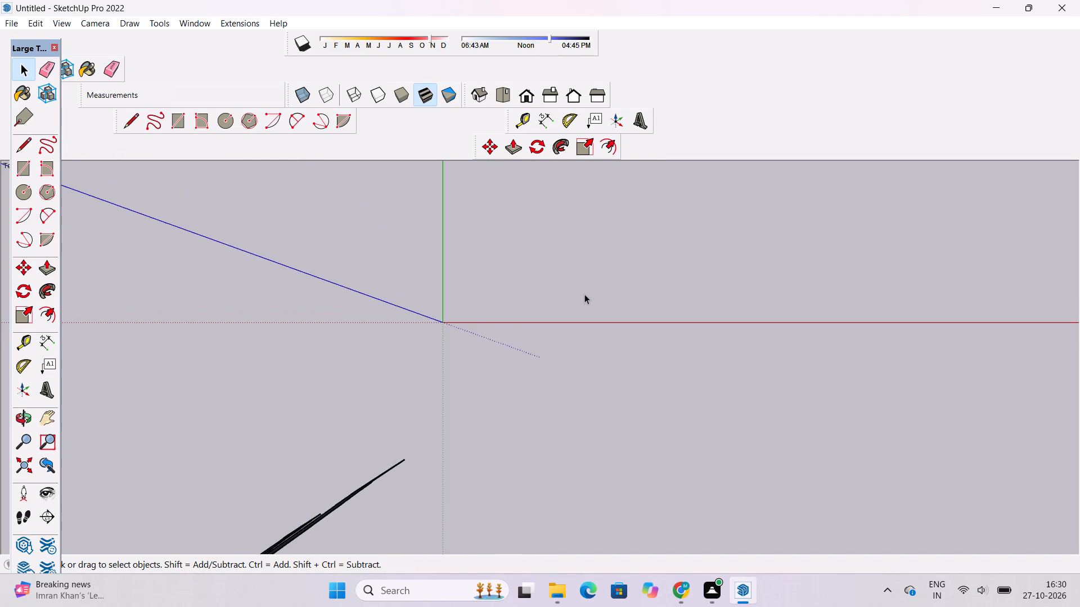
scroll(575, 237, up, 4)
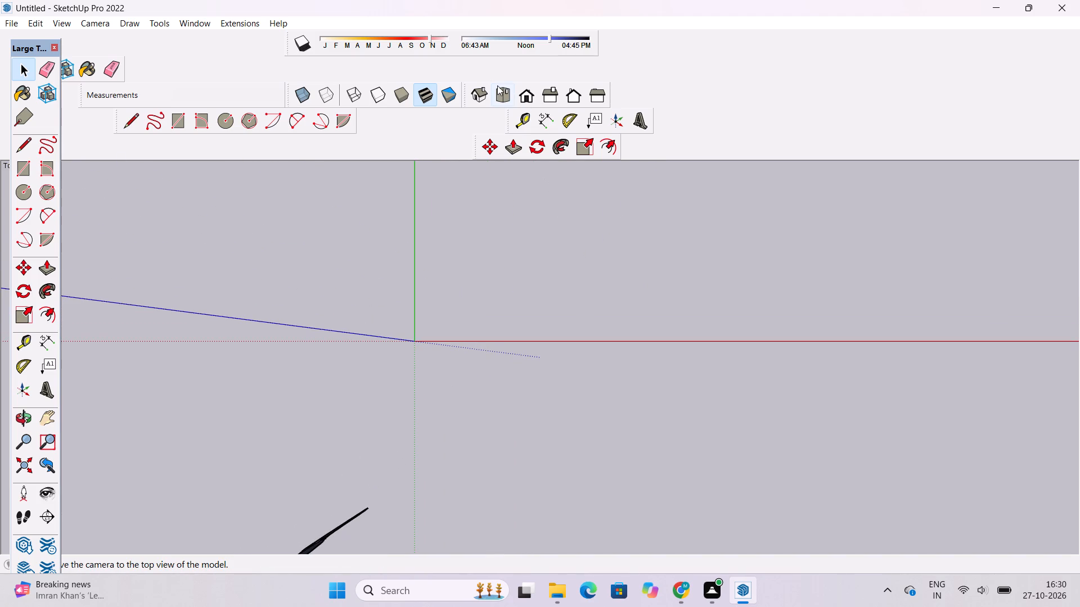
click(497, 85)
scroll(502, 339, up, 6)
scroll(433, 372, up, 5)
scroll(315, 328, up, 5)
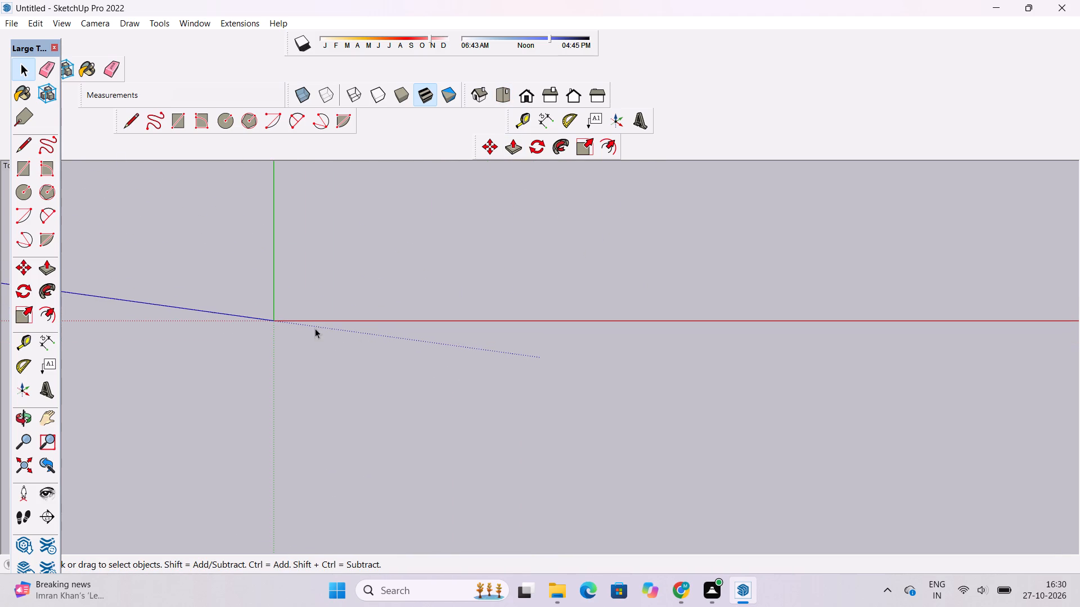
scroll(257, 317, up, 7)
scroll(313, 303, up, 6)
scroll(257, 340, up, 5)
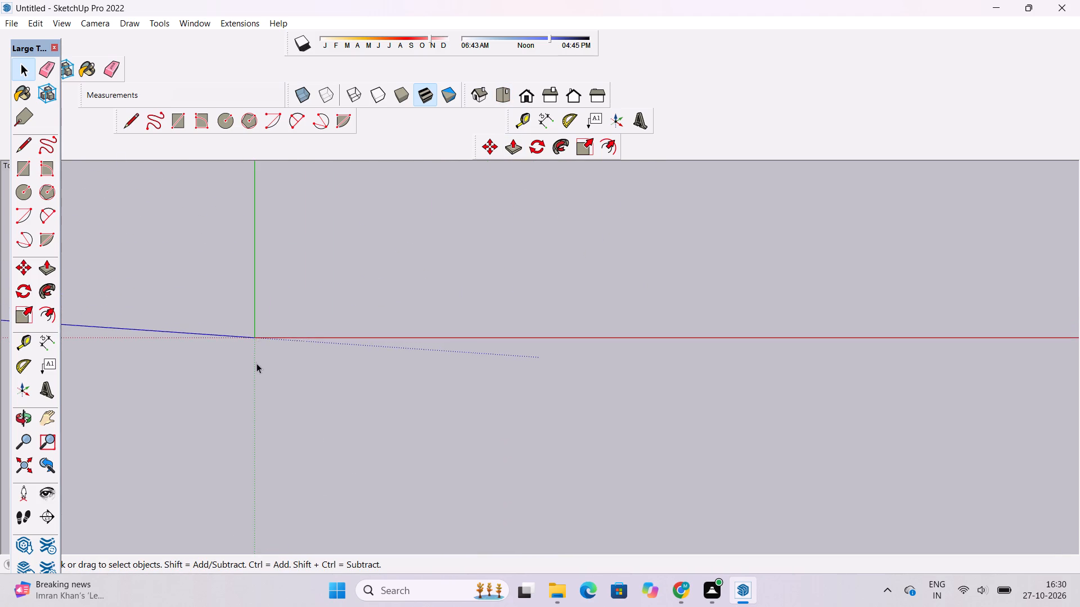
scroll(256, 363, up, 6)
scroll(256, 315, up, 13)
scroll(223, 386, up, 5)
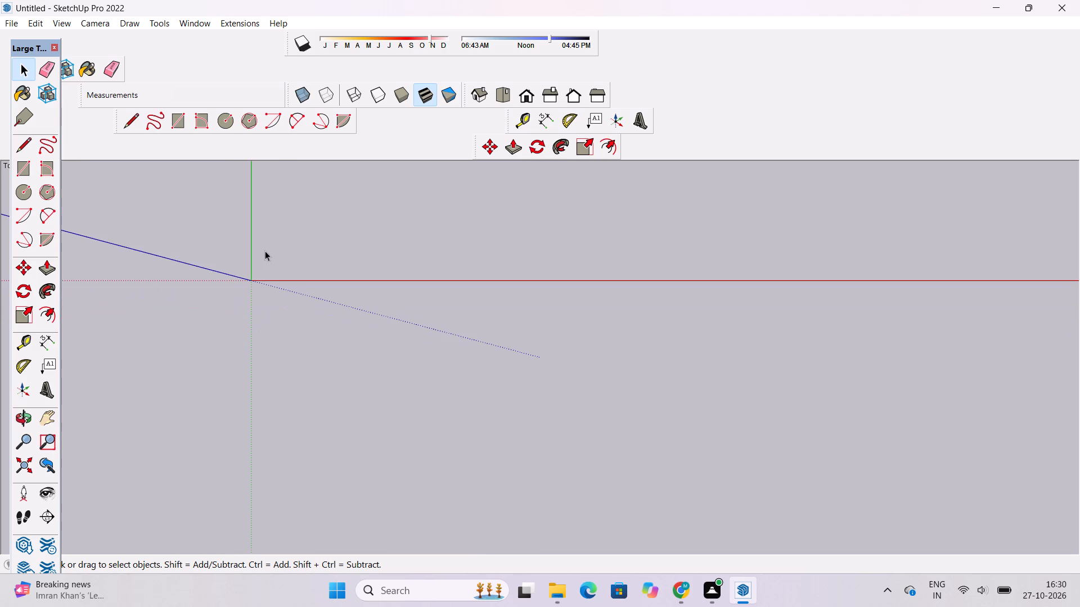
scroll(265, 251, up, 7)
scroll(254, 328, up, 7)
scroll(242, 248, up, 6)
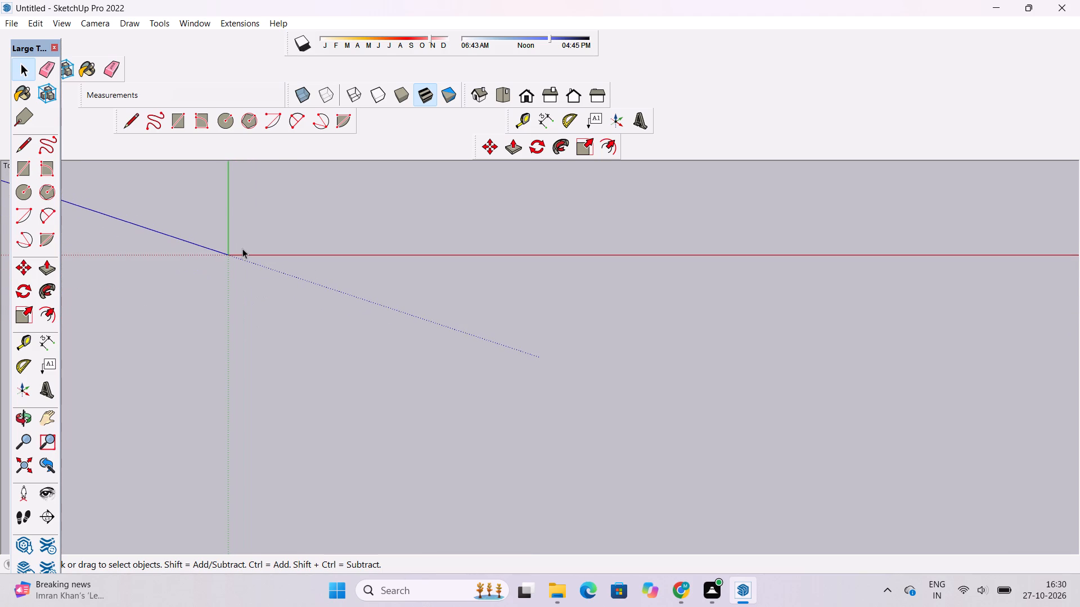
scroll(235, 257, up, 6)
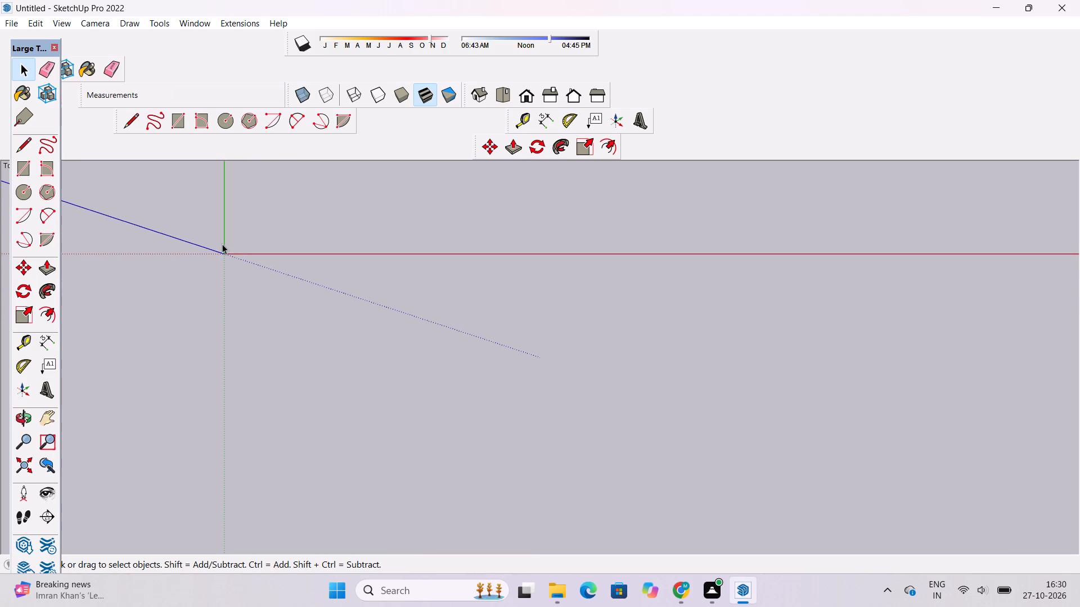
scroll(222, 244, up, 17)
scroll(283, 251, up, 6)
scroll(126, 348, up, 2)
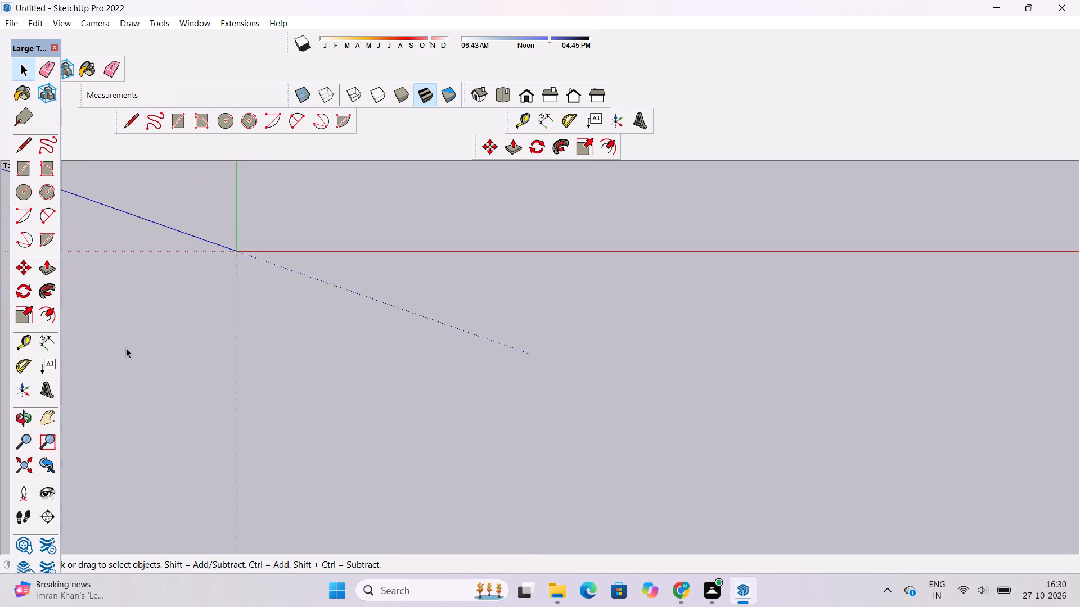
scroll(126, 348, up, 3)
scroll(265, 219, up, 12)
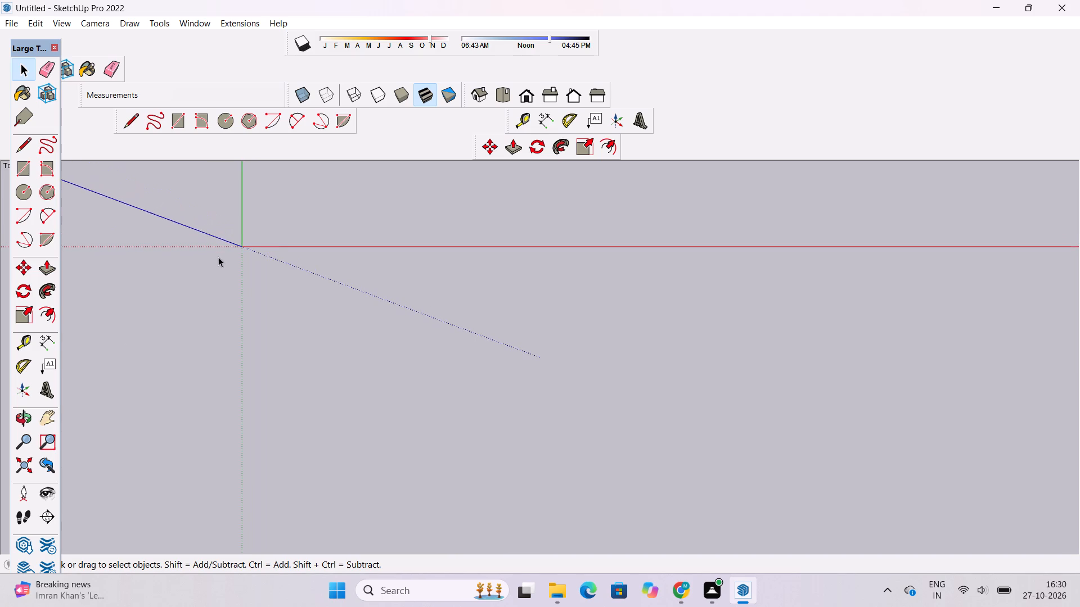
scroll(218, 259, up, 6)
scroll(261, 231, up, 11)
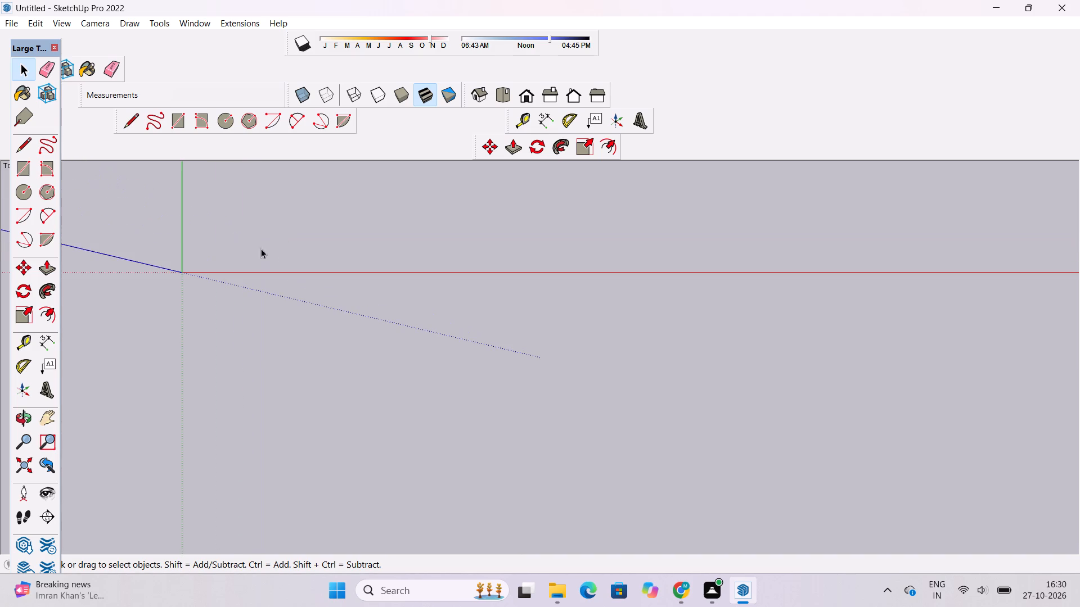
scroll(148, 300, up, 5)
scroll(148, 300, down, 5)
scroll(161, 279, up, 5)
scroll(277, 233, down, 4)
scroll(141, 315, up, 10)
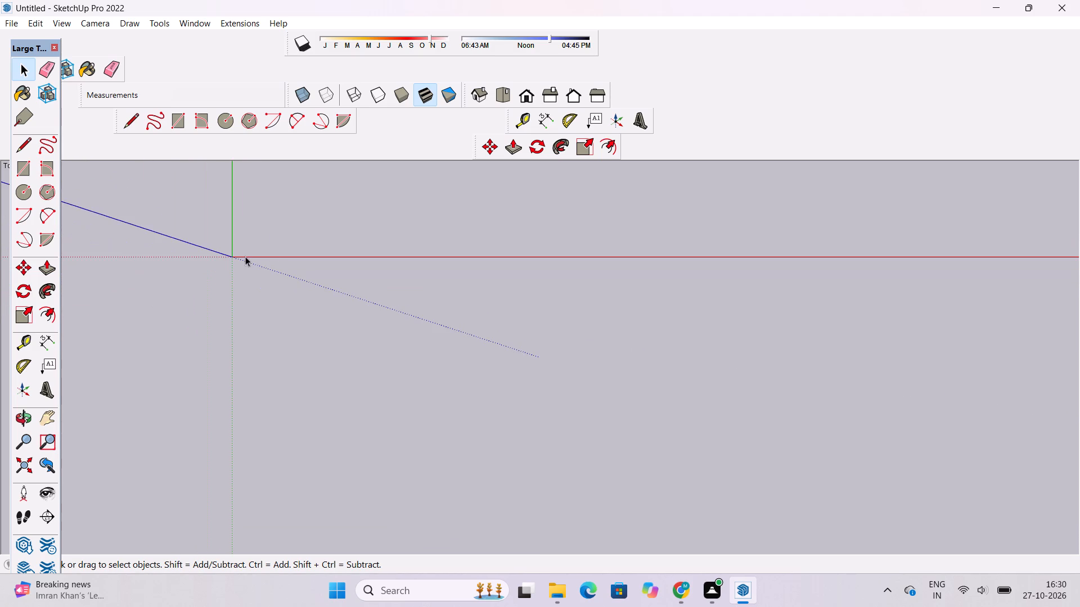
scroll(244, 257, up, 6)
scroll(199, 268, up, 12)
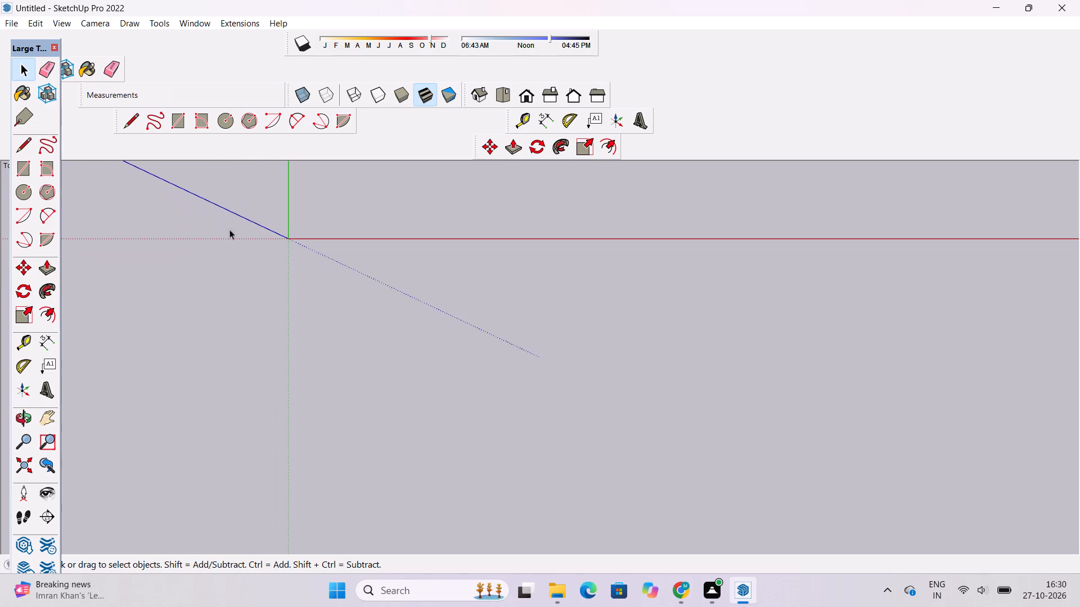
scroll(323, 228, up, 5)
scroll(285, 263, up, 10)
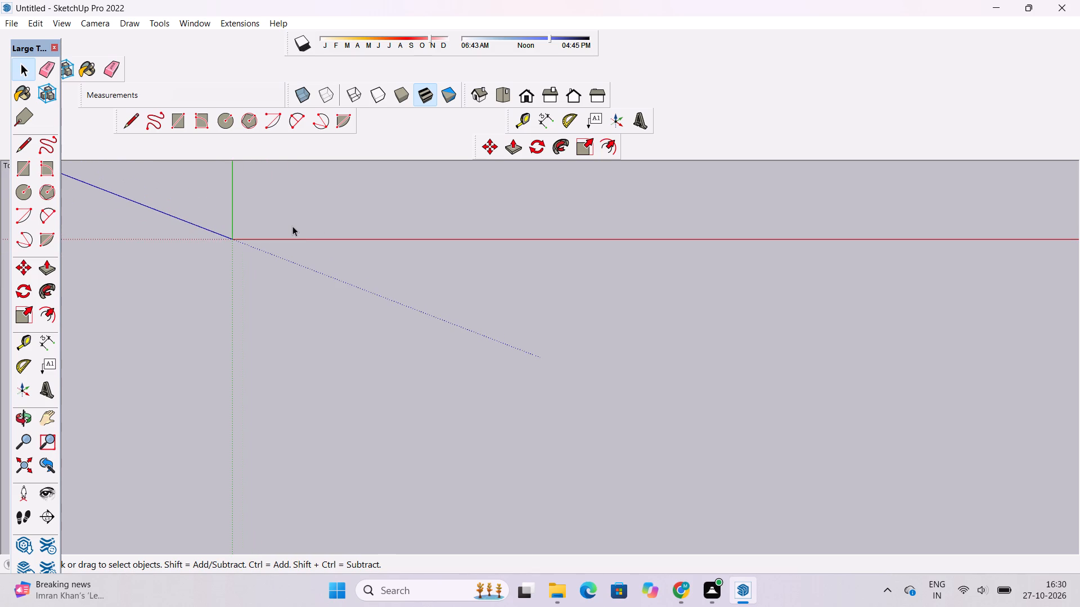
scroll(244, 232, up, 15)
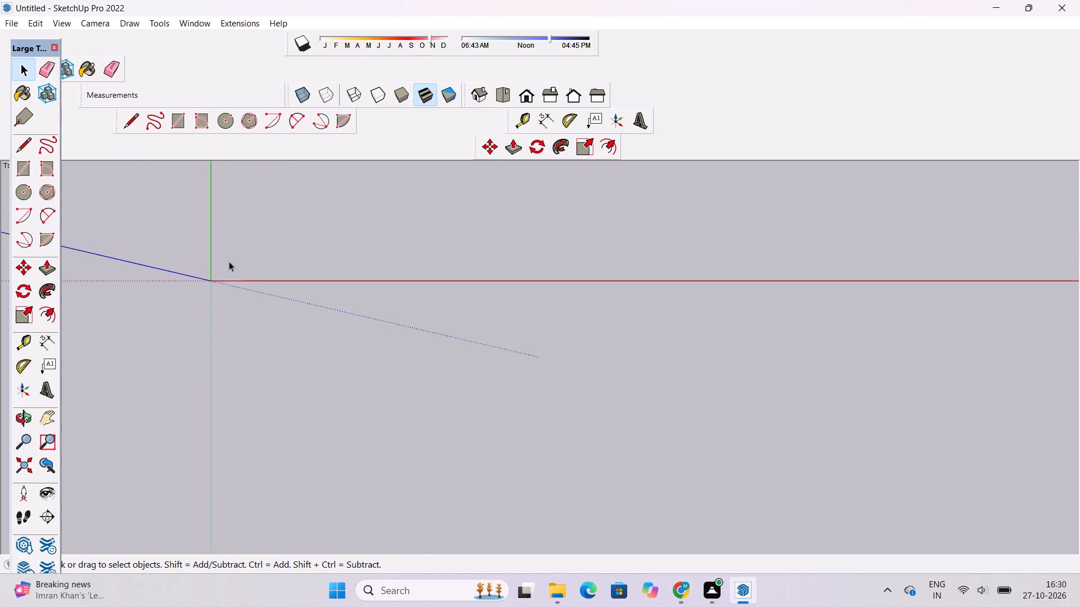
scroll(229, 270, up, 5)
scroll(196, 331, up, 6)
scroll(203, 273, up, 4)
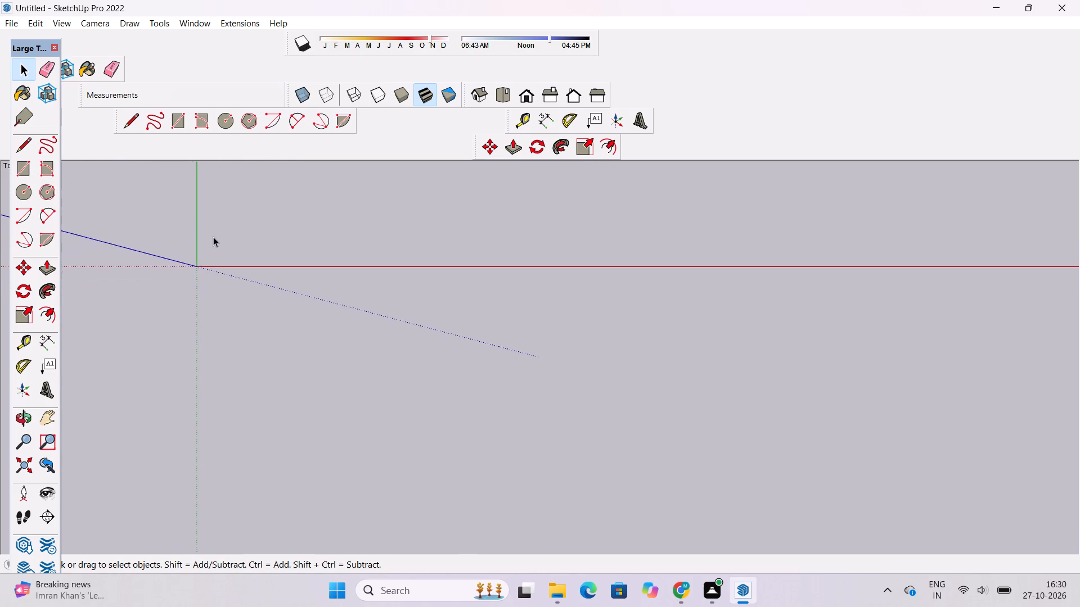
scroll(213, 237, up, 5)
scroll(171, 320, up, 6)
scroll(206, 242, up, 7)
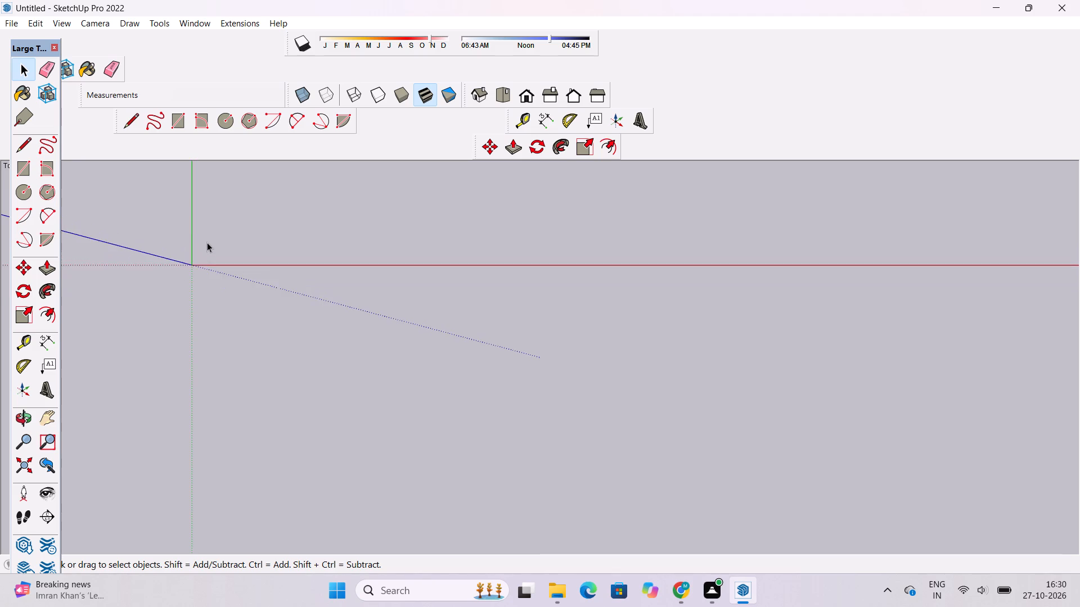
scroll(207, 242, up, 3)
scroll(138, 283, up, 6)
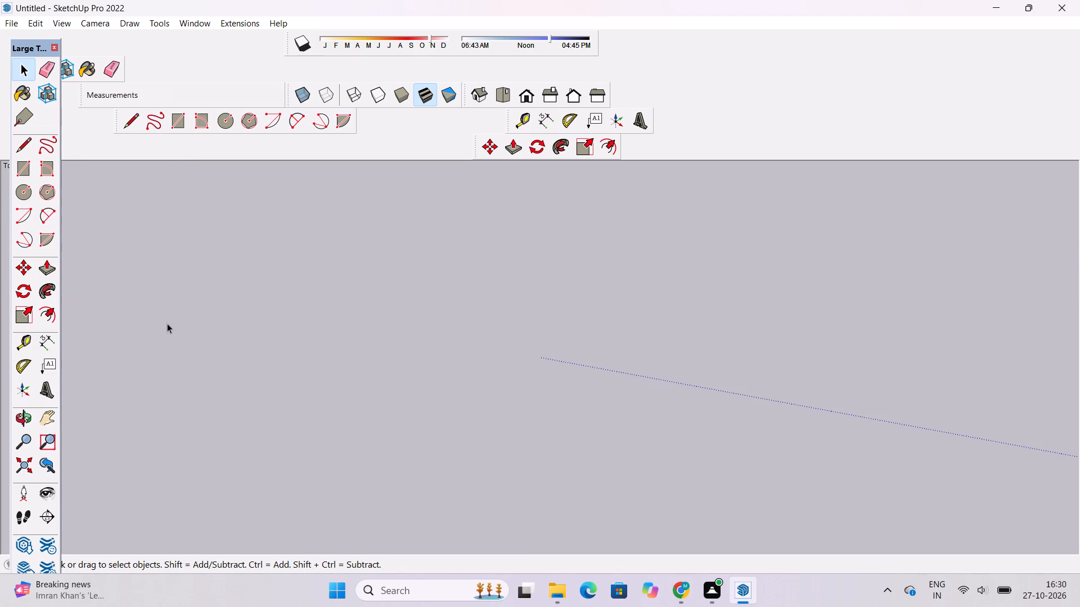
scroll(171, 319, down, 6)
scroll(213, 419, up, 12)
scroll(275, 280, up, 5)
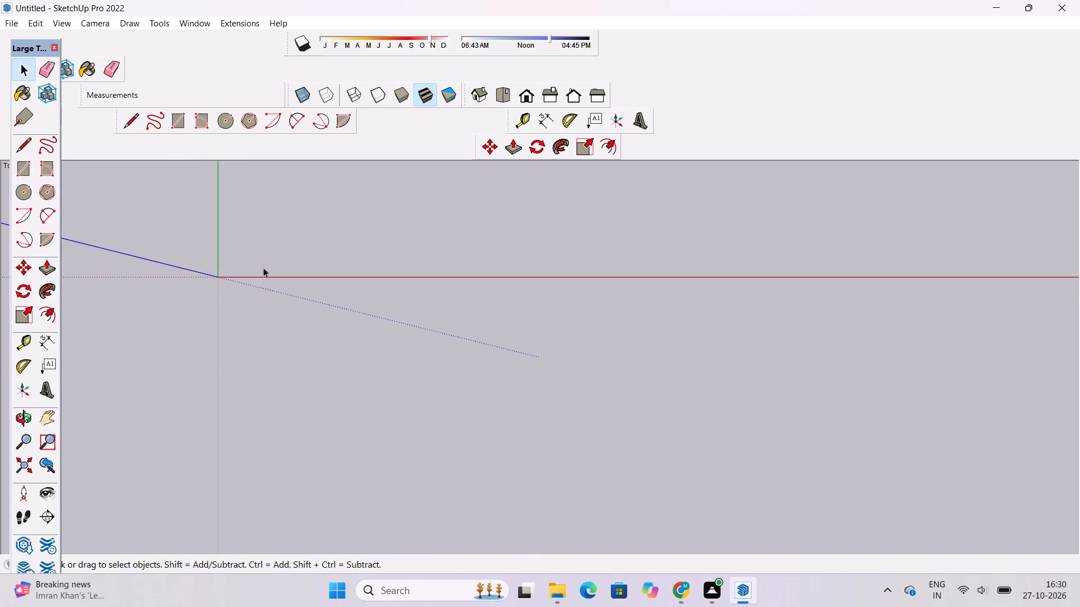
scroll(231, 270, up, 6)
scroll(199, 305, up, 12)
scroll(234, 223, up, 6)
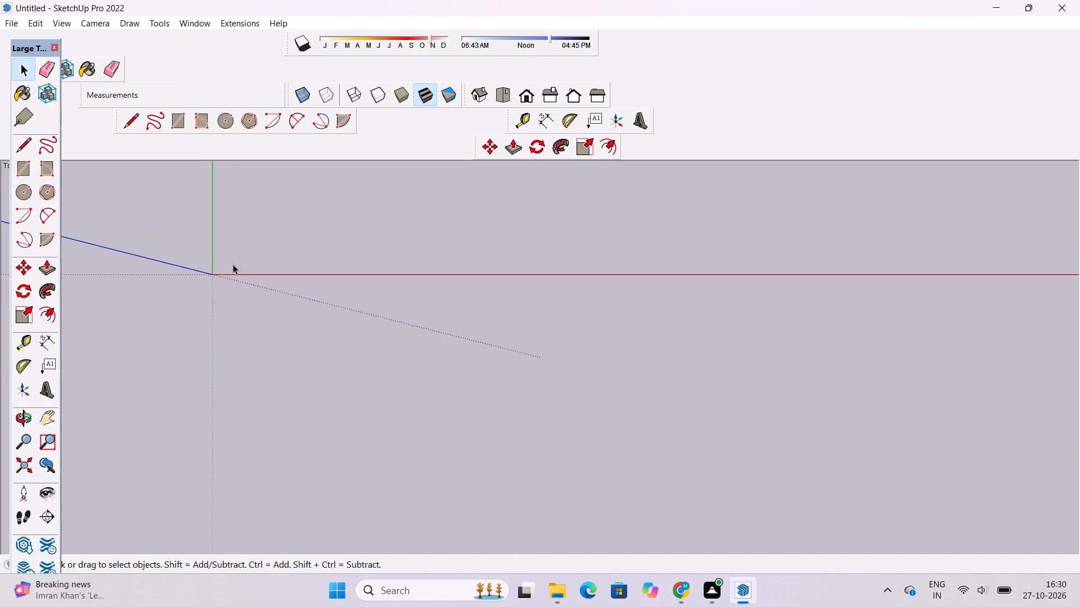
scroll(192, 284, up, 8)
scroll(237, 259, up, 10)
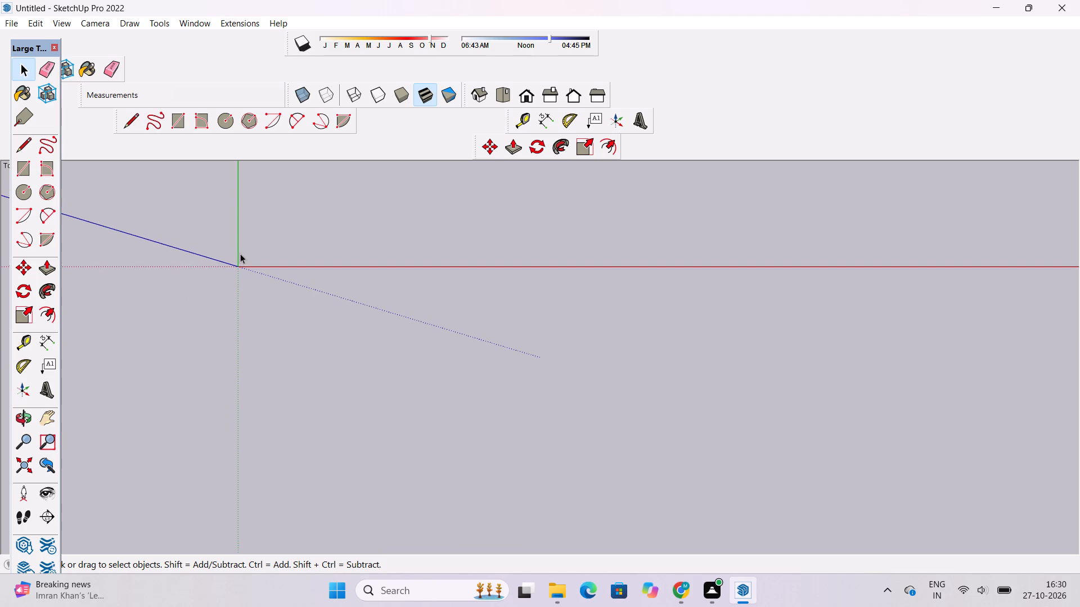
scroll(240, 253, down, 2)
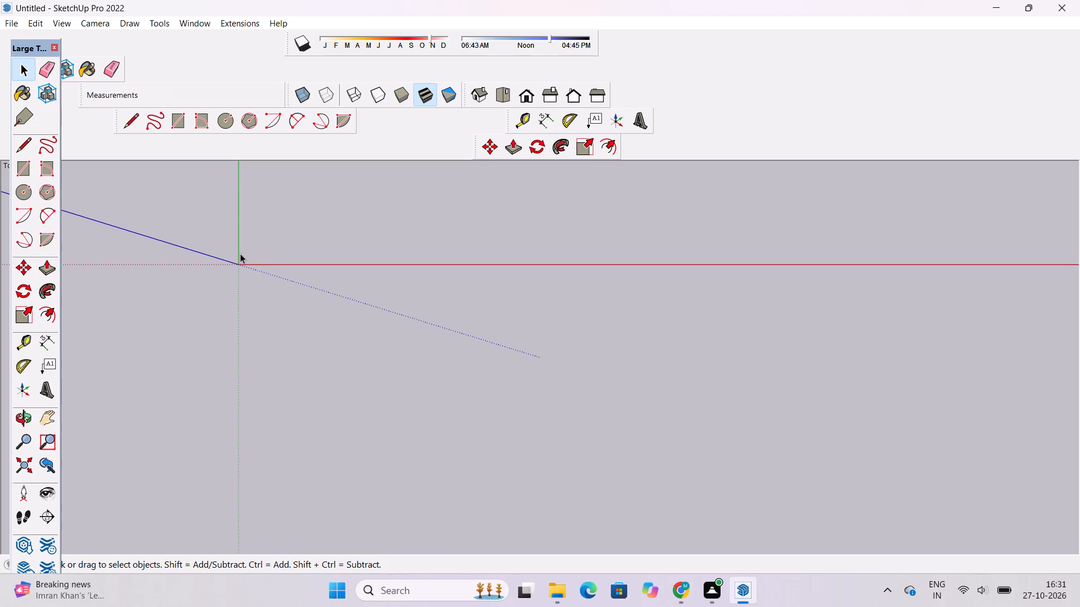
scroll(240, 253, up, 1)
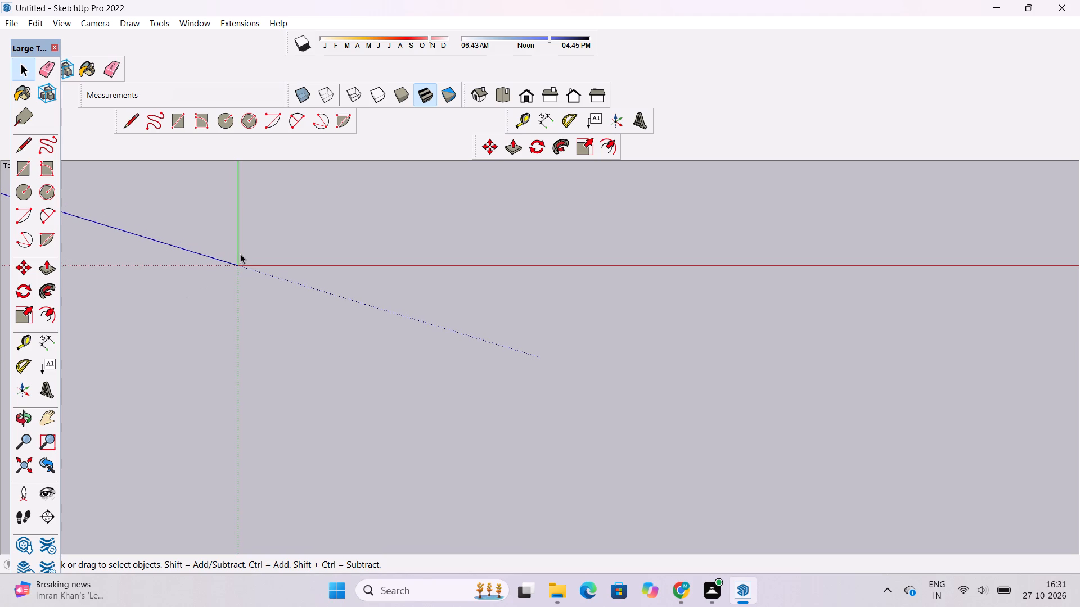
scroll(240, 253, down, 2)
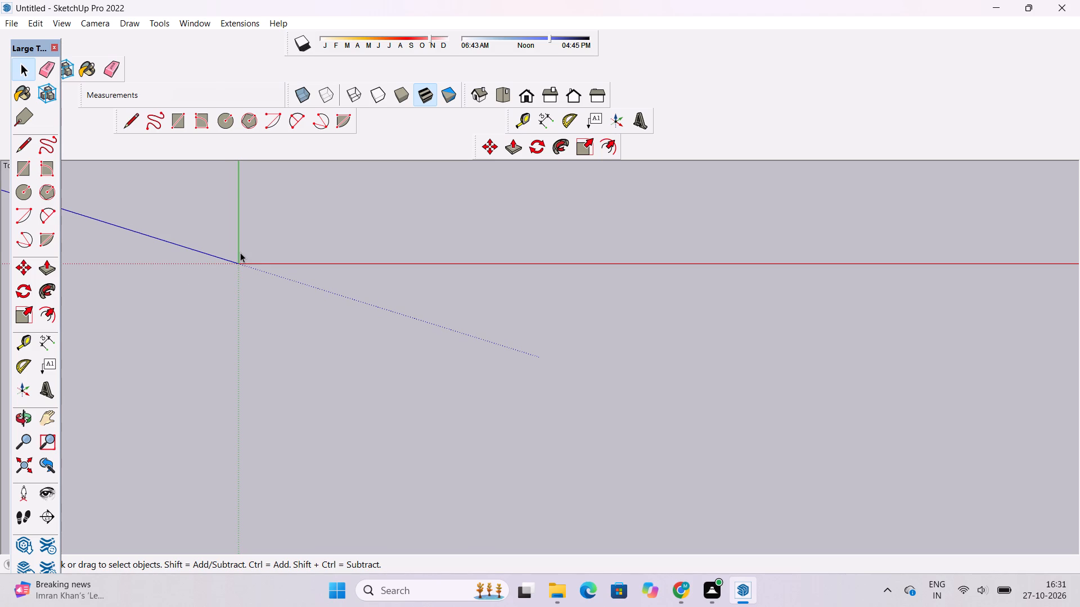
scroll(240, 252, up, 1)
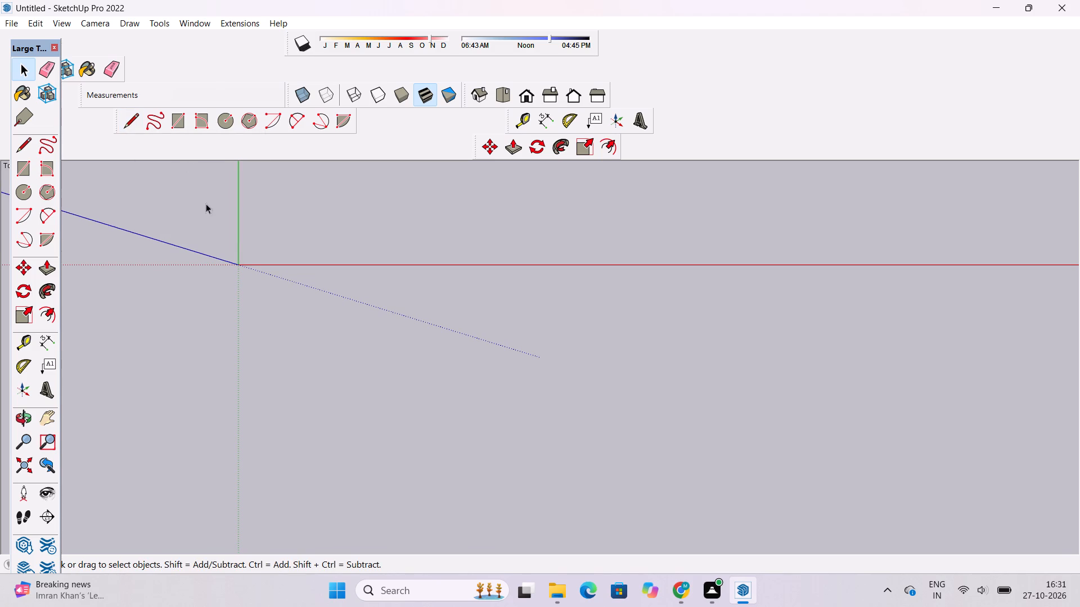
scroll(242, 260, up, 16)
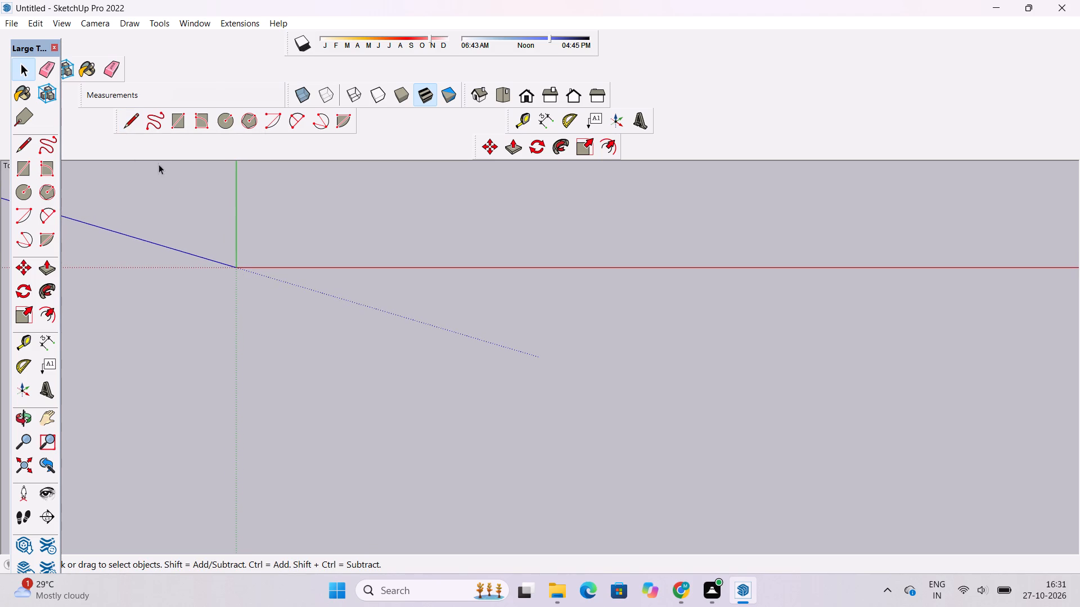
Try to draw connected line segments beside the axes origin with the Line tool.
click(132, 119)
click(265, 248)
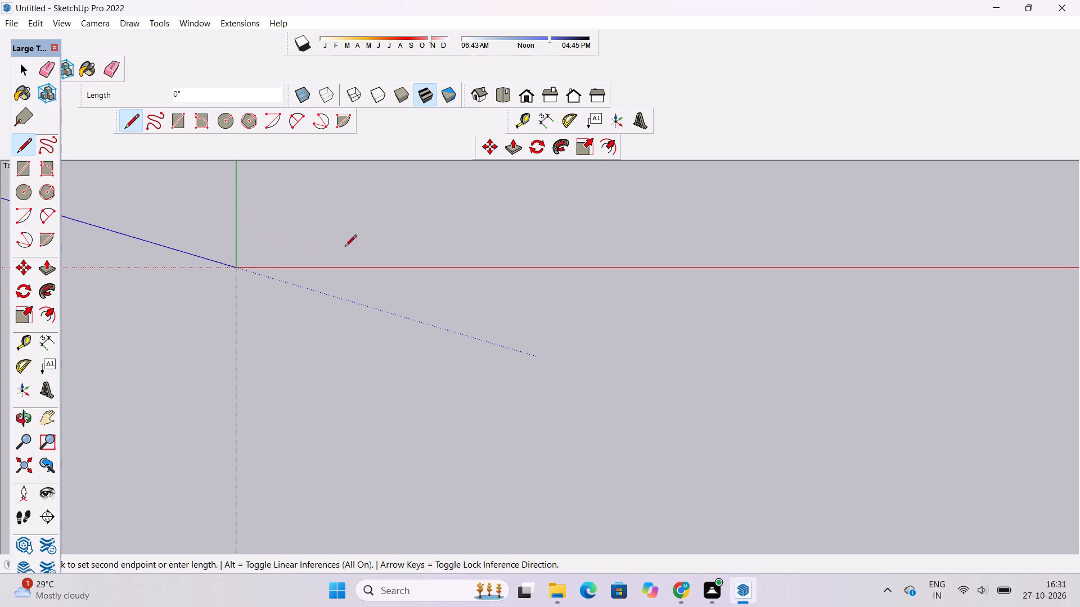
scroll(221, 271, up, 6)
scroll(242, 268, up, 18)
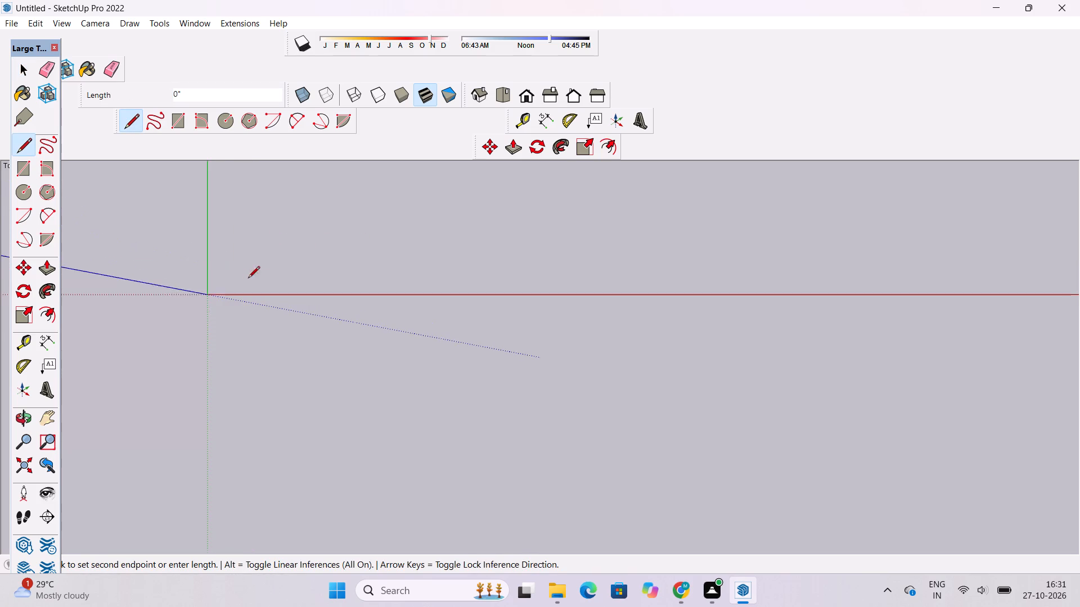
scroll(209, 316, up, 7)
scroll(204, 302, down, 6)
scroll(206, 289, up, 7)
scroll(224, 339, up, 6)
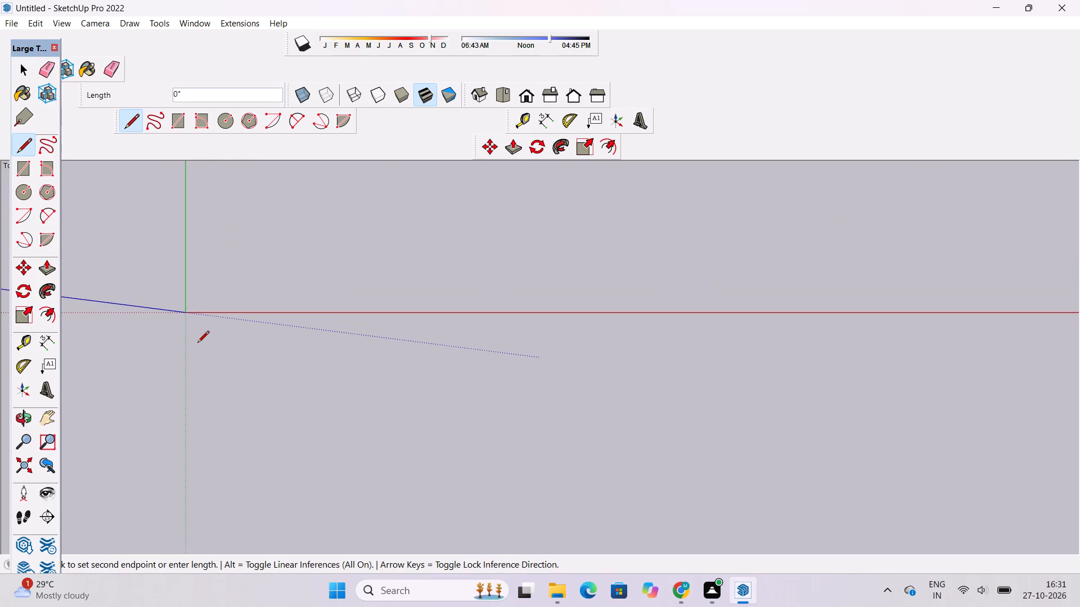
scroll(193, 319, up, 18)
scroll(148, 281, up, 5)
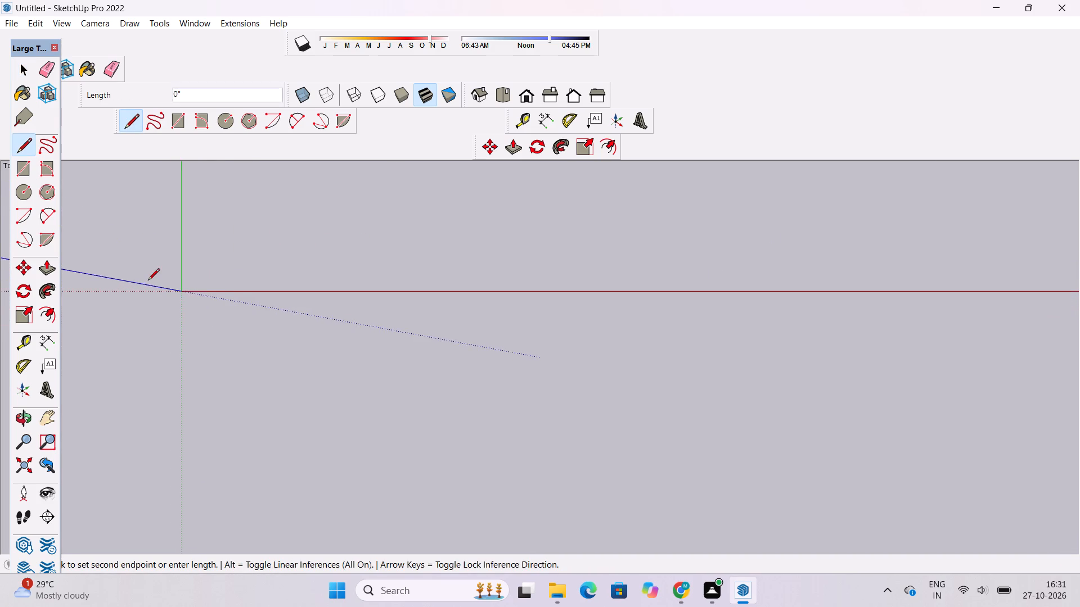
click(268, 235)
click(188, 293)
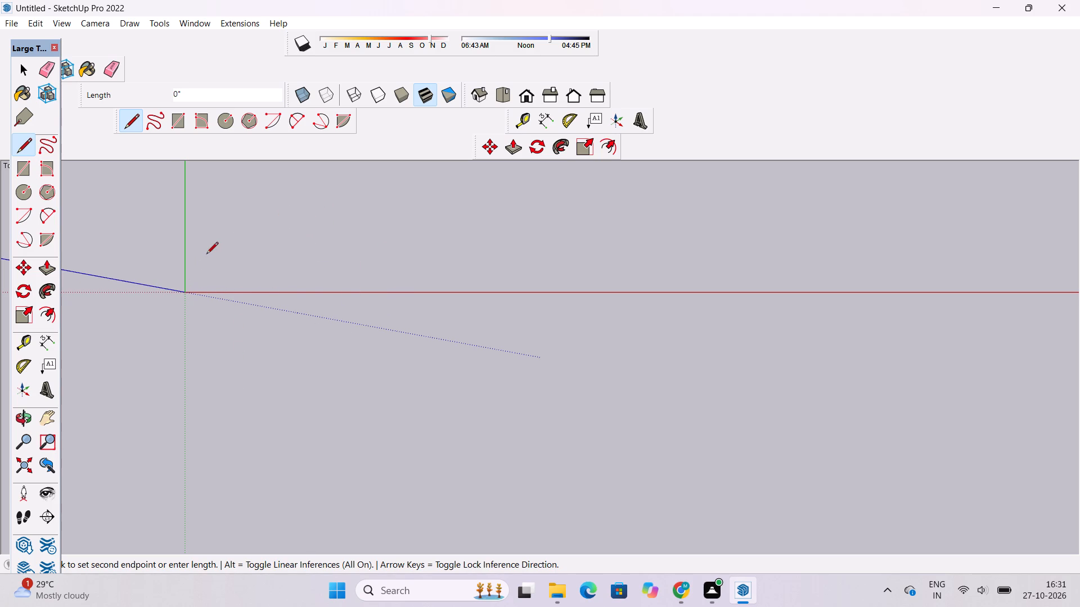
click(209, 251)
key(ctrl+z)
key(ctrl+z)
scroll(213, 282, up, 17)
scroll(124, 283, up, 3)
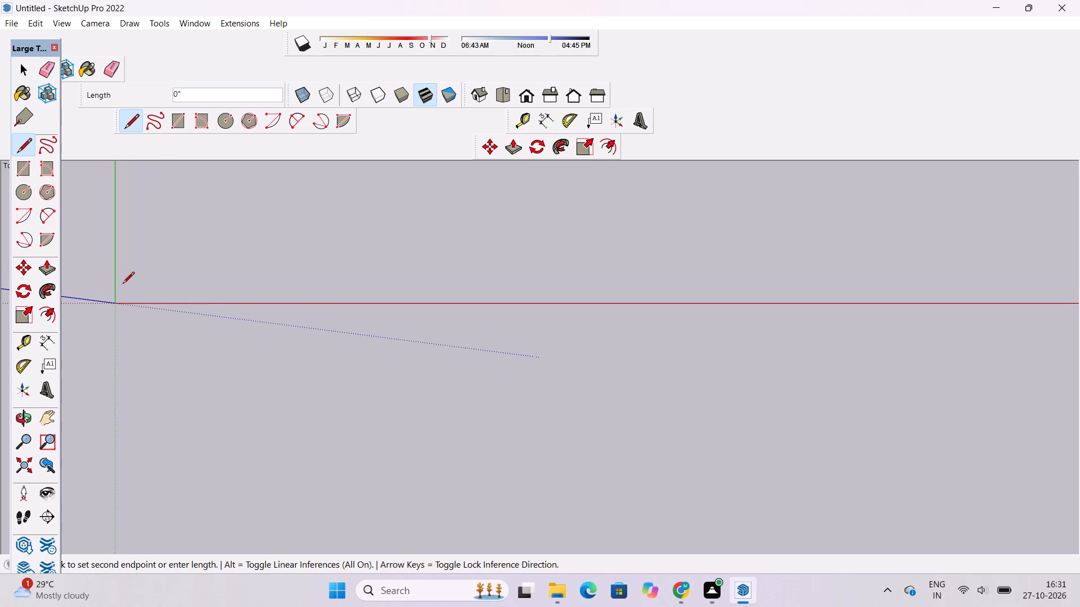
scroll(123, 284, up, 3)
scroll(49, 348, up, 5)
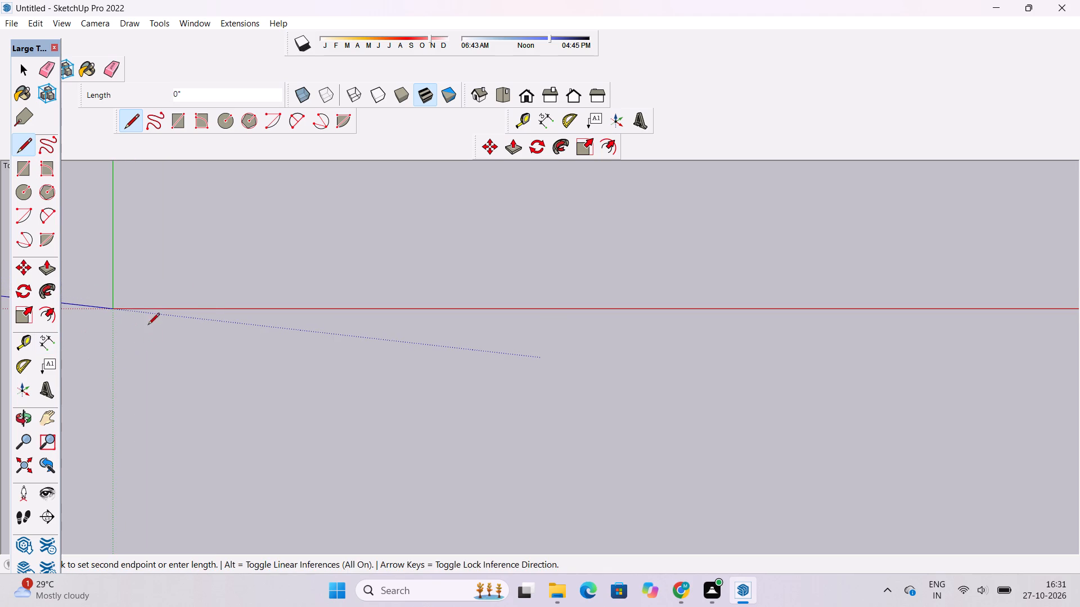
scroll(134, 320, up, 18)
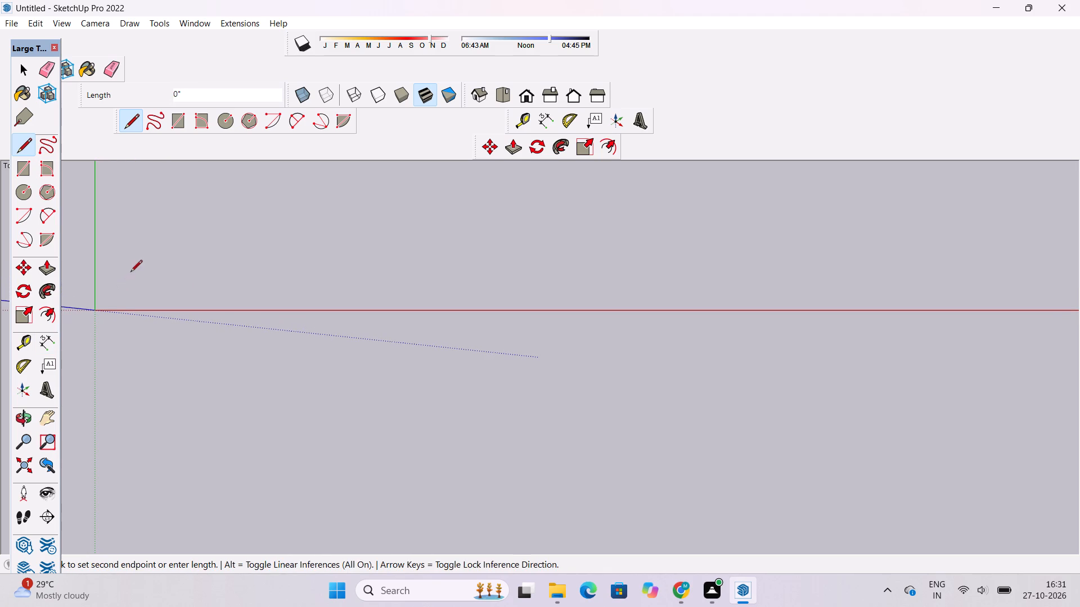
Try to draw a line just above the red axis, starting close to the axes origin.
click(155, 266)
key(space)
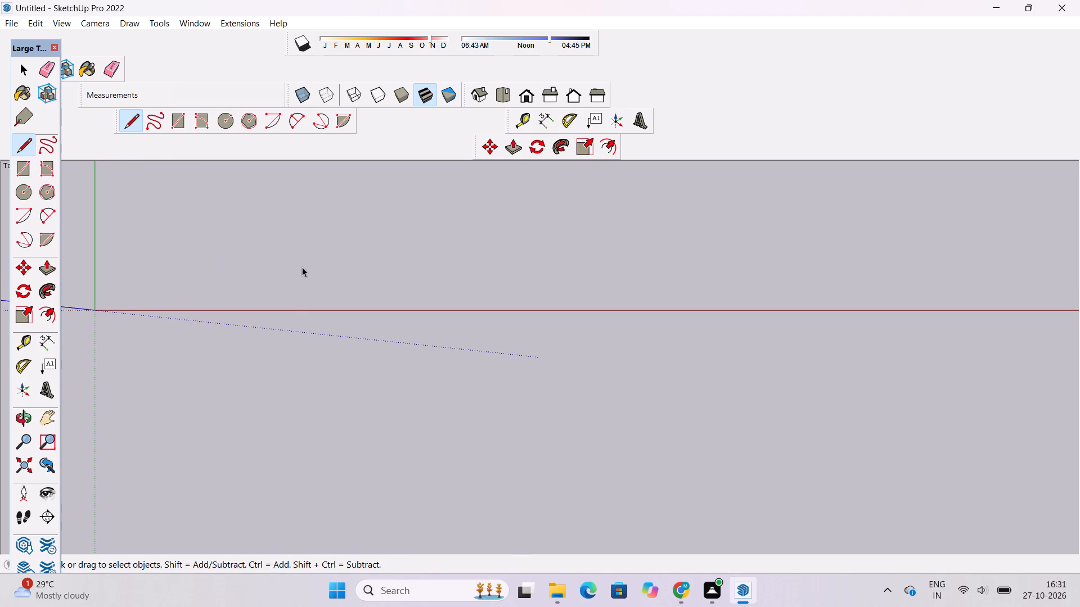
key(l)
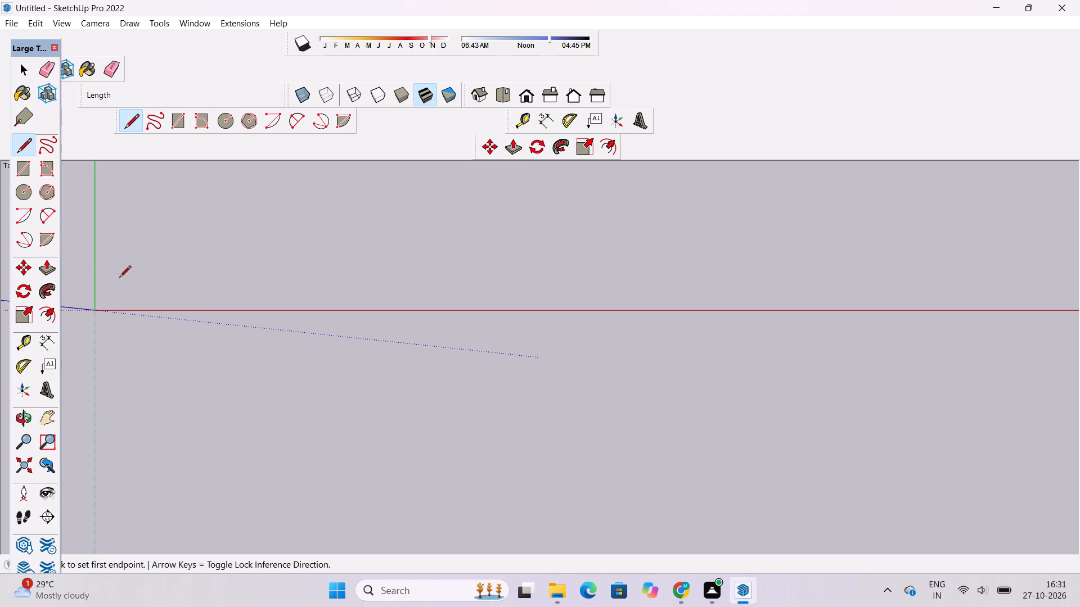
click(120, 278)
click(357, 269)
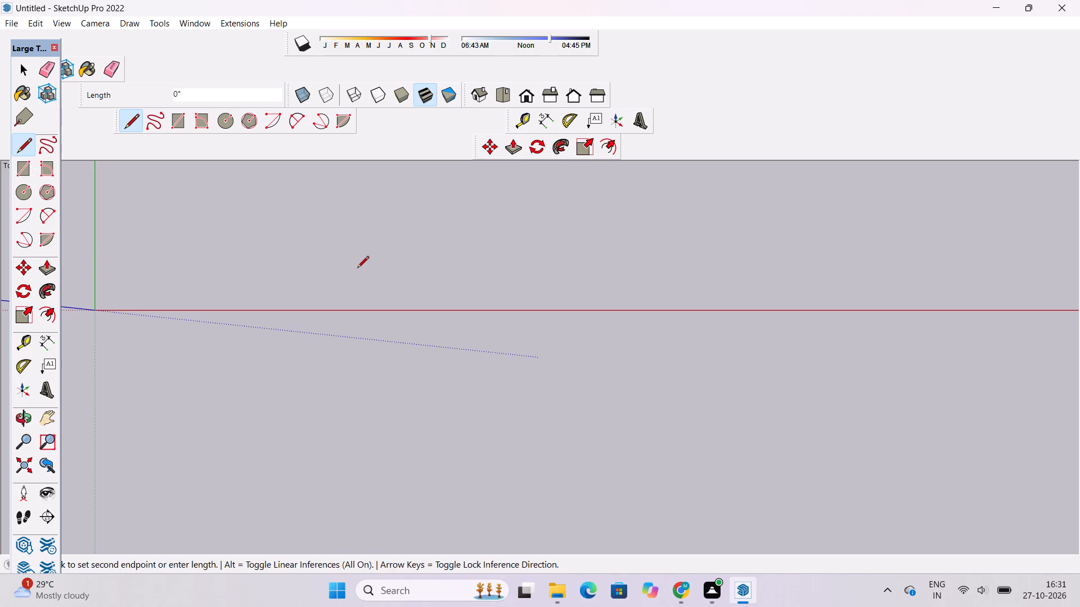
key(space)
Reset the camera by switching to the front view and back to the top view of the model.
text(o)
scroll(258, 312, down, 2)
shift+drag(417, 257, 418, 257)
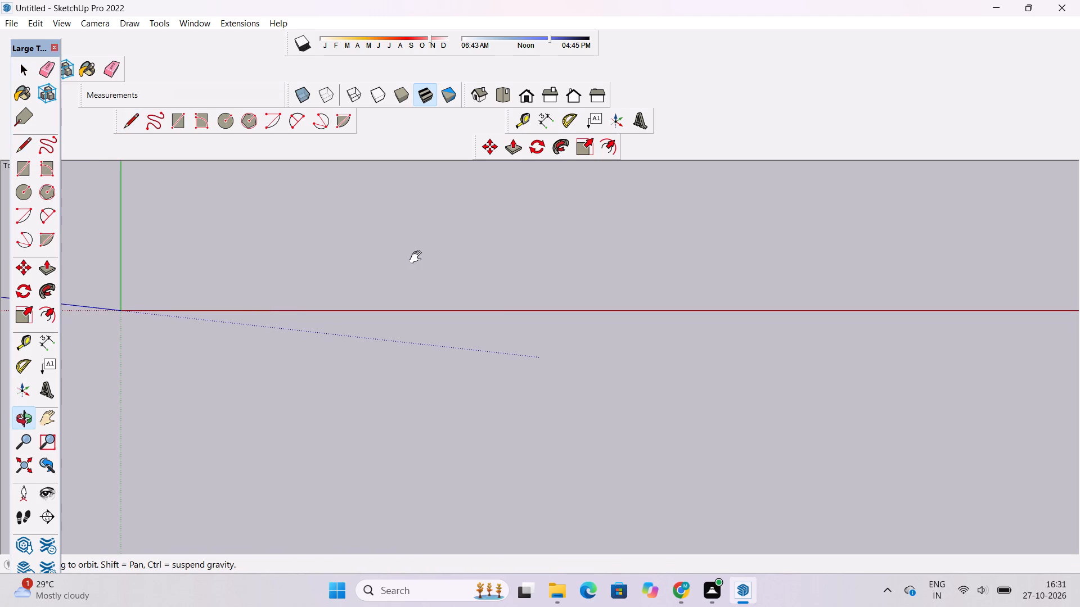
shift+drag(418, 257, 344, 251)
scroll(424, 288, down, 20)
scroll(424, 288, down, 2)
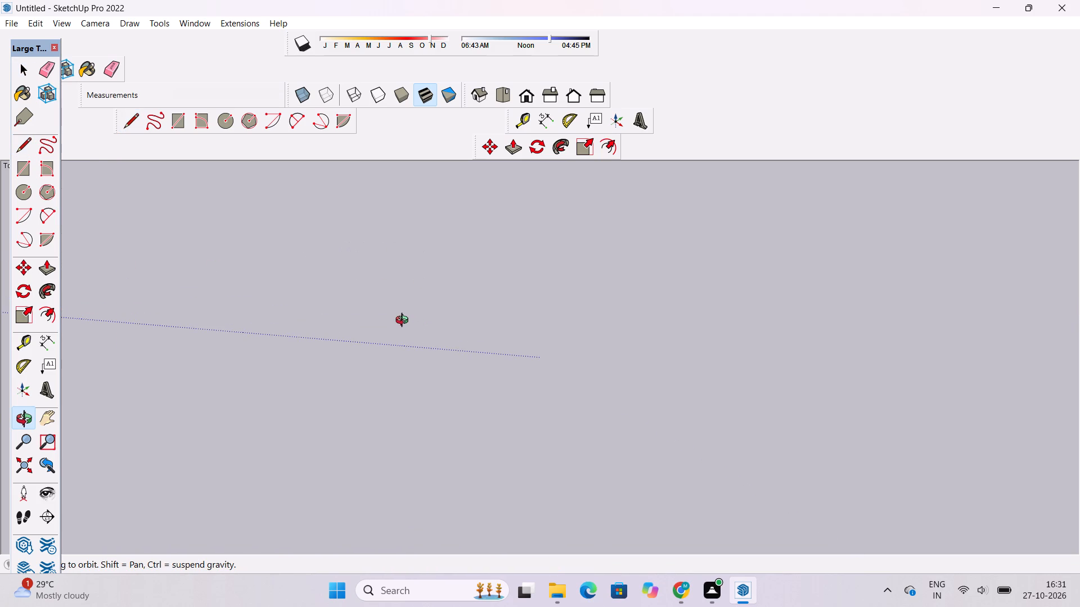
scroll(404, 321, down, 17)
click(501, 91)
scroll(444, 317, down, 20)
scroll(444, 317, down, 17)
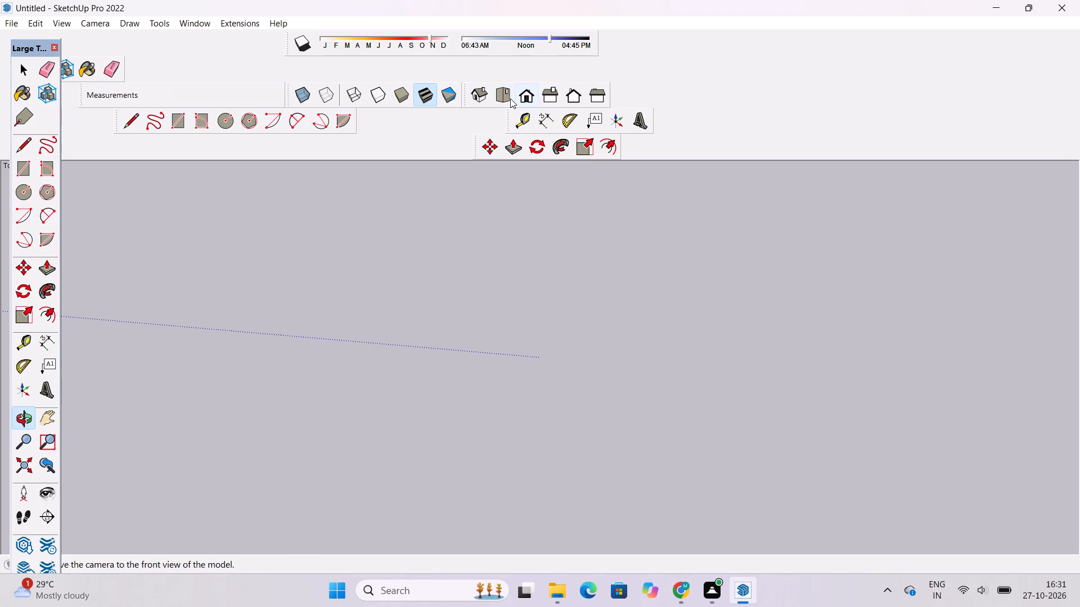
click(524, 94)
scroll(493, 287, down, 3)
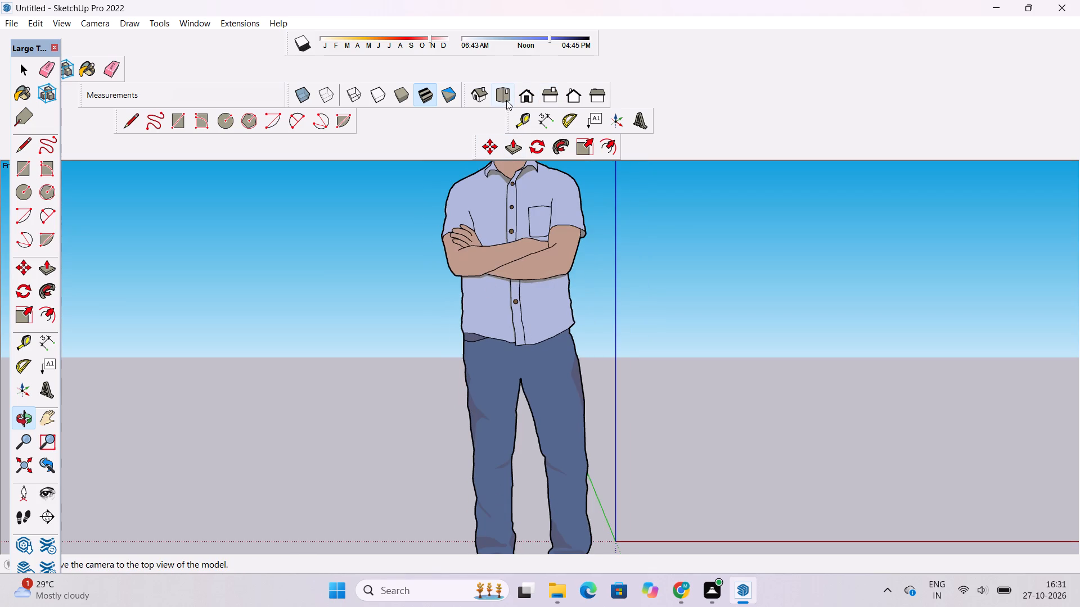
click(506, 100)
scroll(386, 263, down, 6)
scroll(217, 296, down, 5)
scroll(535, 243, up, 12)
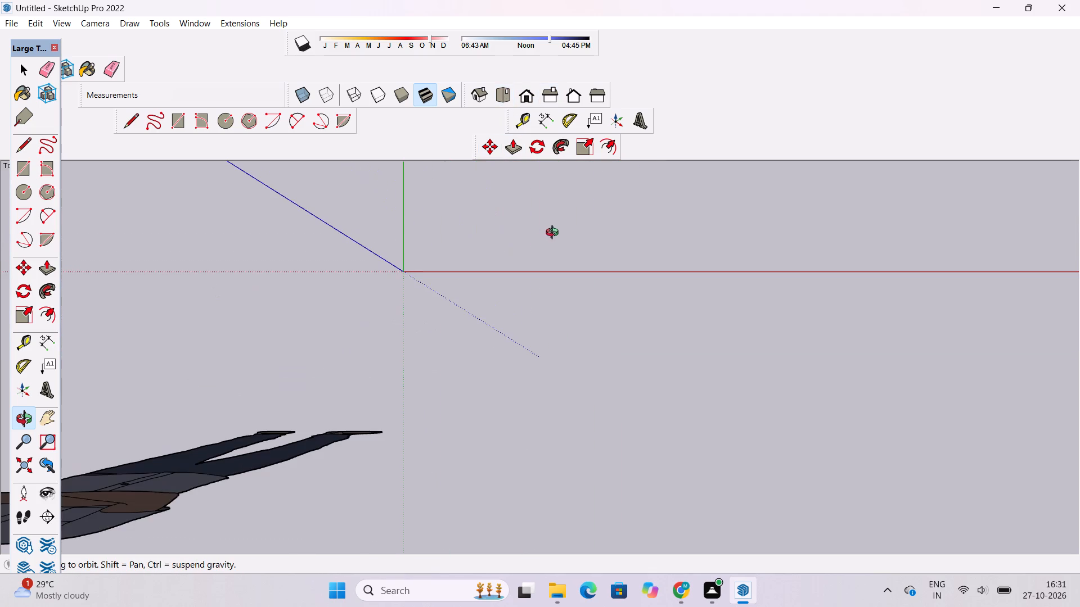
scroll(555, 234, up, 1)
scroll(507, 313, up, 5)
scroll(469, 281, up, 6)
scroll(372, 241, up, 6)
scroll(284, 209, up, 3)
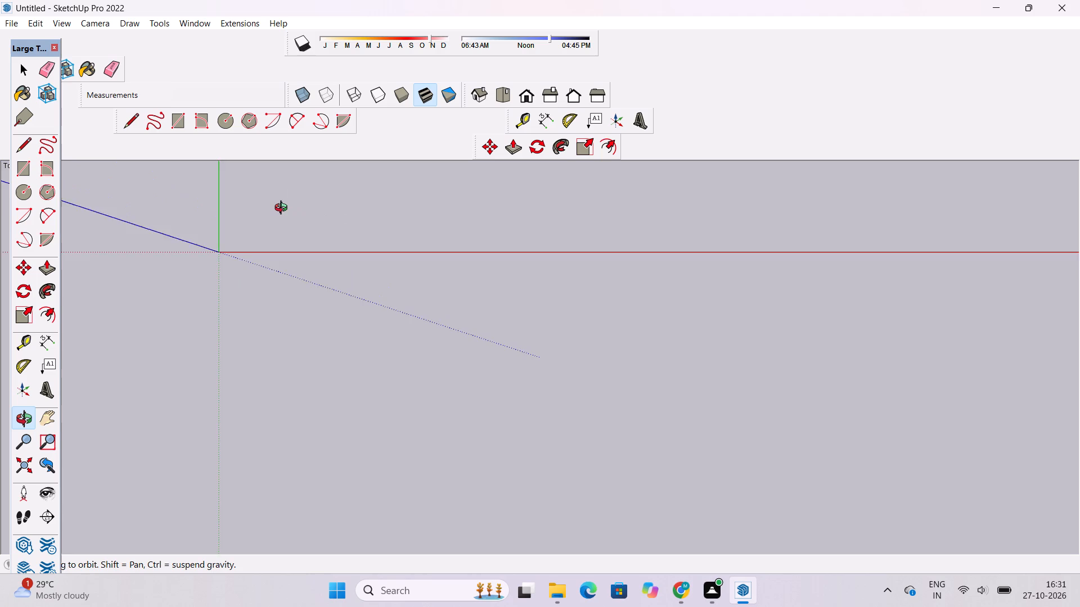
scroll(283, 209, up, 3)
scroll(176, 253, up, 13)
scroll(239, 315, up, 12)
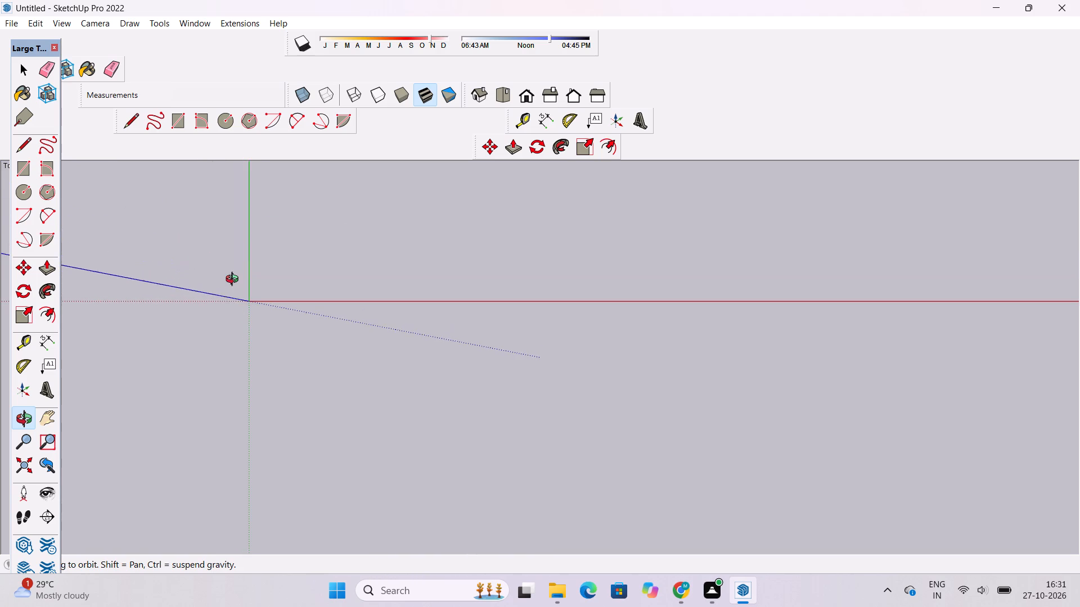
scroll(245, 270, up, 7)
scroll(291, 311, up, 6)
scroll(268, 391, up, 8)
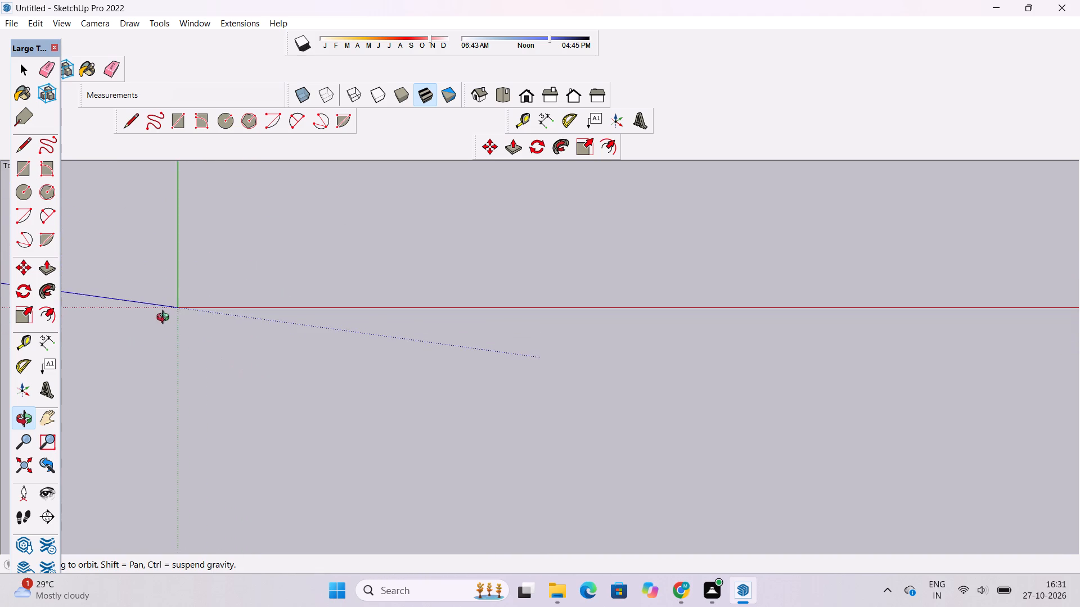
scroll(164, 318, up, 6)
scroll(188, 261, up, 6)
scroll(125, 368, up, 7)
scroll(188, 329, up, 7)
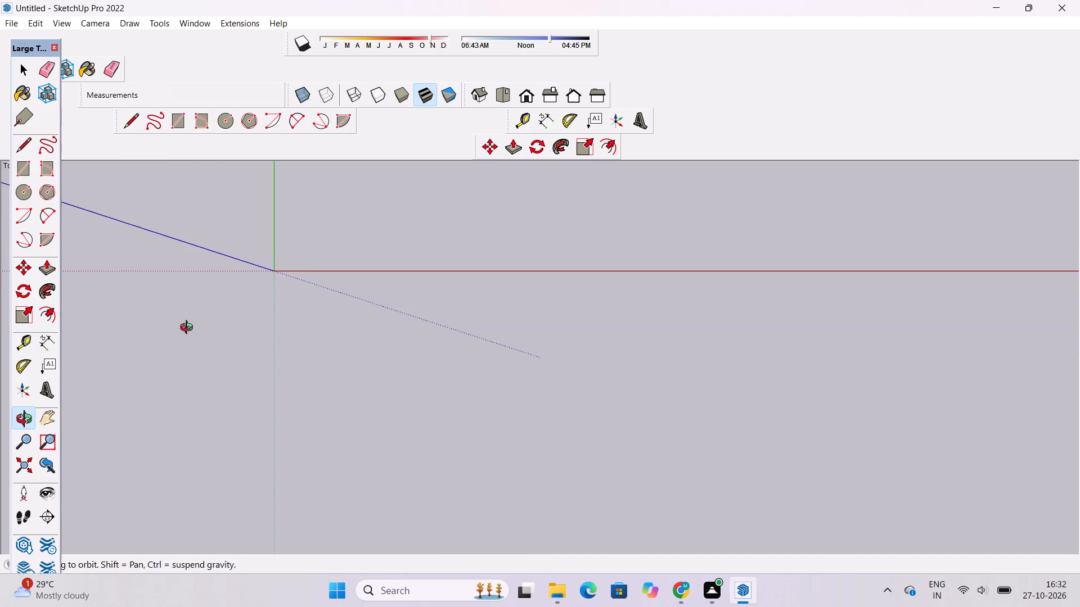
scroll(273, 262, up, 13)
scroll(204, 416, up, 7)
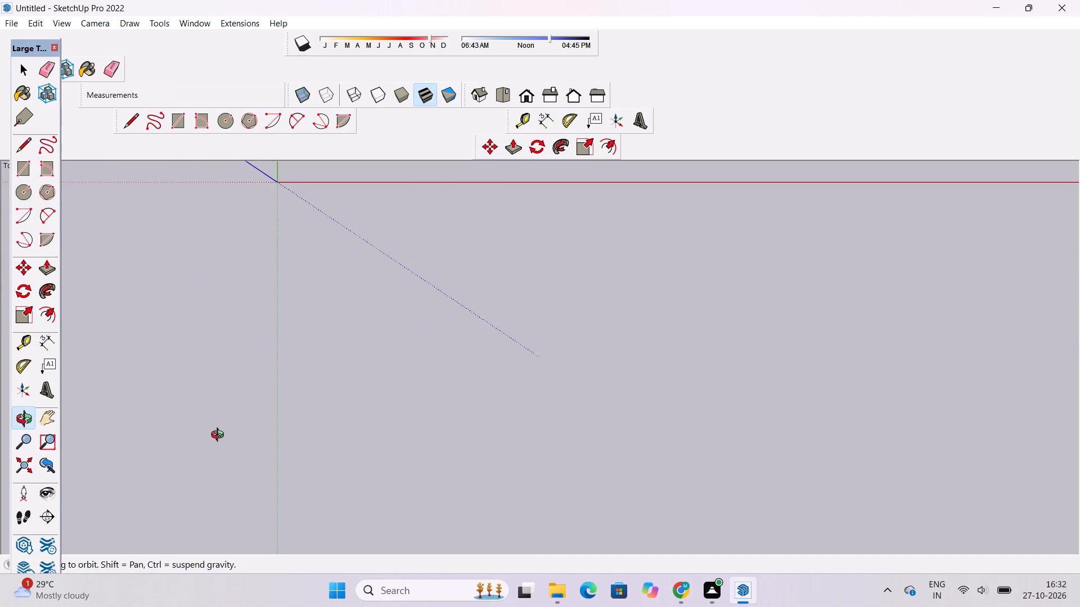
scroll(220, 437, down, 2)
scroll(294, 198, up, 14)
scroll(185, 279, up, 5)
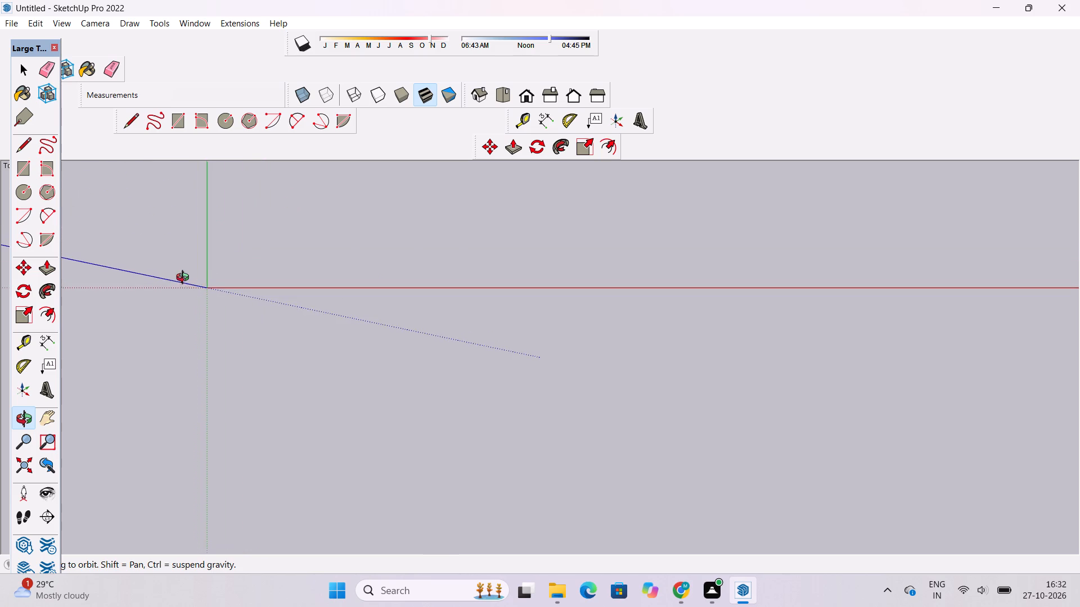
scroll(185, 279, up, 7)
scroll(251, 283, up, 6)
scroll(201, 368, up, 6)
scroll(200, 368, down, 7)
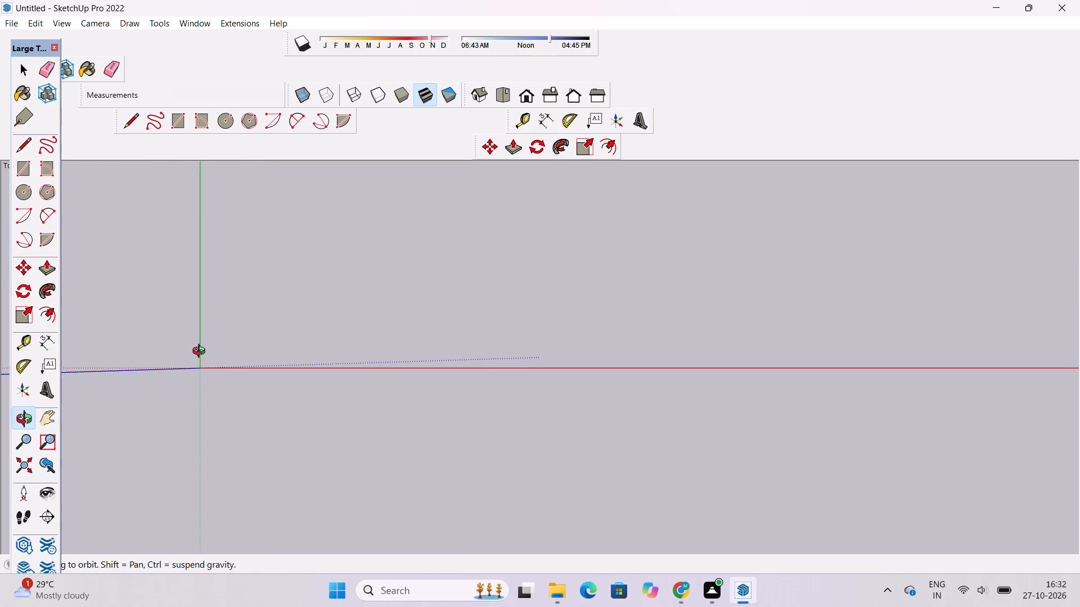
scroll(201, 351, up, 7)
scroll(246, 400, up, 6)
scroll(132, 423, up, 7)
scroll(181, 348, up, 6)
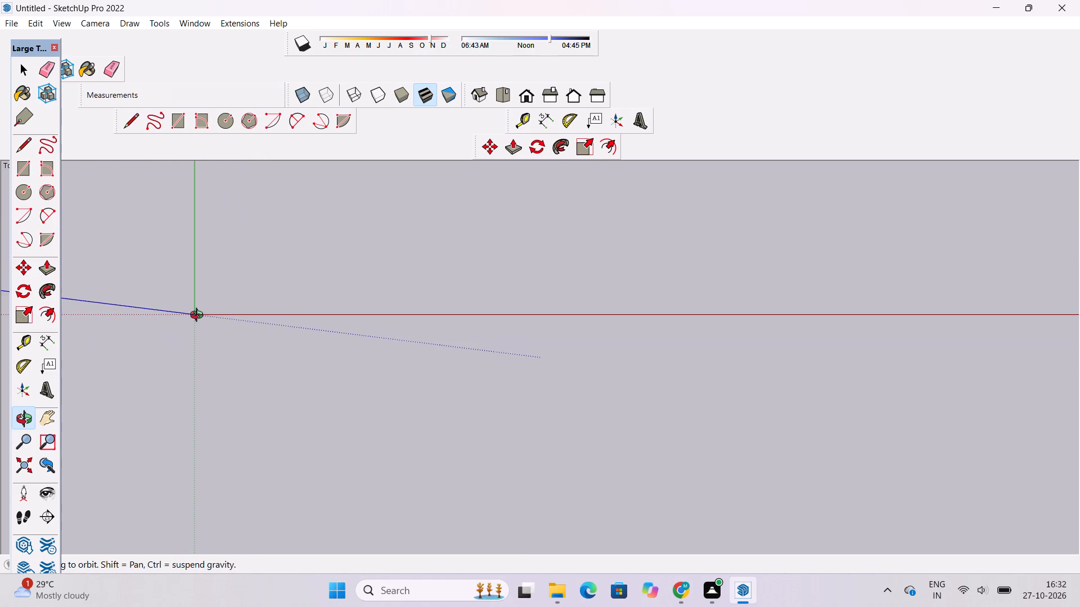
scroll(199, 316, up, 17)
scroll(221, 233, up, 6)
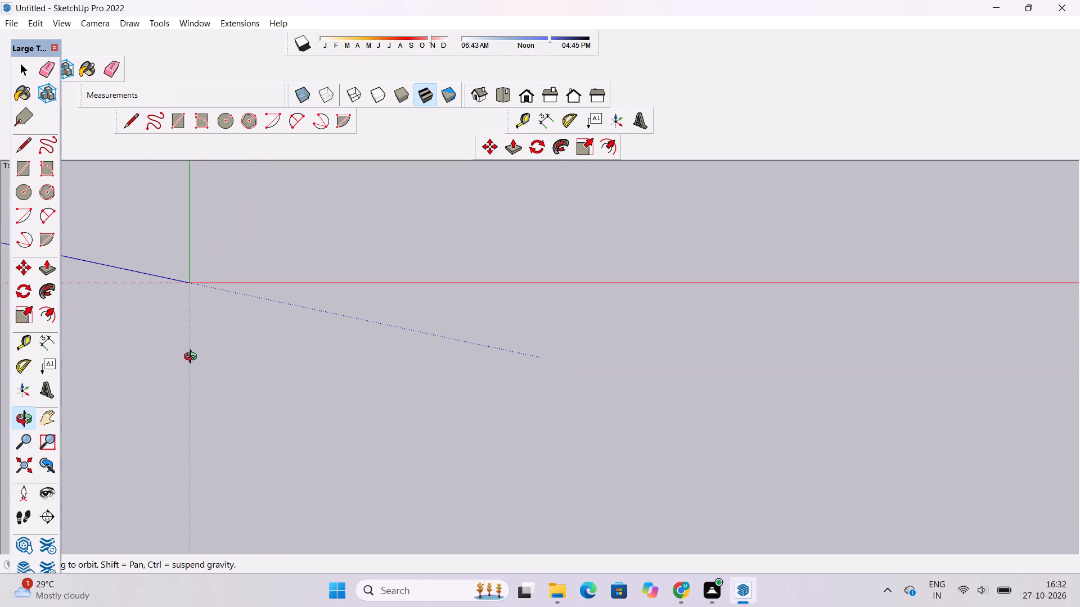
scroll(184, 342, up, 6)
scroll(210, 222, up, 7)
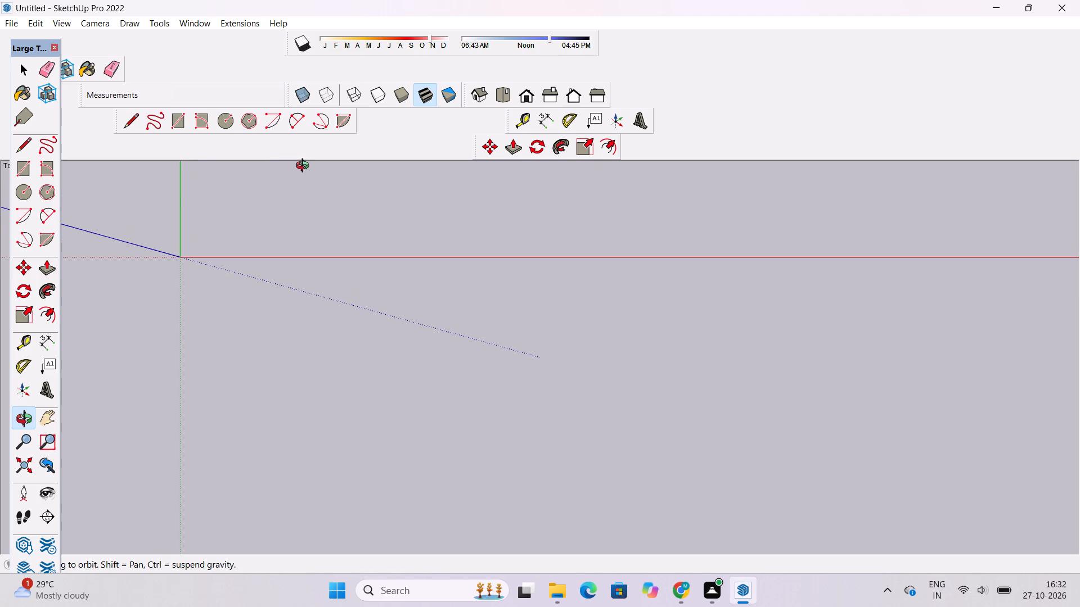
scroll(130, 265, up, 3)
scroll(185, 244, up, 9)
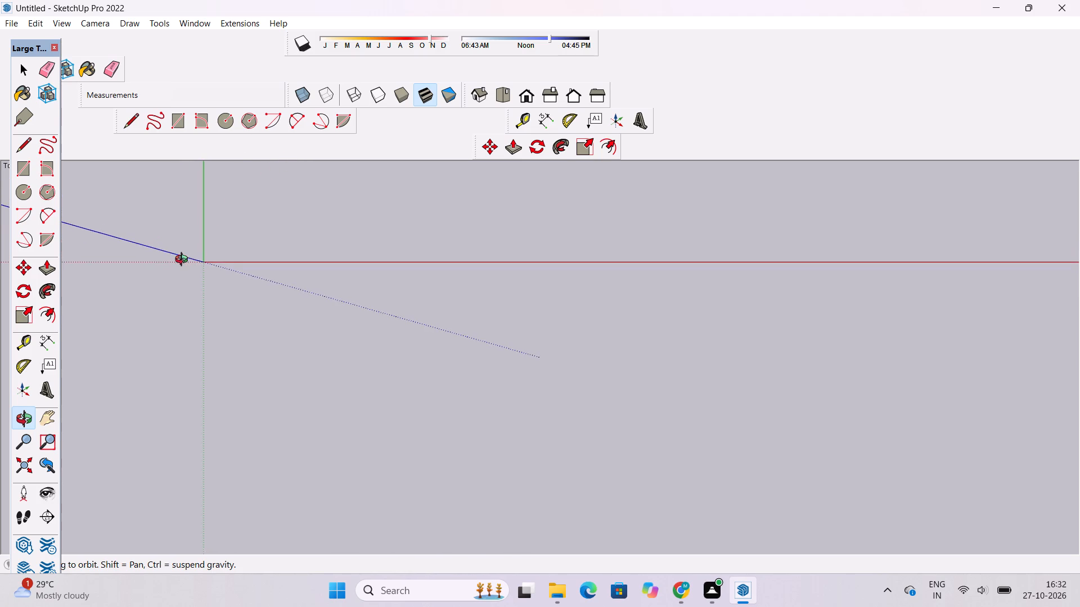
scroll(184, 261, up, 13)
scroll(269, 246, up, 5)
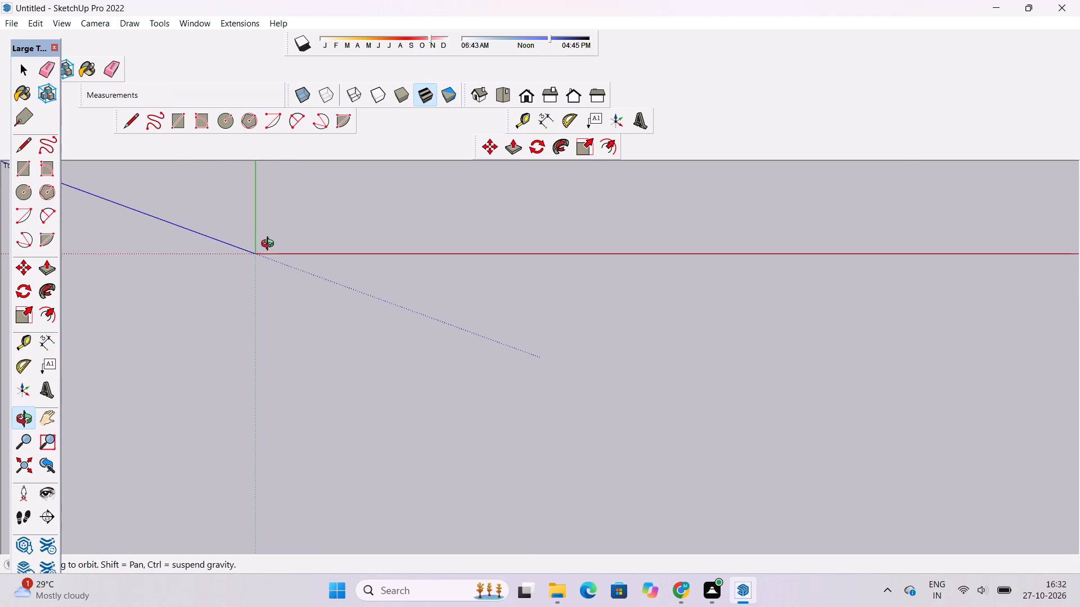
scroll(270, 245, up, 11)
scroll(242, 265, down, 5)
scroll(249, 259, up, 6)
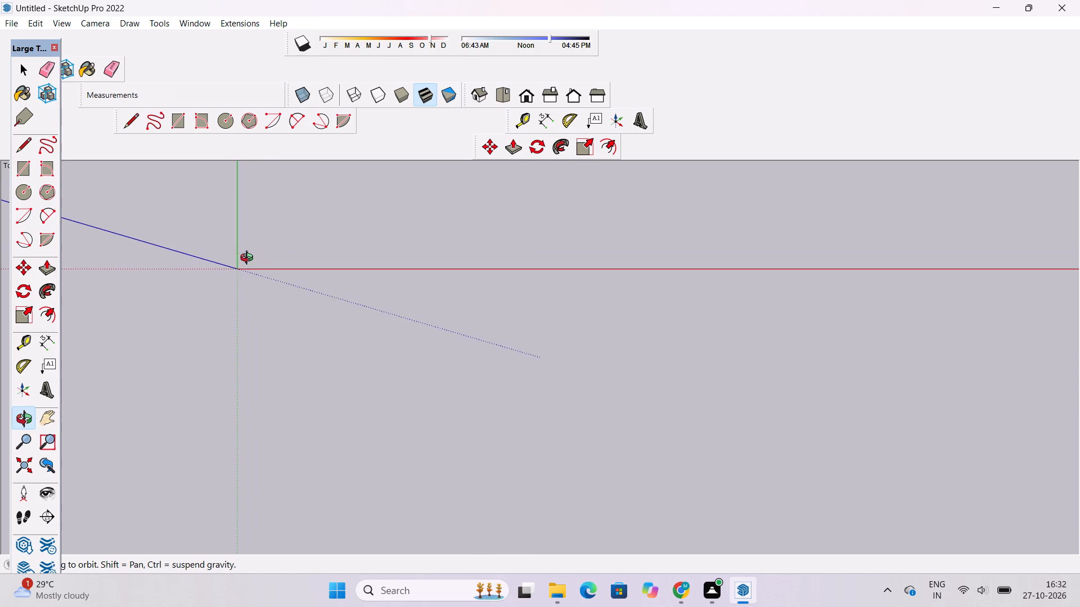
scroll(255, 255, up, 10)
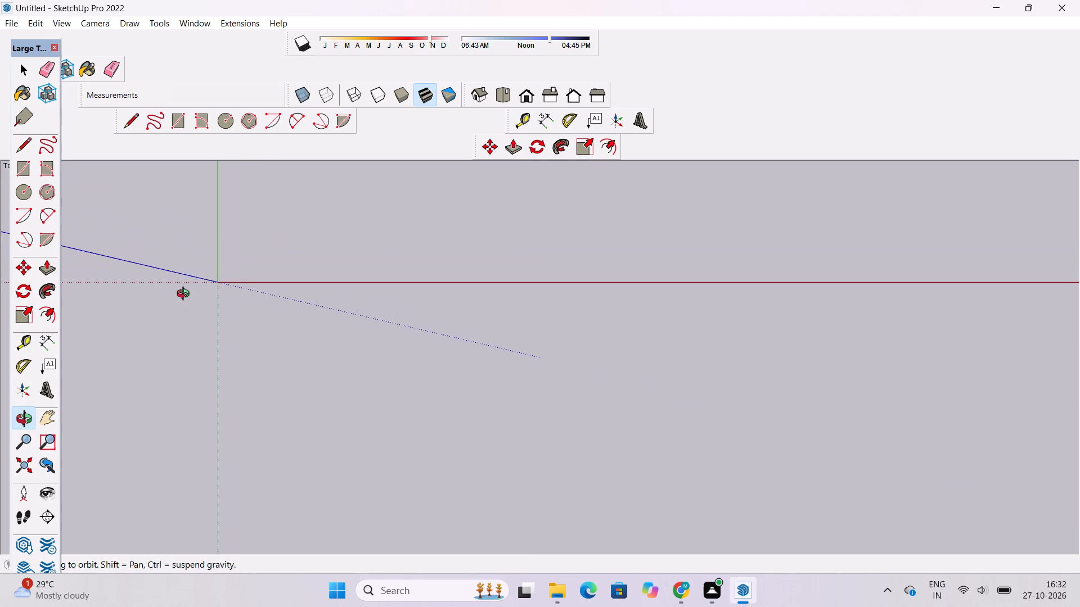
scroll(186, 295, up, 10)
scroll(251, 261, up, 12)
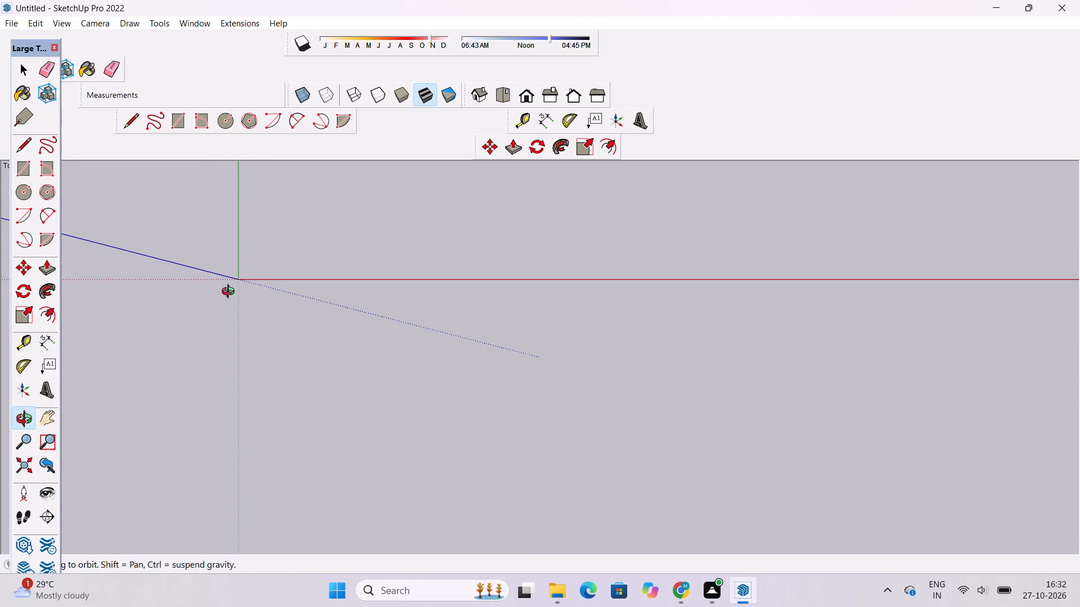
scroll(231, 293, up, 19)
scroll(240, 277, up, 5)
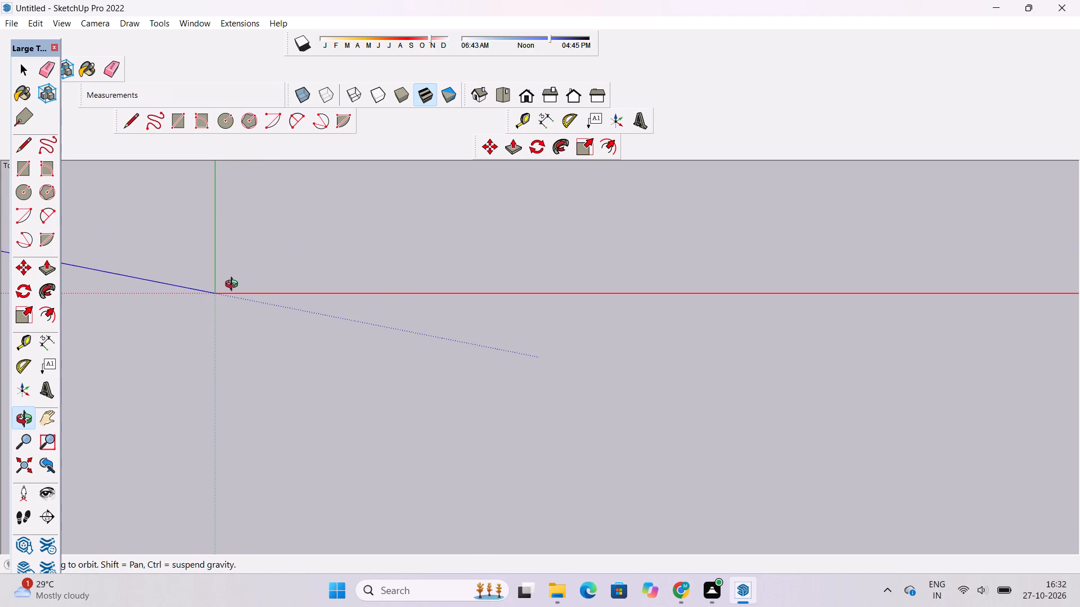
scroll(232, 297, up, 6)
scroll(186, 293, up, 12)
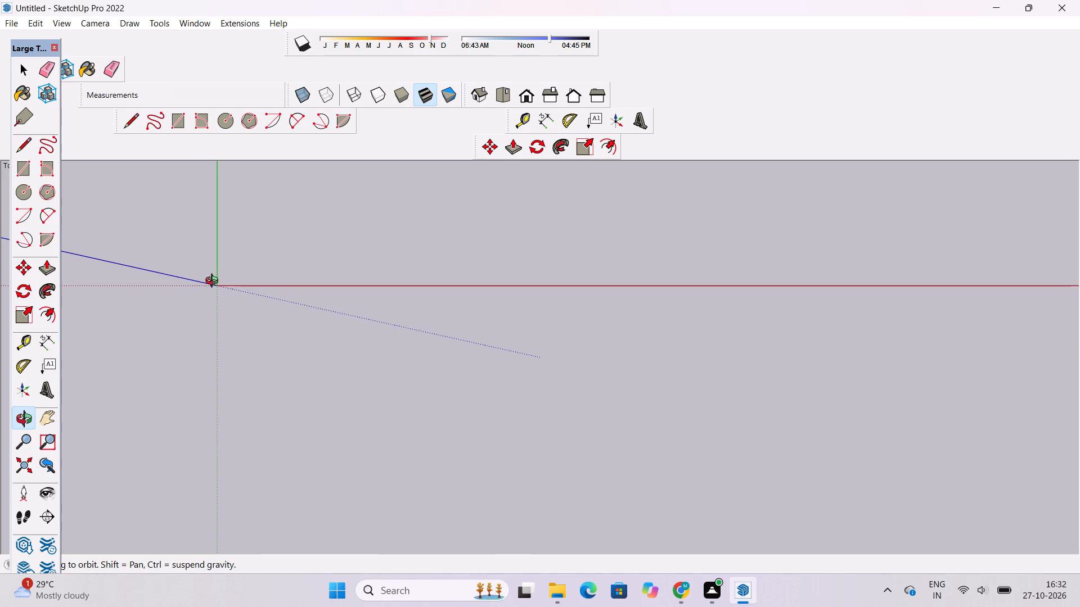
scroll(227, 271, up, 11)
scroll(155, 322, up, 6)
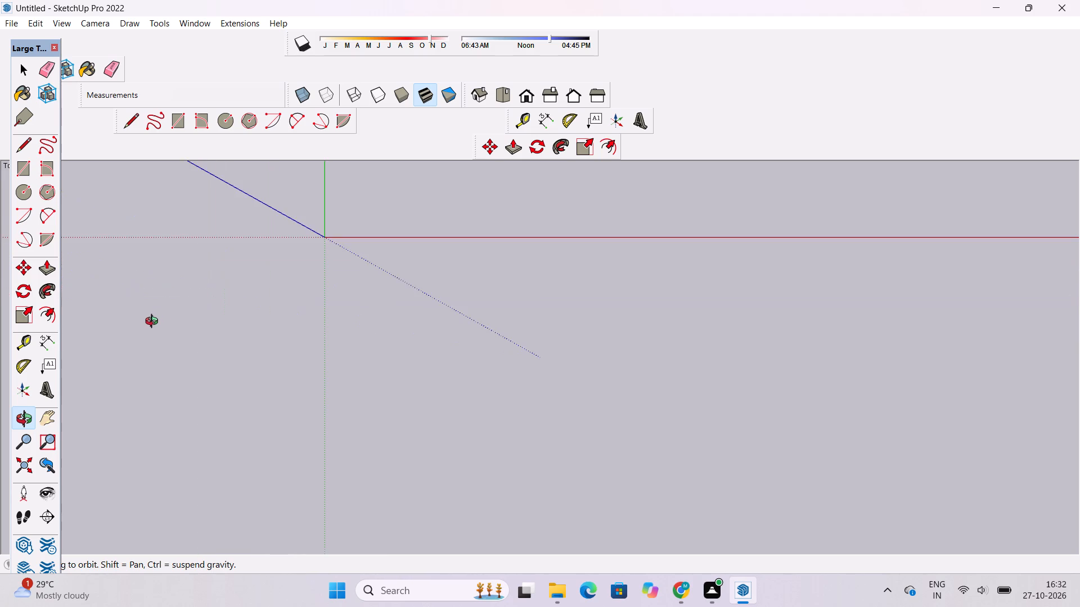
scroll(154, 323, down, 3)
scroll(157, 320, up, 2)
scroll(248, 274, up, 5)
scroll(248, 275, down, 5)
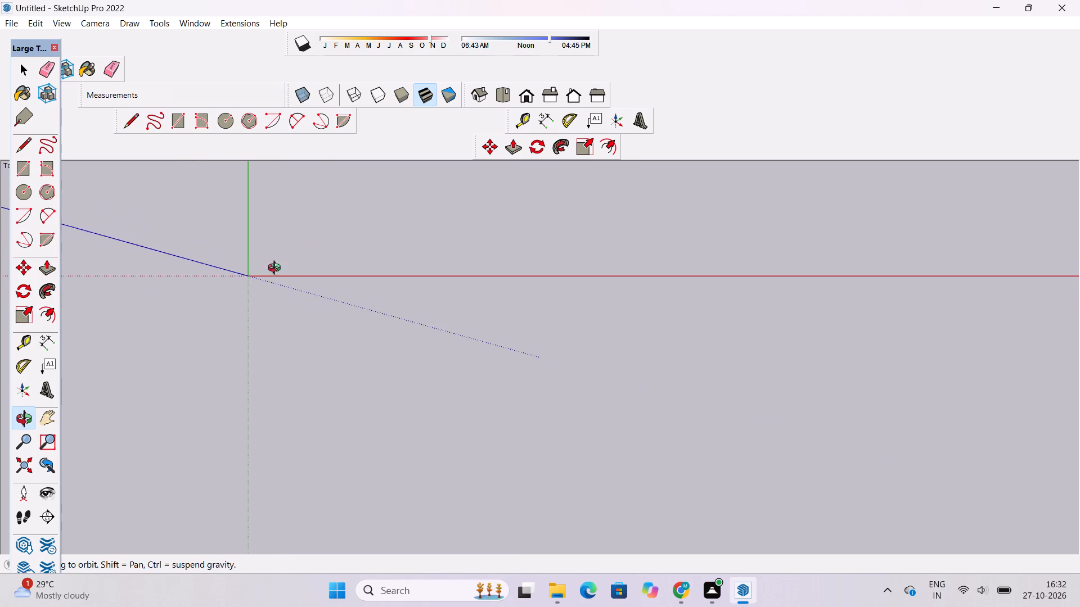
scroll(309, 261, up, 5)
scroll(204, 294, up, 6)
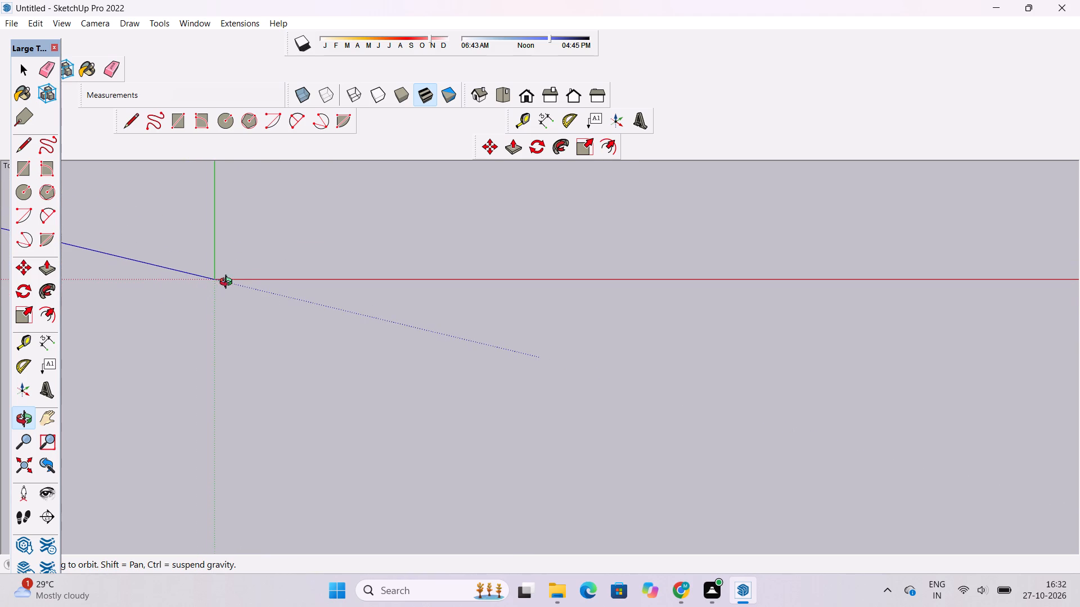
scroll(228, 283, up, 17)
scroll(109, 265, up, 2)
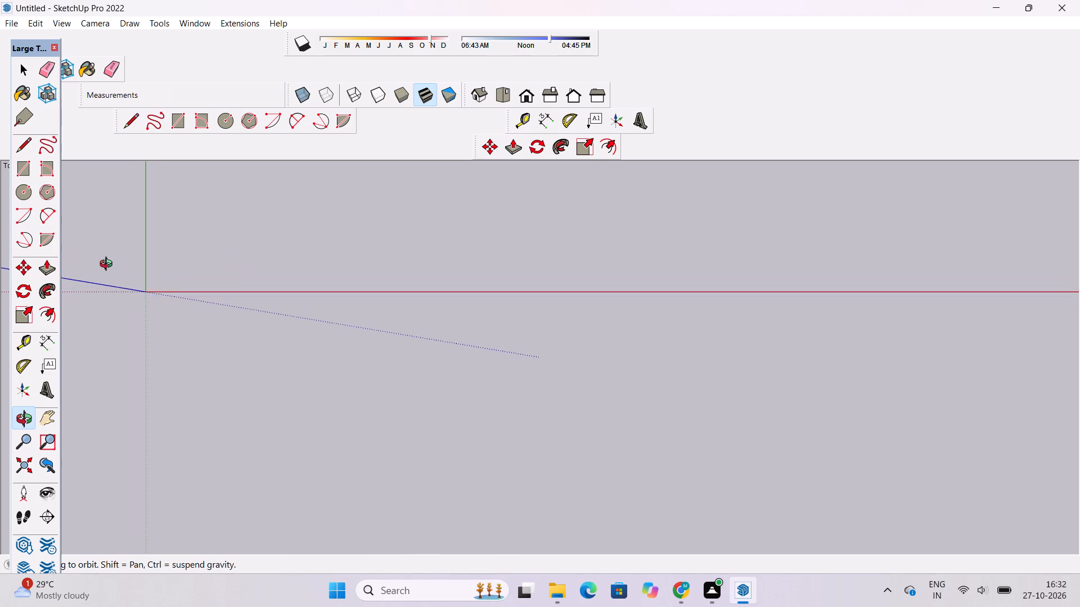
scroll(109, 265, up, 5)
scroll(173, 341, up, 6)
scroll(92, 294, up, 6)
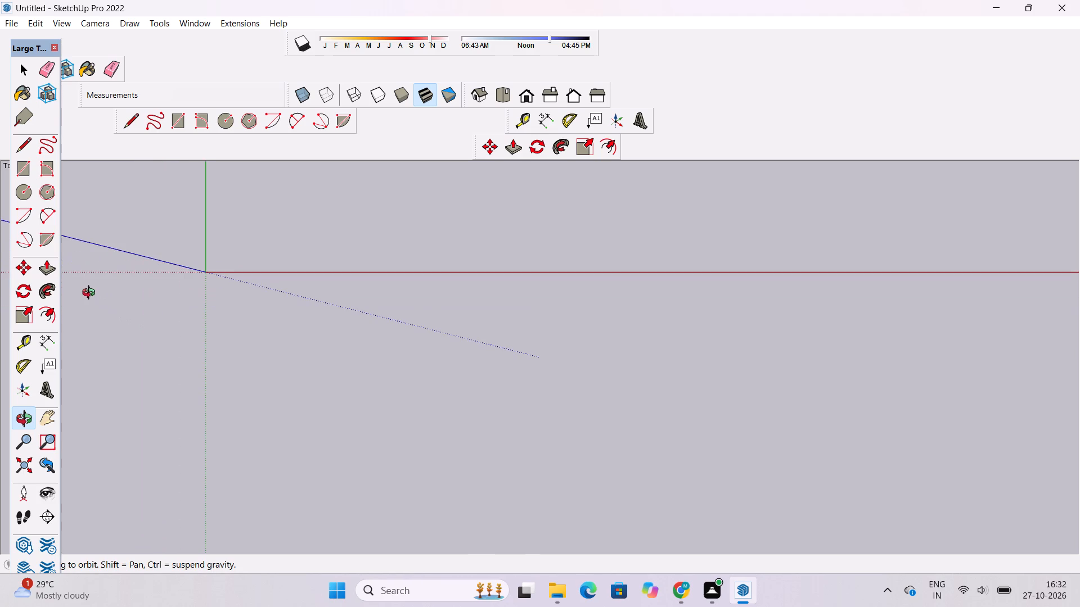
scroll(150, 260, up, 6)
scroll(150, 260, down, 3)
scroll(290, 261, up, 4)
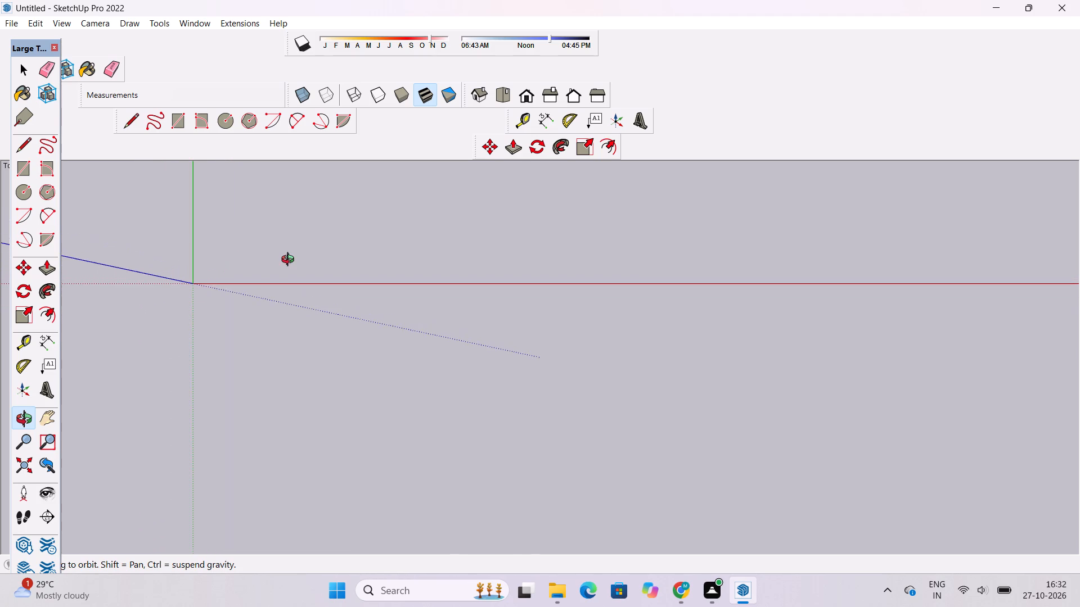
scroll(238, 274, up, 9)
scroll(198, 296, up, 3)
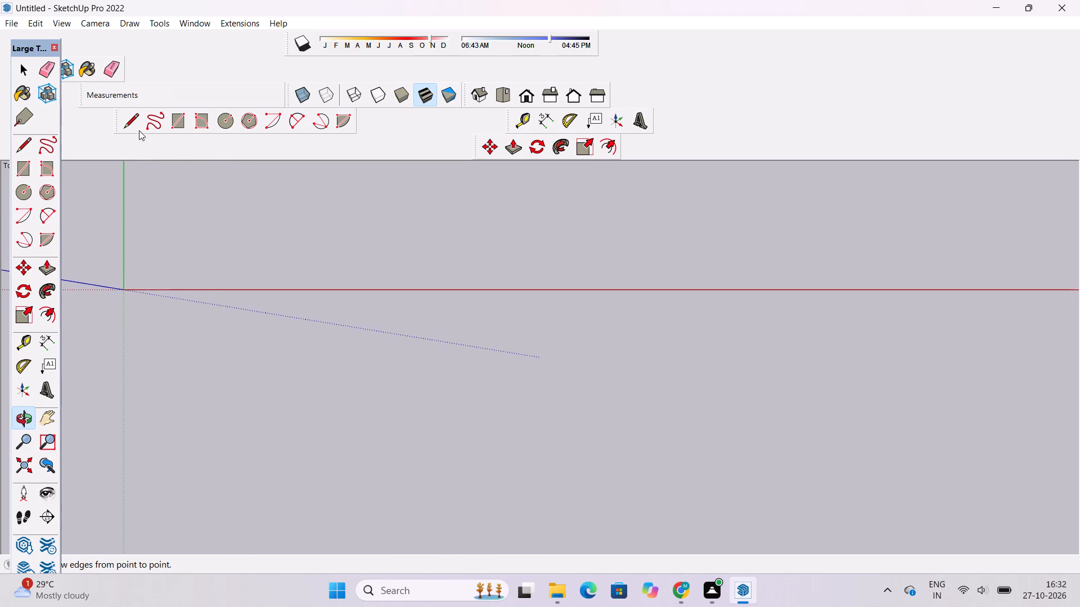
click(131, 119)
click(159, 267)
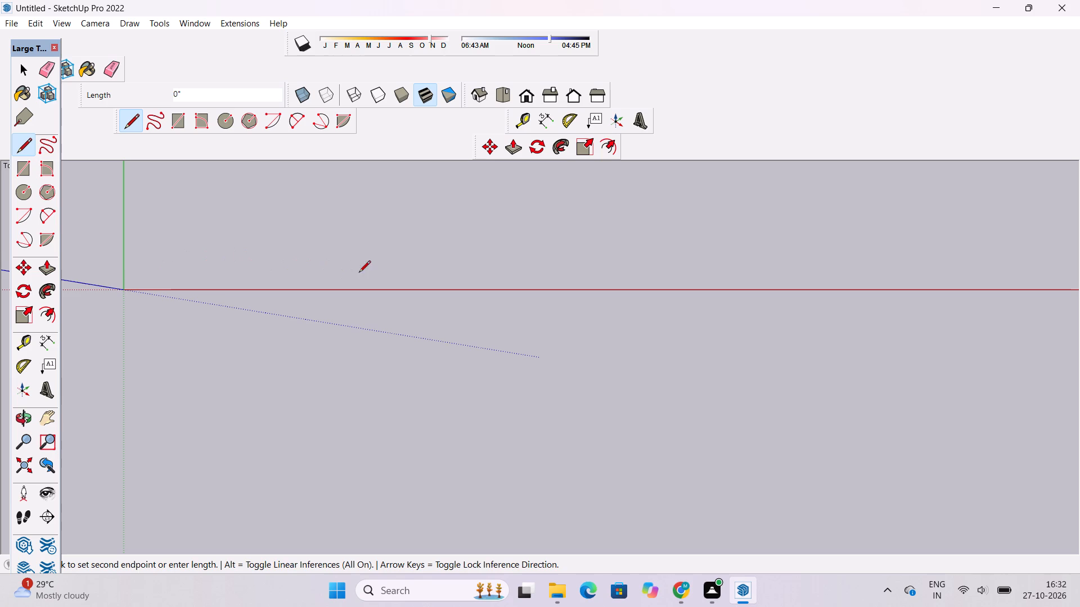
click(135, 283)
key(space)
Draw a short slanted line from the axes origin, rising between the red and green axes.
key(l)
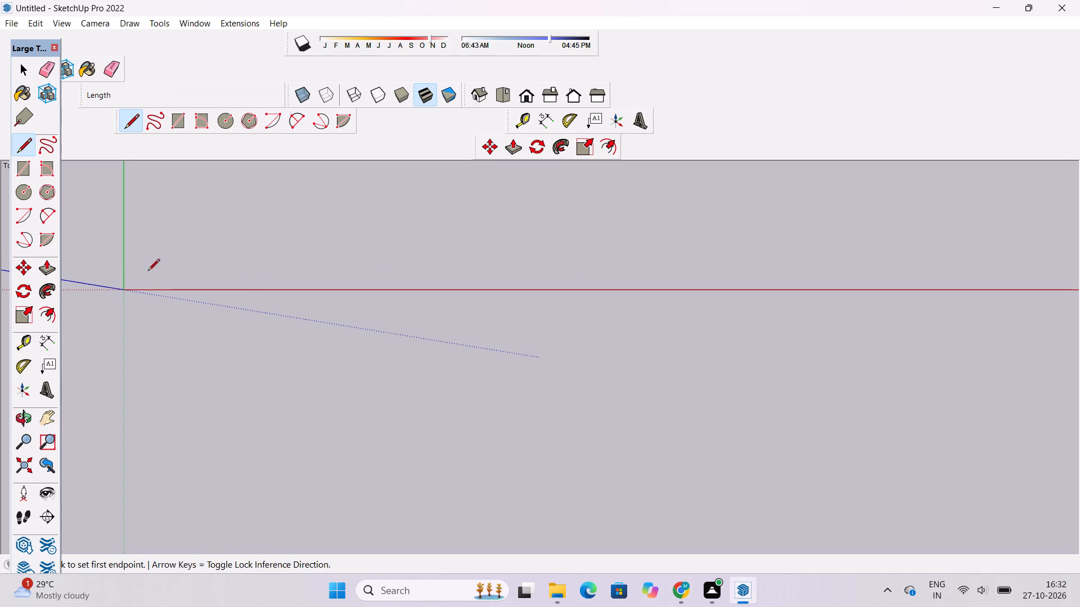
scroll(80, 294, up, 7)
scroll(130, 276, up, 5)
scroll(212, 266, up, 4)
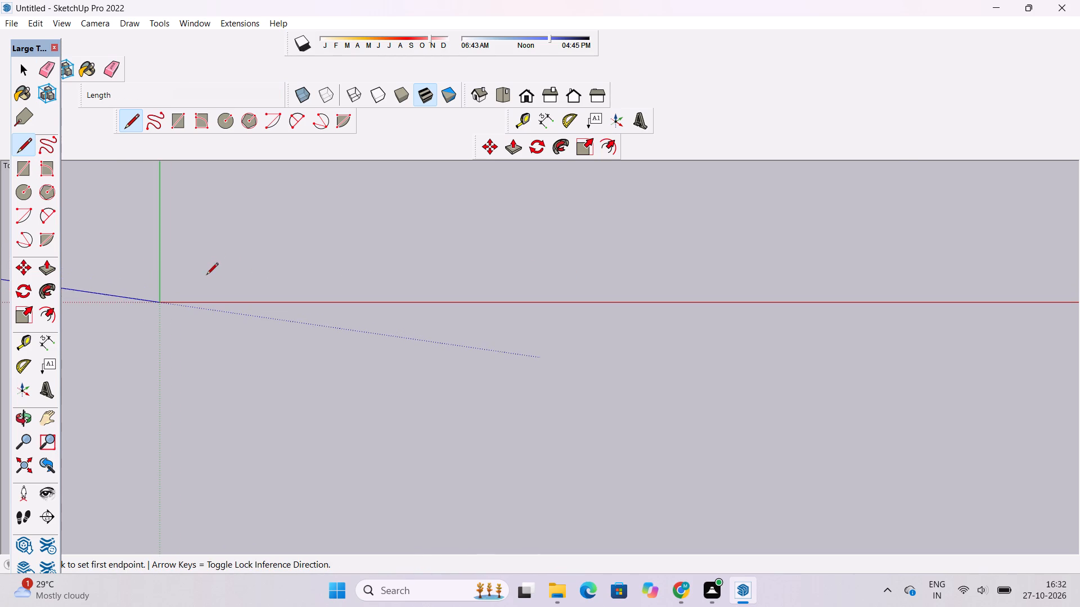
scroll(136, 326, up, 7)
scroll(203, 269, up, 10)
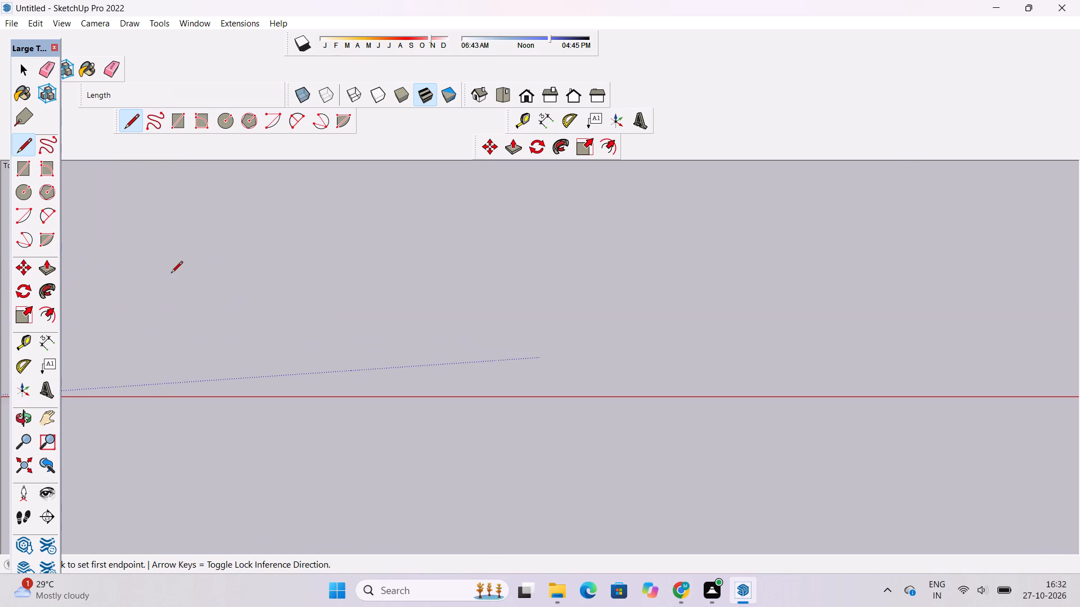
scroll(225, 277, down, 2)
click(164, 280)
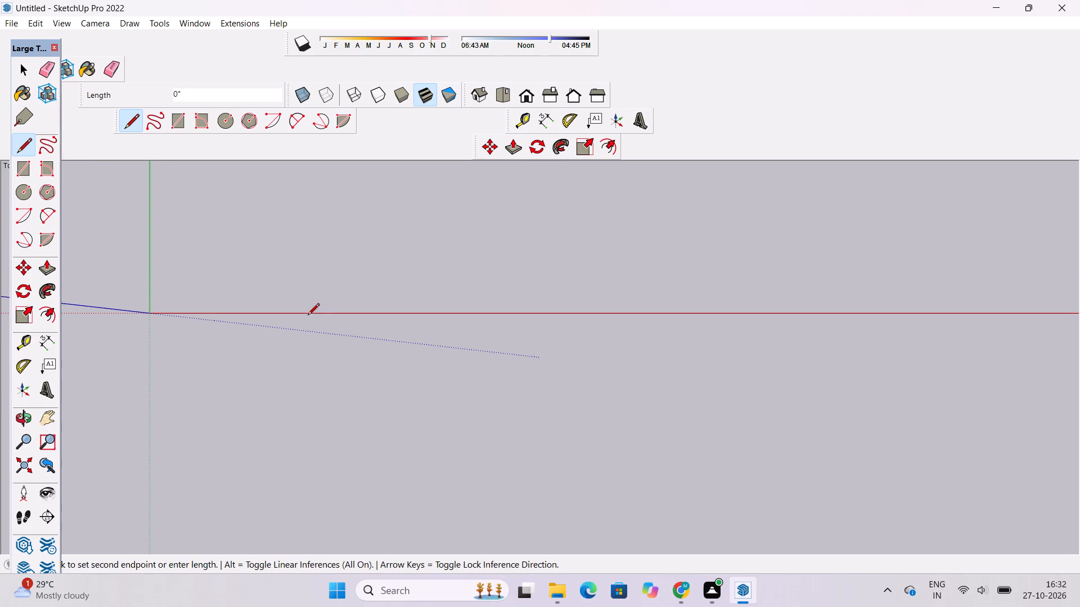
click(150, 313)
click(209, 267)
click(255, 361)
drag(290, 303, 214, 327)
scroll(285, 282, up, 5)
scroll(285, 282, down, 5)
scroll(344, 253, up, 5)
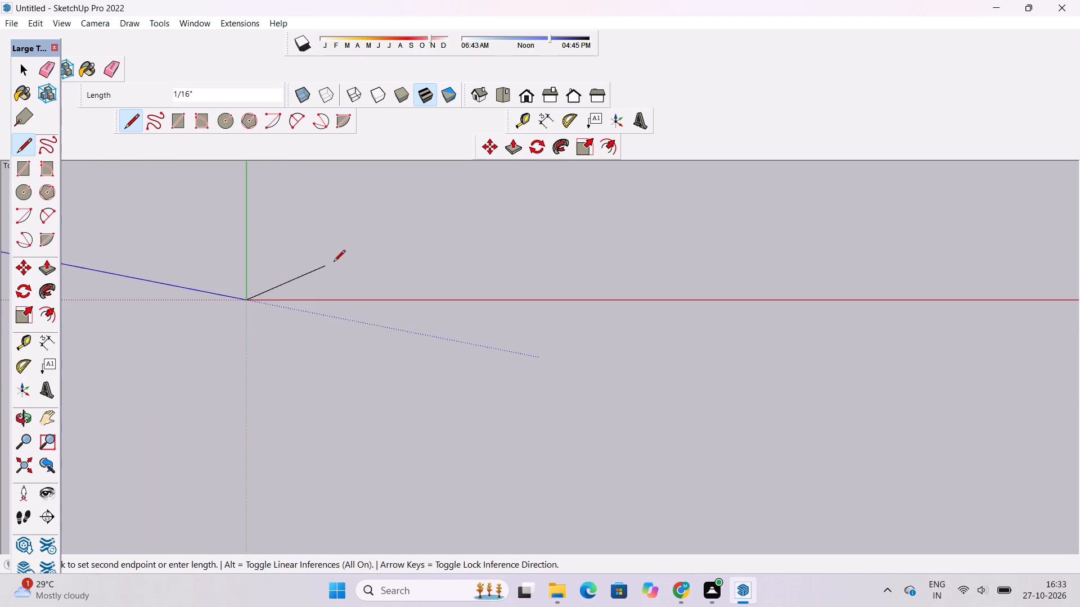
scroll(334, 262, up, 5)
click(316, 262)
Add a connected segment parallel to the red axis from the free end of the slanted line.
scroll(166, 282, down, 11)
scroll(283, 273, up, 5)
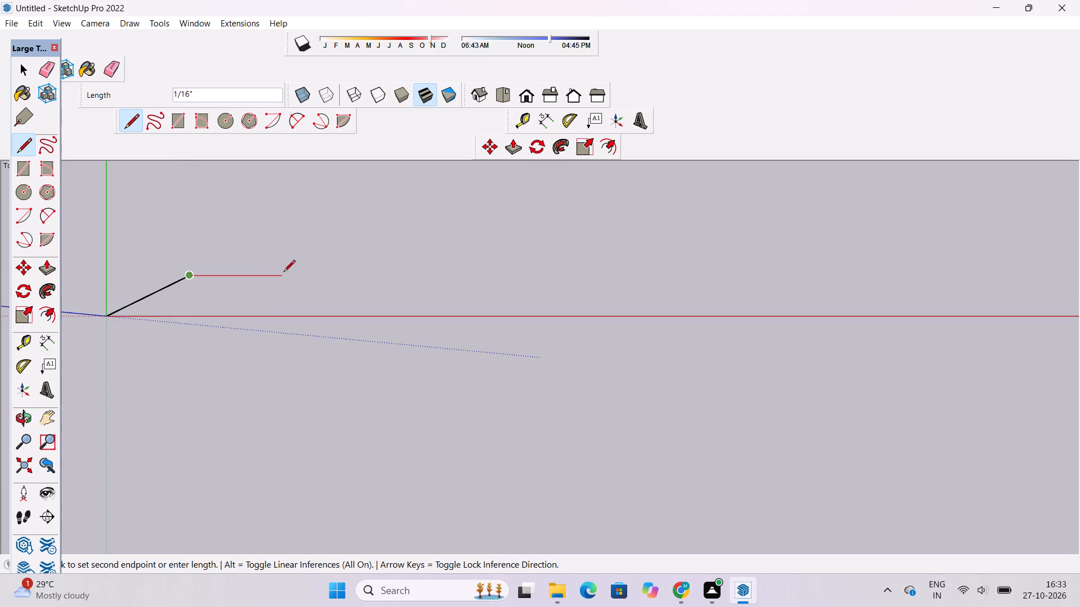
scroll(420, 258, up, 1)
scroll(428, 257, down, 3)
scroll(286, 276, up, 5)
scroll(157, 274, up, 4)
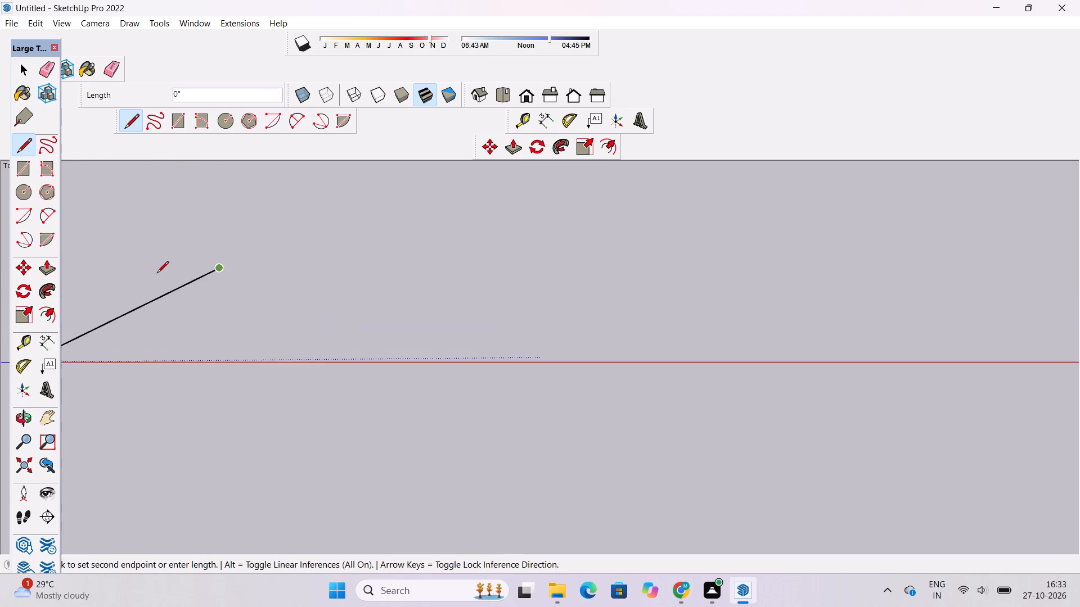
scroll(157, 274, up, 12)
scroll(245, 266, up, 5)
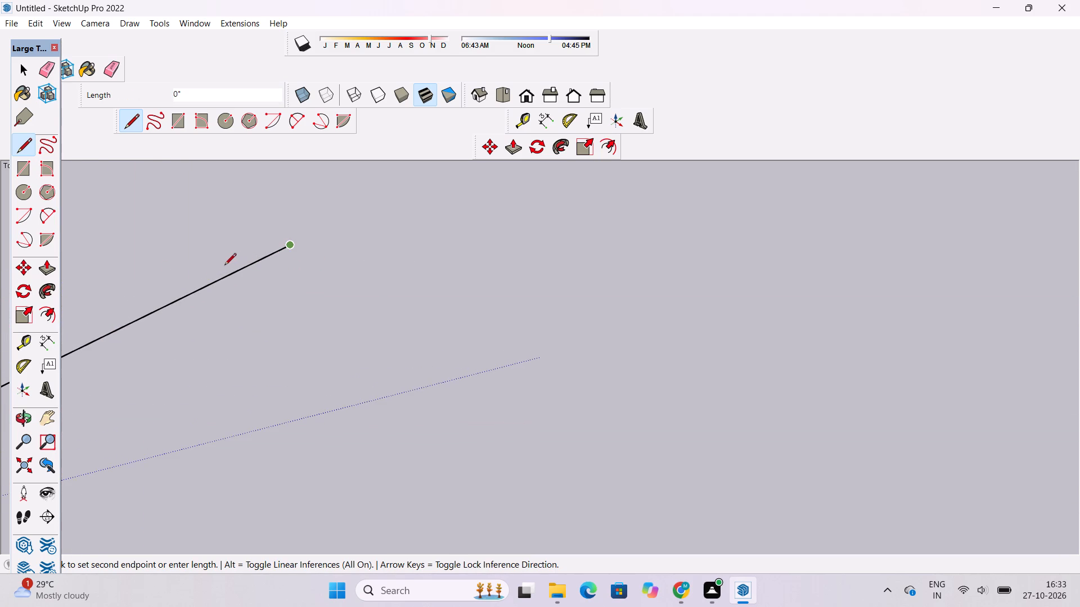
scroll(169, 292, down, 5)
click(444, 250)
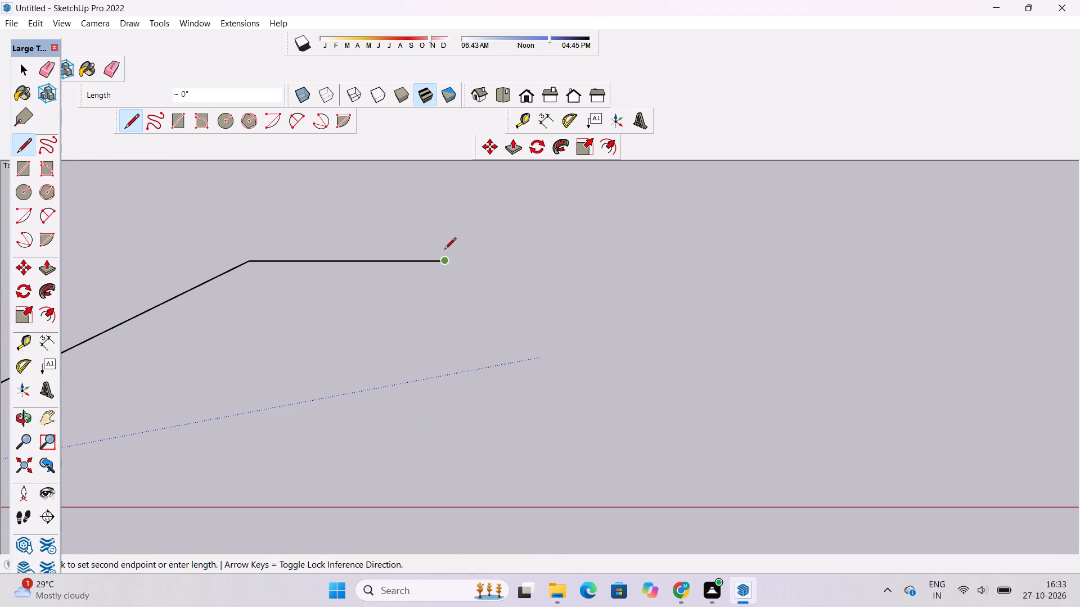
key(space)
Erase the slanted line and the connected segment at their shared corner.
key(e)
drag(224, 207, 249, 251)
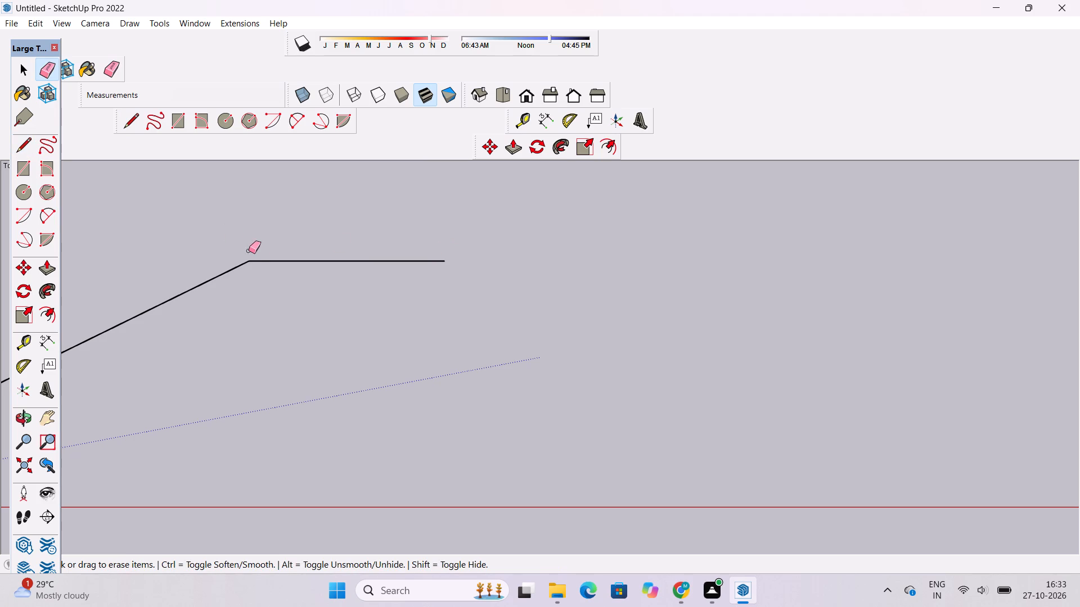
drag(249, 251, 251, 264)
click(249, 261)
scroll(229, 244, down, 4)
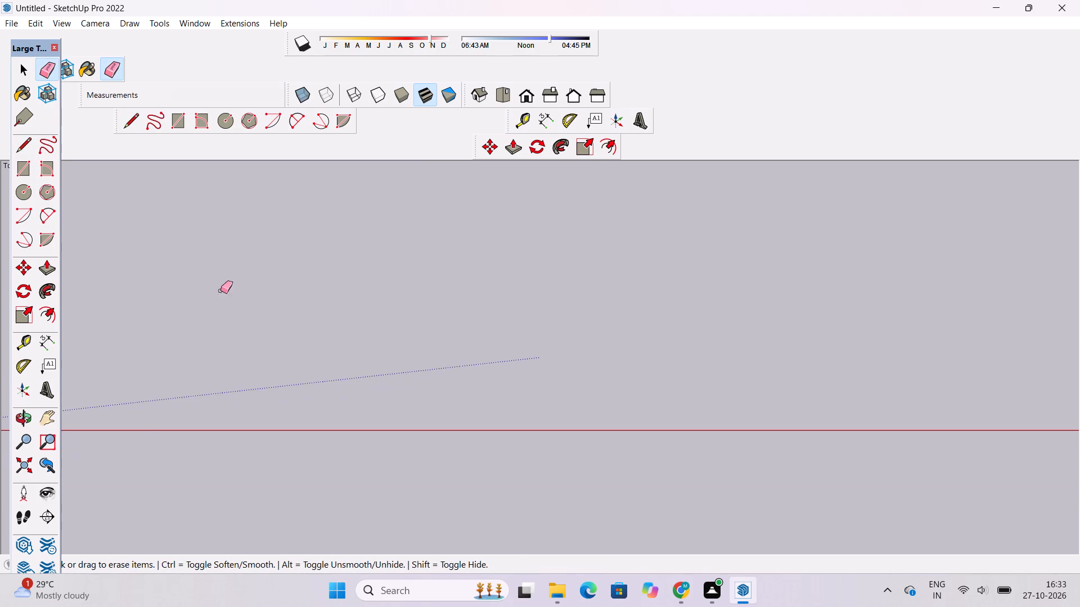
Draw a 50' line parallel to the red axis, starting just beside the axes origin.
scroll(446, 224, down, 4)
scroll(472, 301, down, 5)
scroll(249, 373, up, 7)
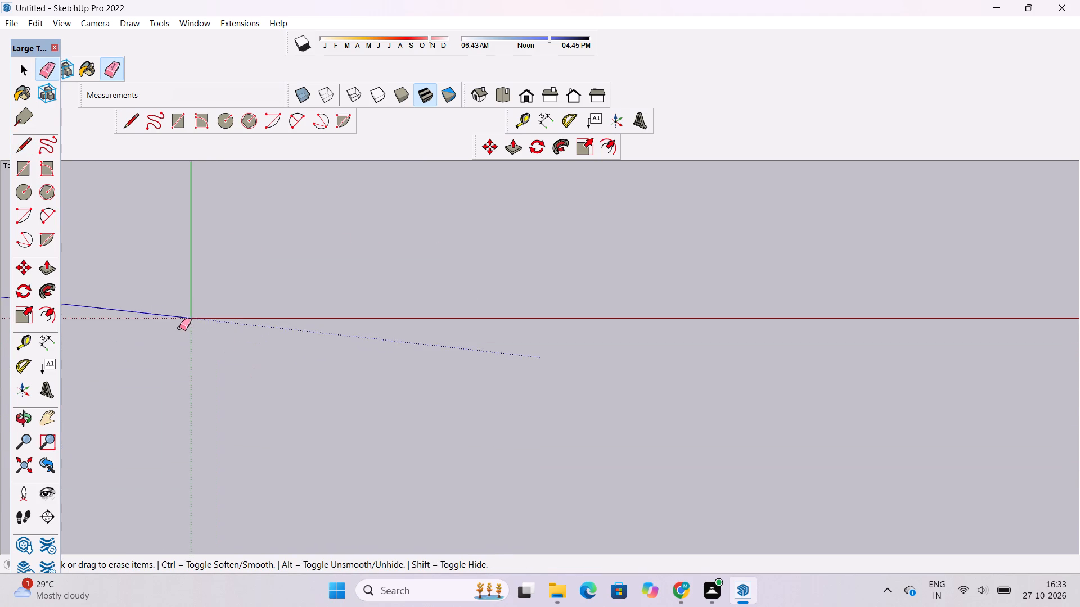
scroll(179, 328, up, 9)
key(l)
click(248, 278)
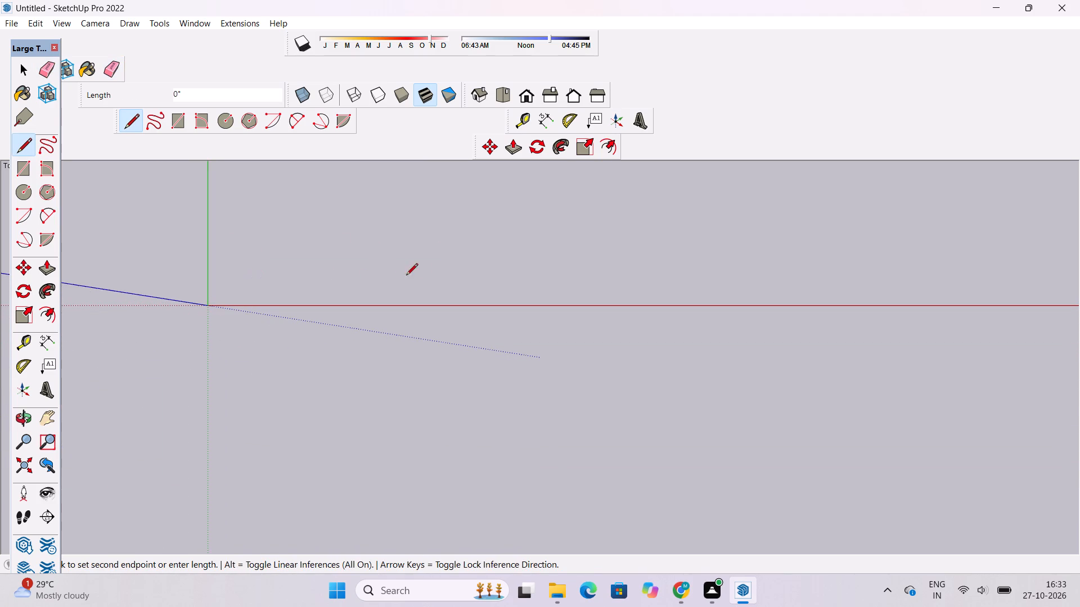
scroll(133, 315, down, 10)
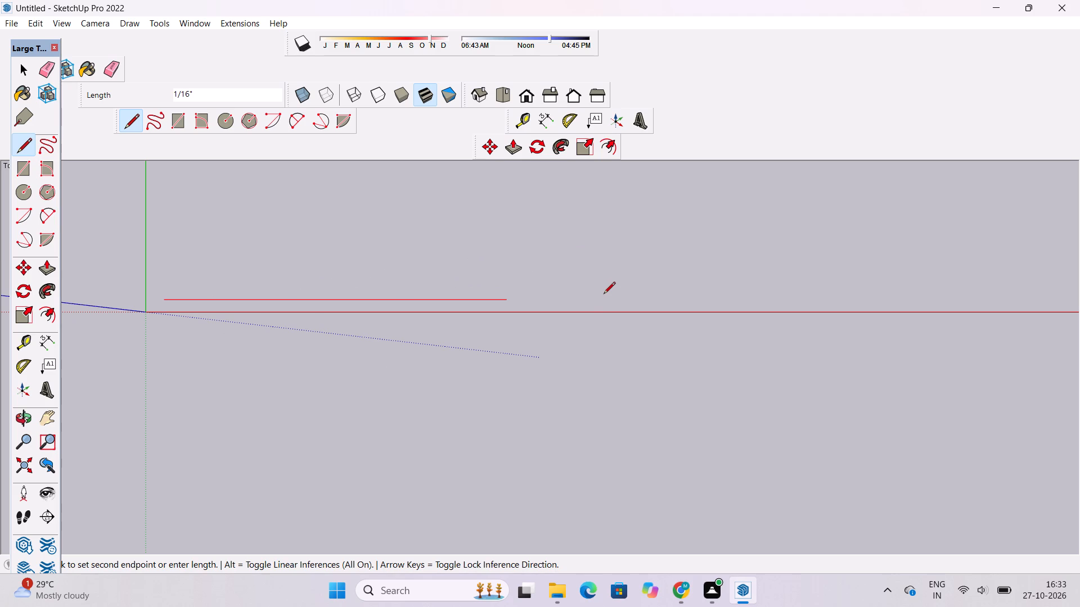
text(50')
key(Return)
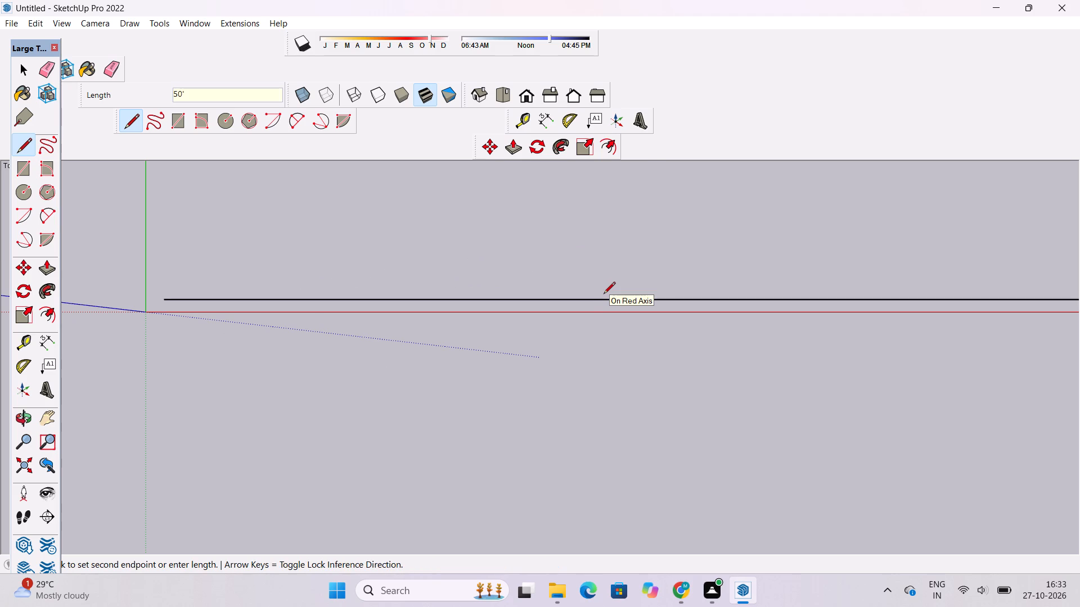
key(space)
Draw a 40' line parallel to the green axis from the 50' line's endpoint near the origin.
text(l)
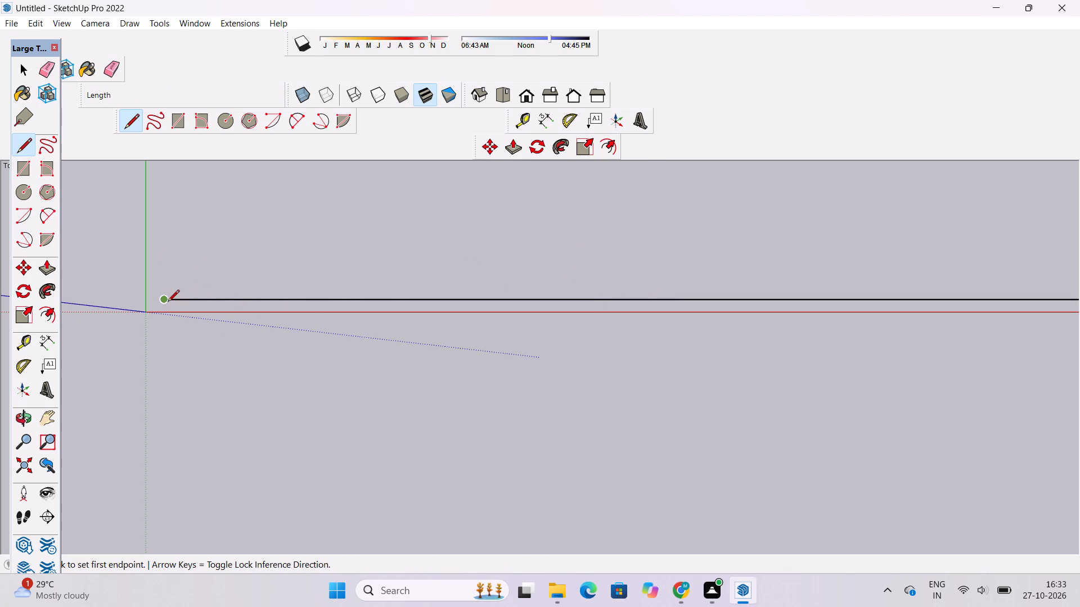
click(160, 301)
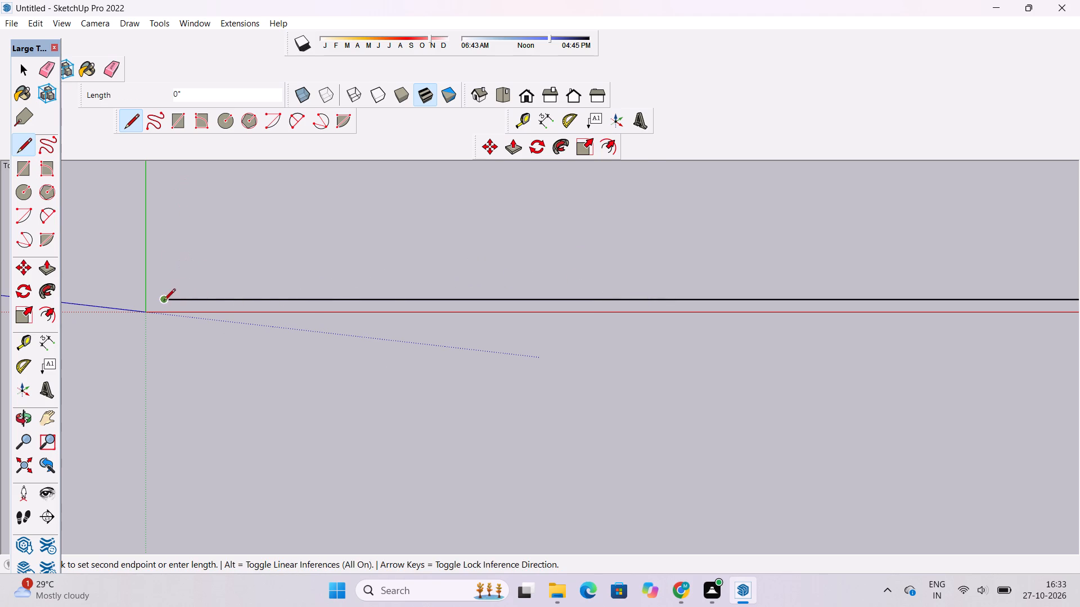
click(163, 303)
key(space)
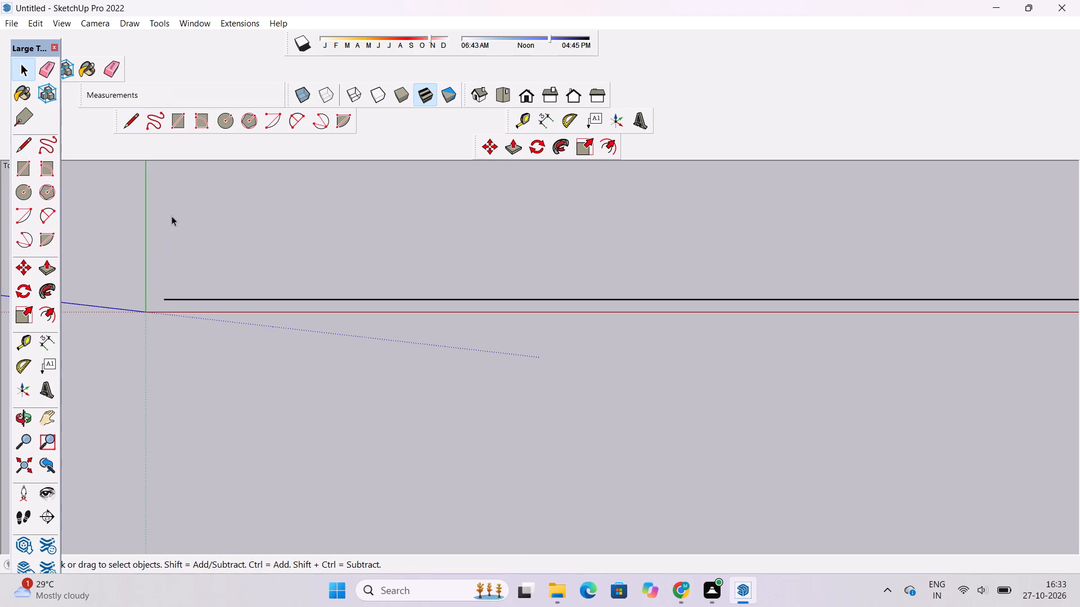
key(l)
click(163, 302)
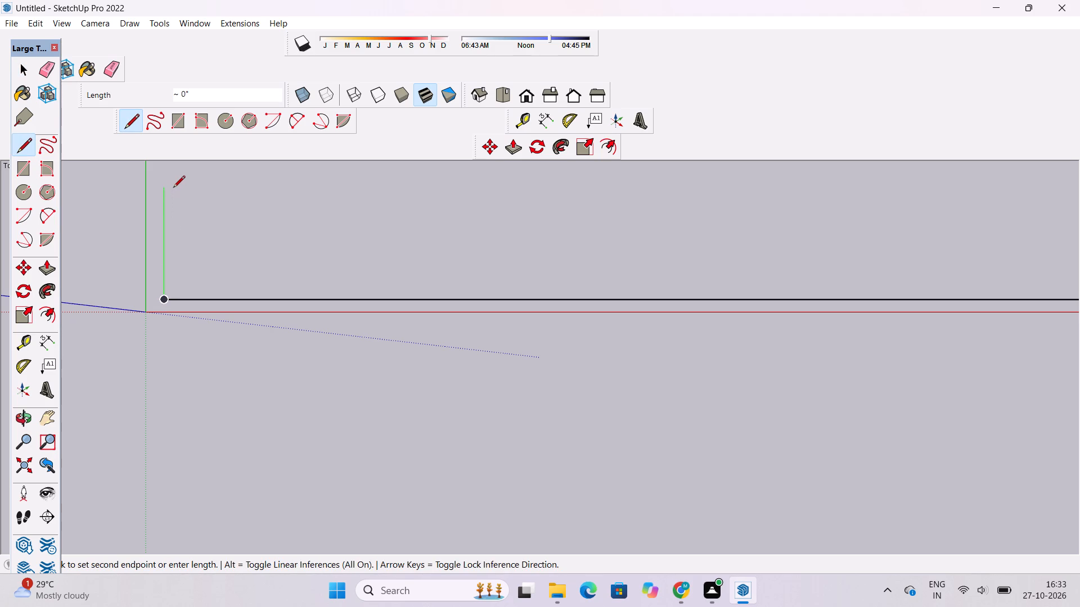
text(40')
key(Return)
key(space)
Orbit and zoom out to examine the full extent of the 50' and 40' lines in an angled view.
key(o)
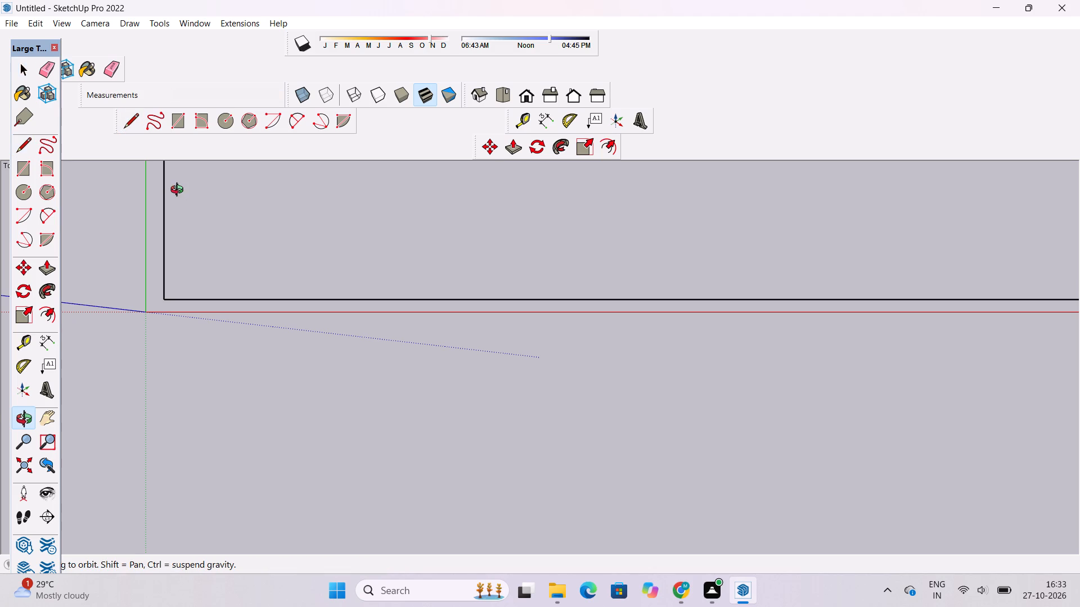
scroll(192, 235, down, 9)
drag(290, 373, 322, 121)
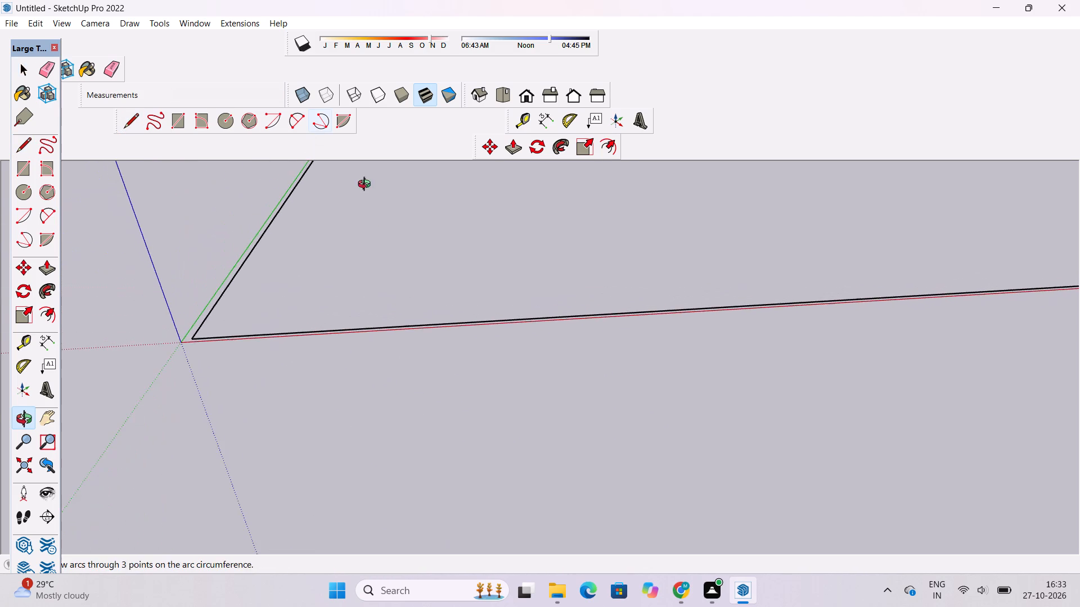
scroll(373, 241, down, 6)
drag(634, 315, 534, 387)
scroll(471, 312, down, 6)
drag(457, 323, 610, 274)
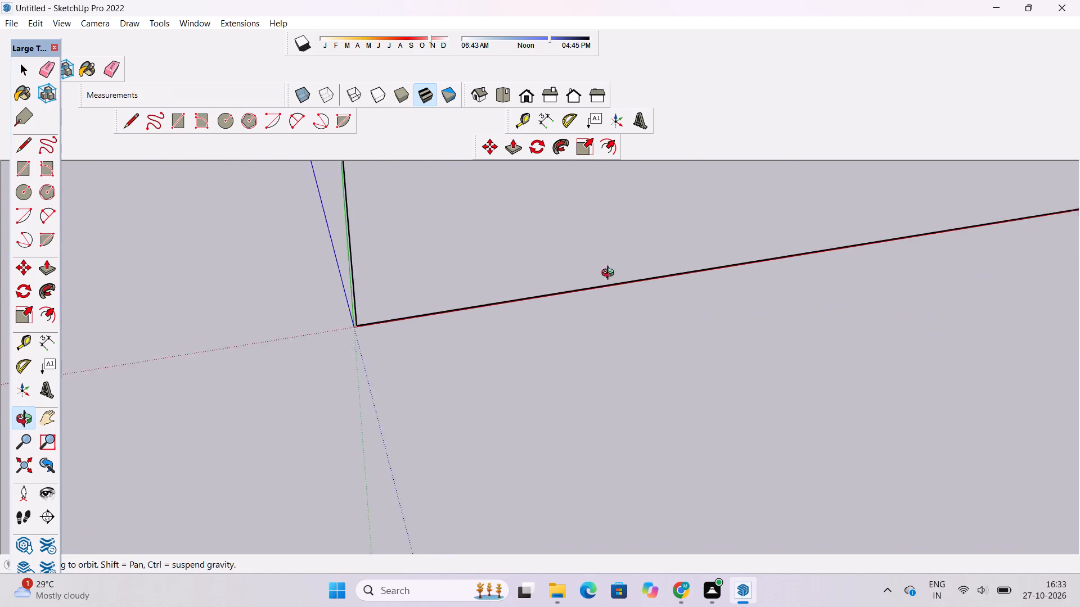
drag(610, 274, 665, 219)
scroll(519, 420, down, 20)
scroll(519, 420, down, 7)
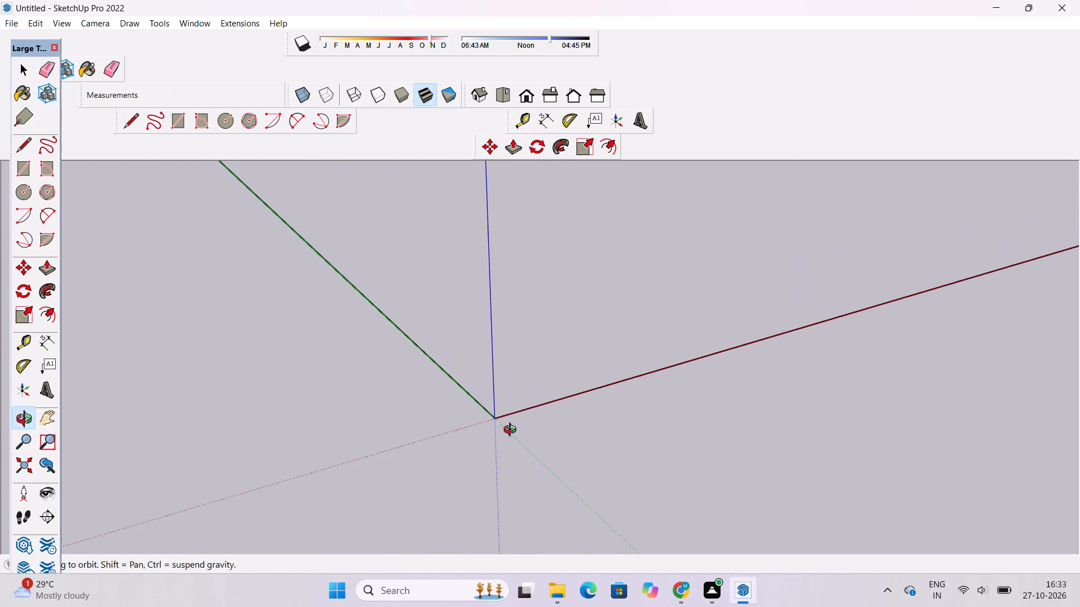
drag(564, 509, 579, 514)
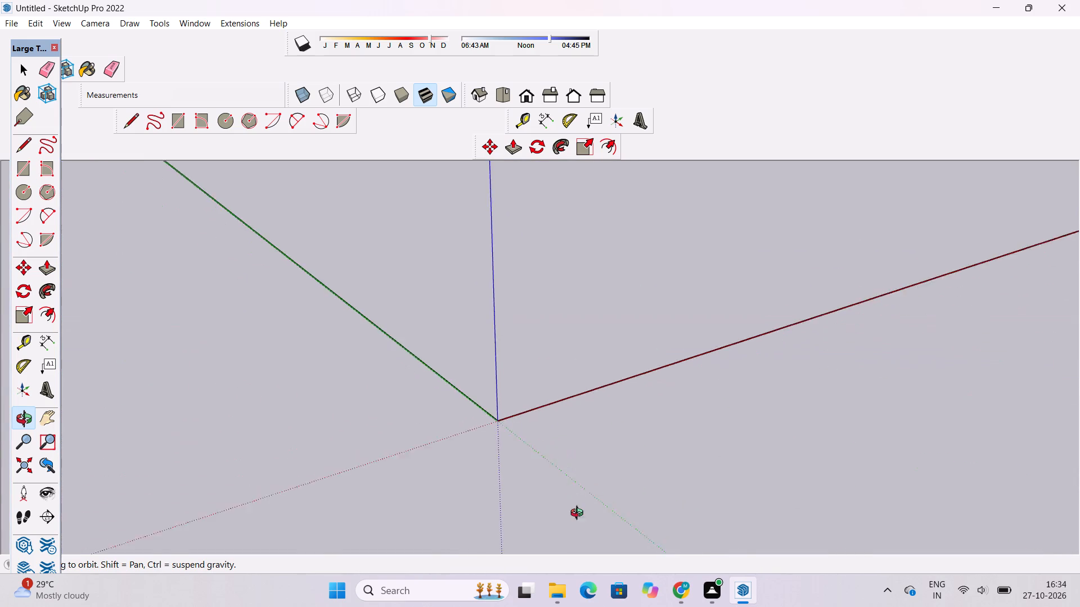
drag(579, 514, 397, 561)
scroll(481, 447, down, 2)
drag(578, 395, 318, 465)
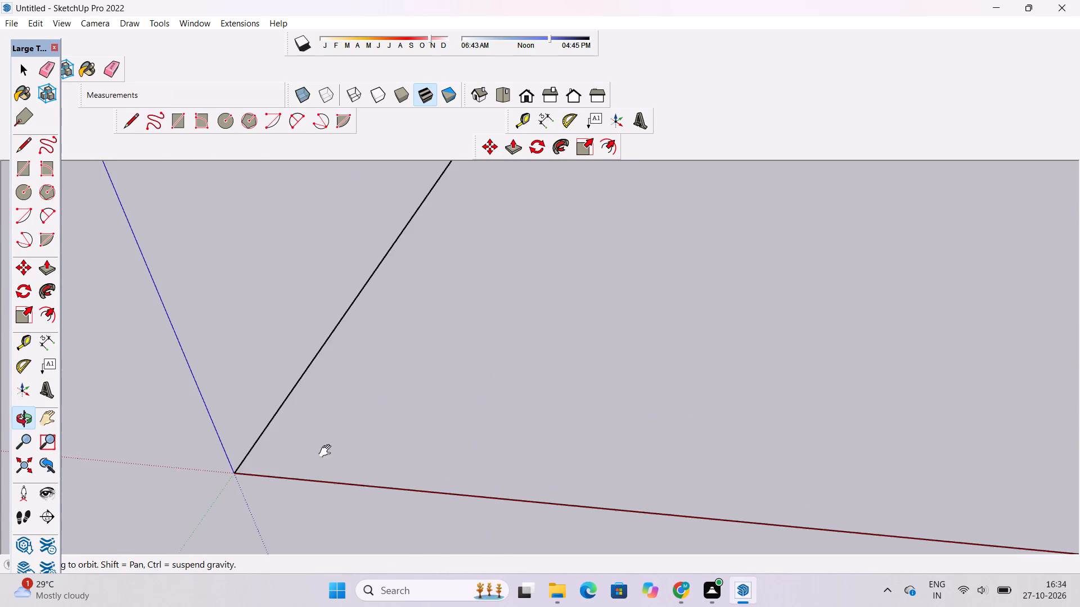
shift+scroll(345, 418, down, 14)
drag(445, 413, 541, 434)
scroll(542, 420, down, 16)
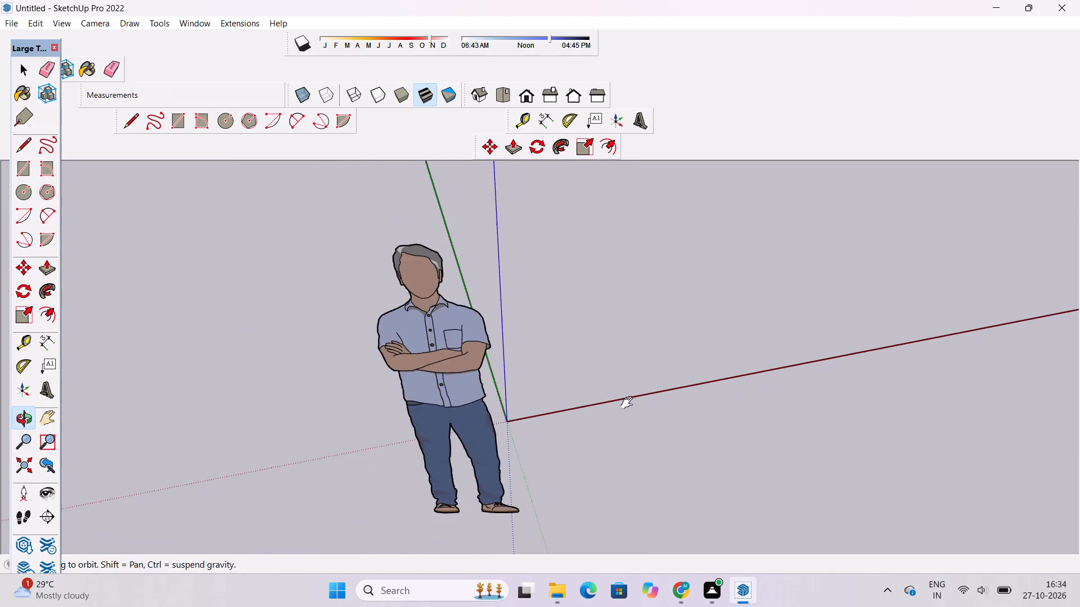
shift+drag(747, 398, 282, 504)
scroll(722, 337, down, 6)
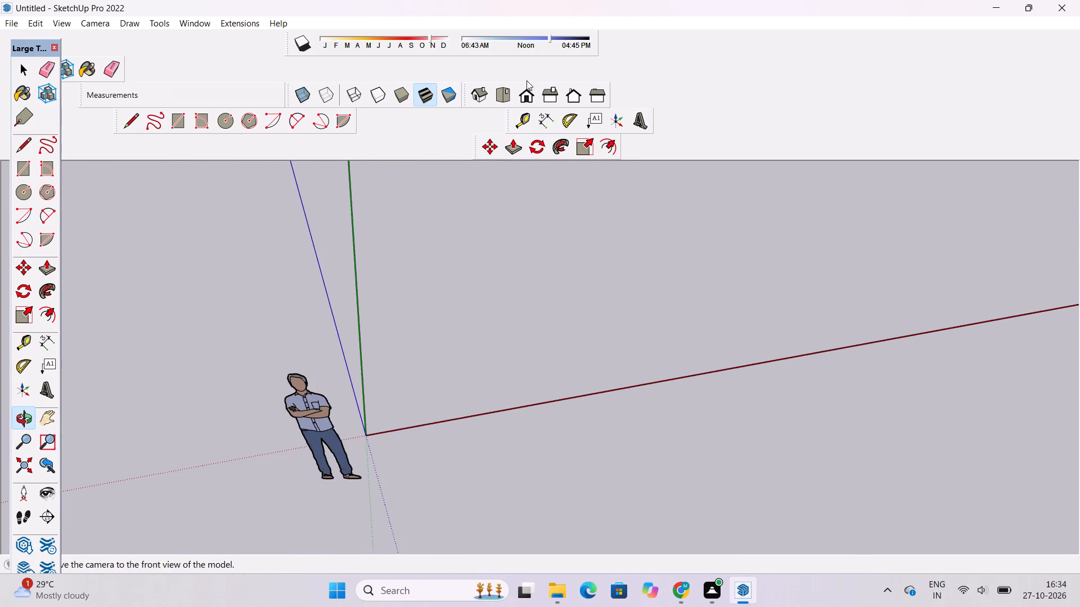
drag(586, 267, 505, 405)
scroll(502, 367, down, 5)
shift+drag(521, 342, 301, 431)
shift+scroll(310, 408, down, 12)
drag(262, 449, 304, 350)
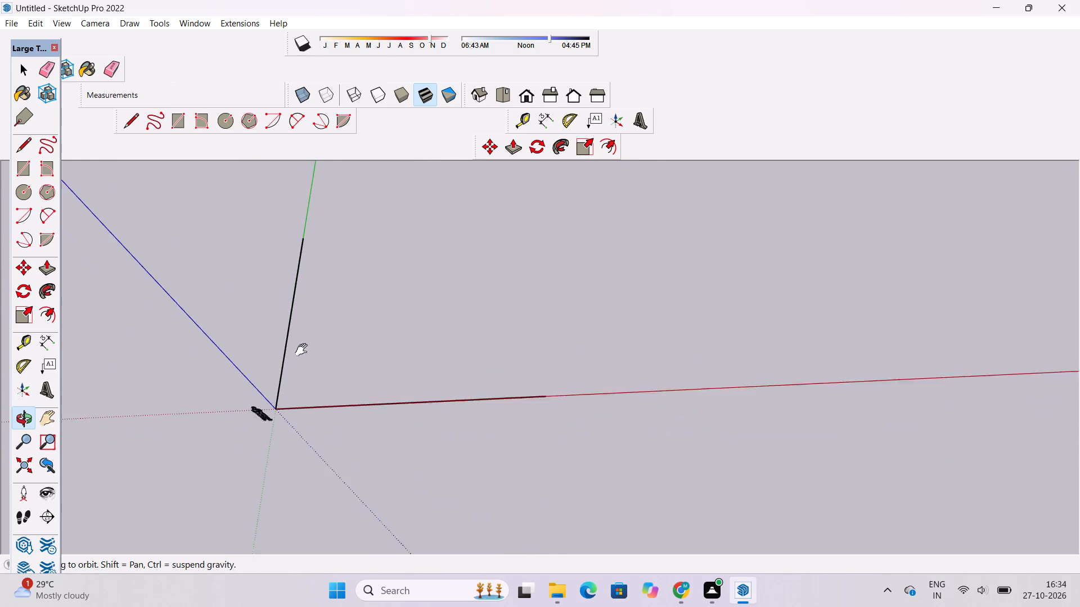
drag(304, 350, 305, 346)
shift+scroll(510, 364, up, 5)
shift+drag(507, 374, 447, 379)
scroll(449, 373, down, 2)
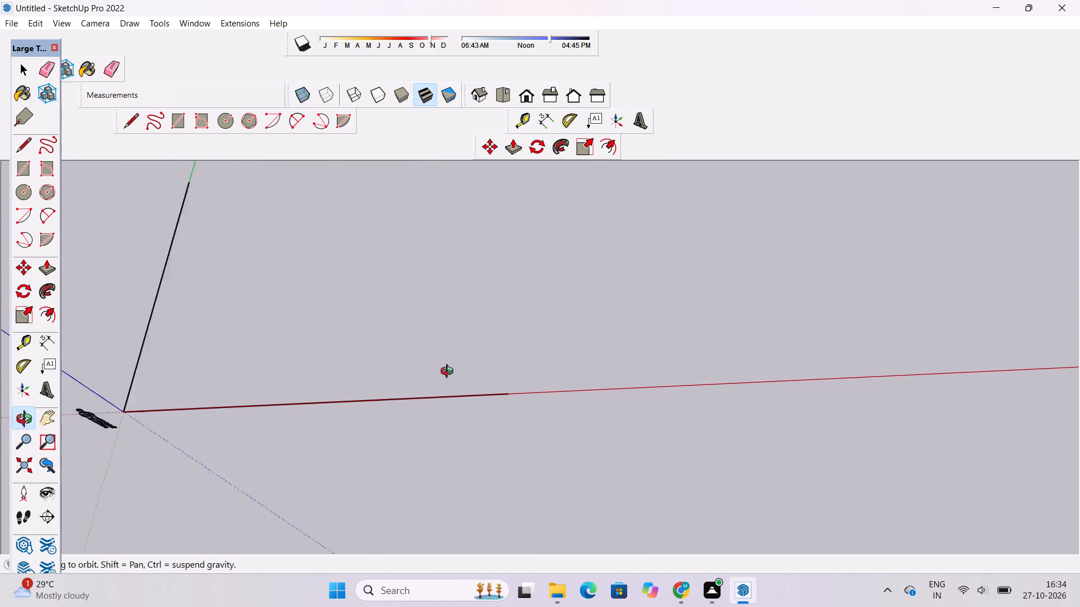
scroll(449, 373, down, 3)
scroll(470, 391, up, 6)
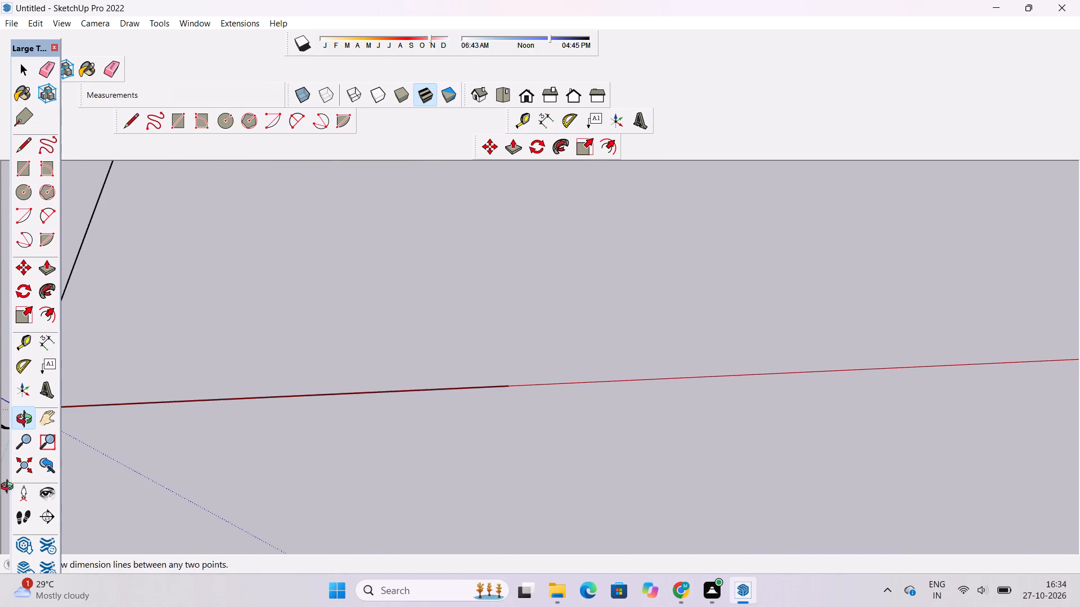
Extend the 50' line by a 20' line along the red axis from its far endpoint.
click(120, 123)
scroll(47, 330, down, 3)
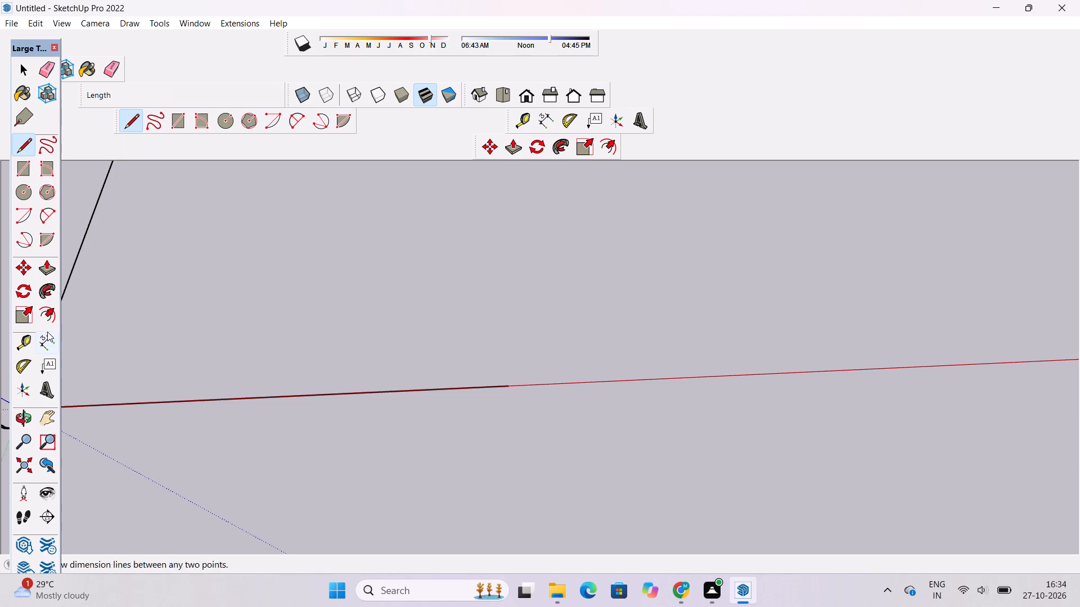
scroll(162, 327, down, 5)
scroll(275, 336, down, 3)
scroll(375, 351, up, 8)
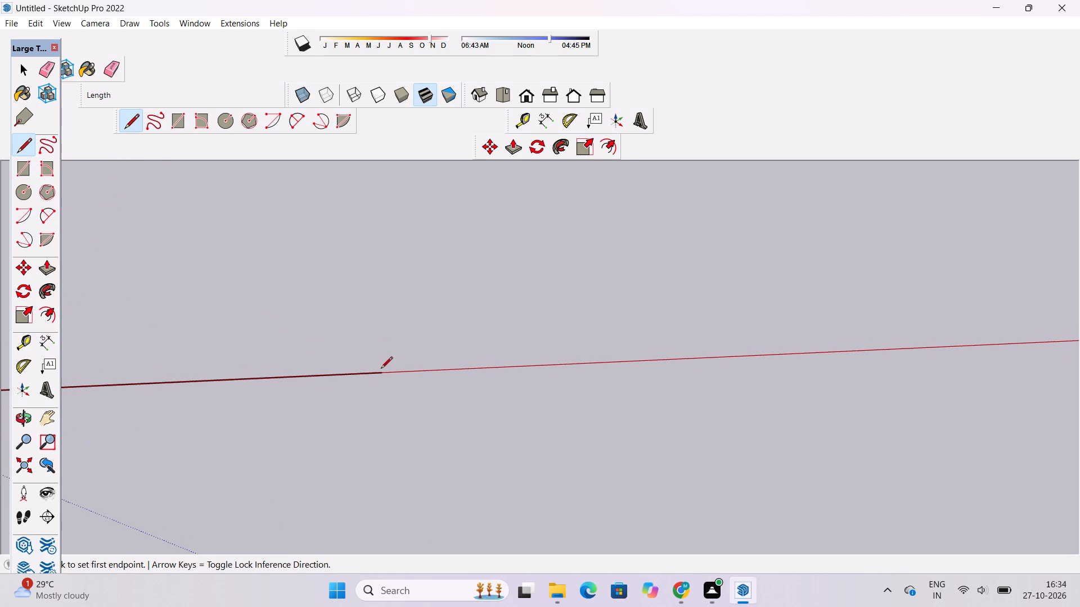
scroll(472, 366, down, 5)
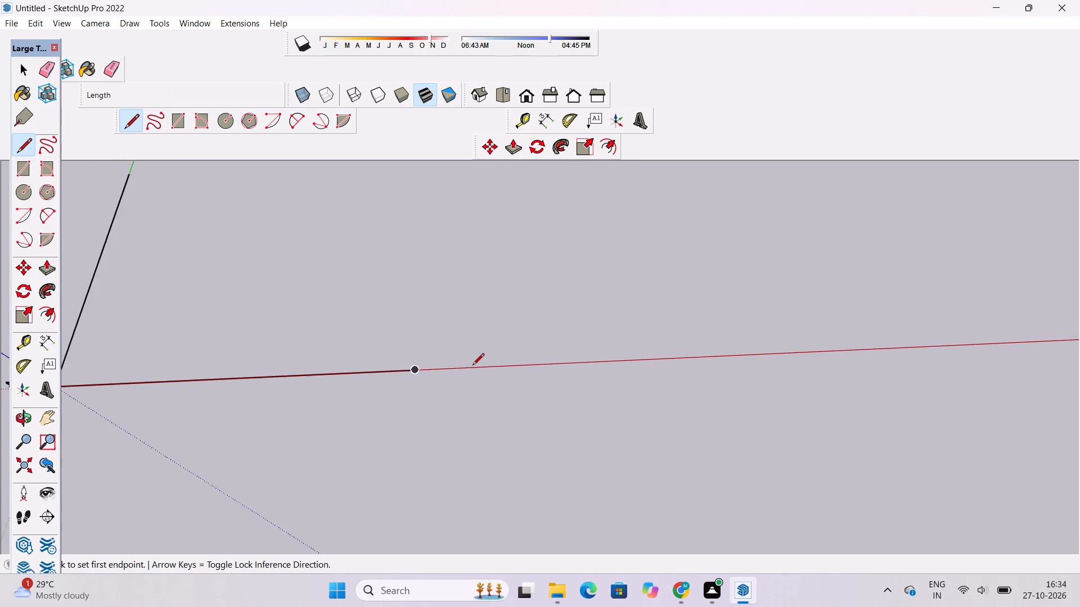
scroll(474, 366, down, 3)
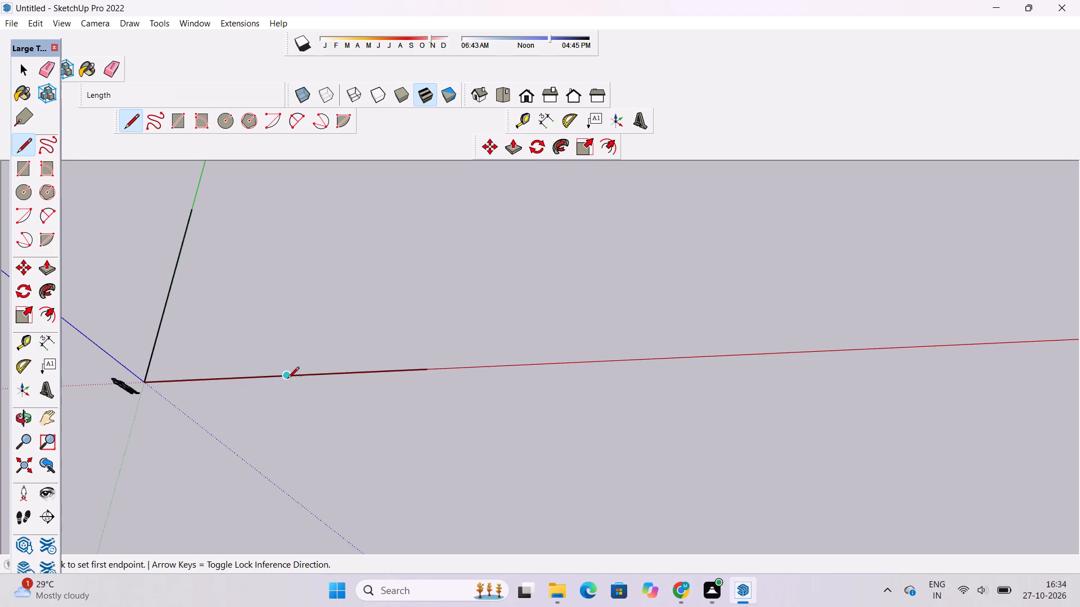
scroll(249, 378, down, 3)
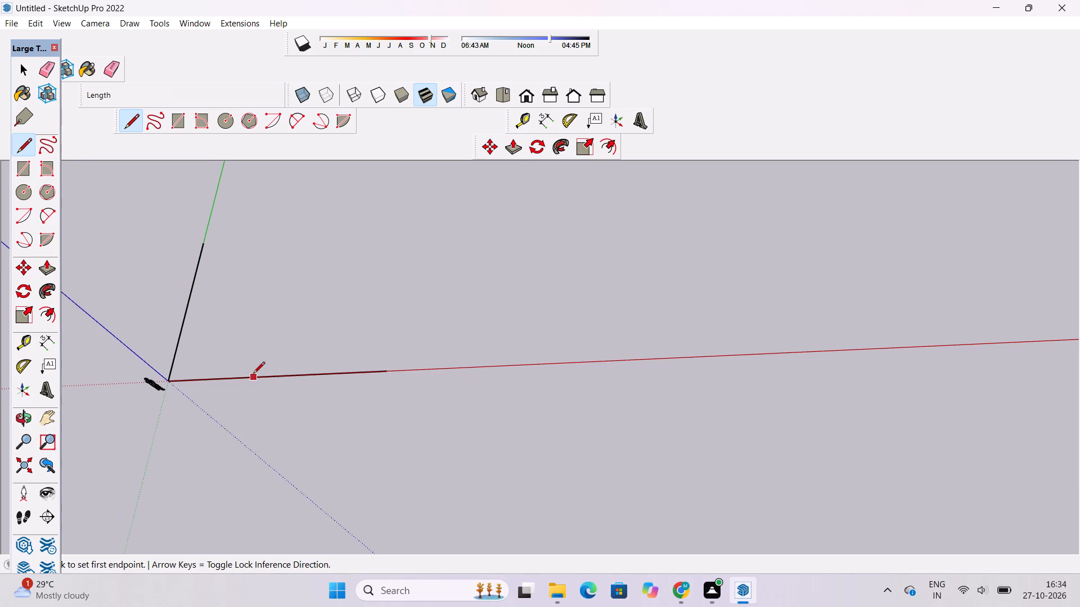
scroll(377, 363, up, 9)
click(386, 378)
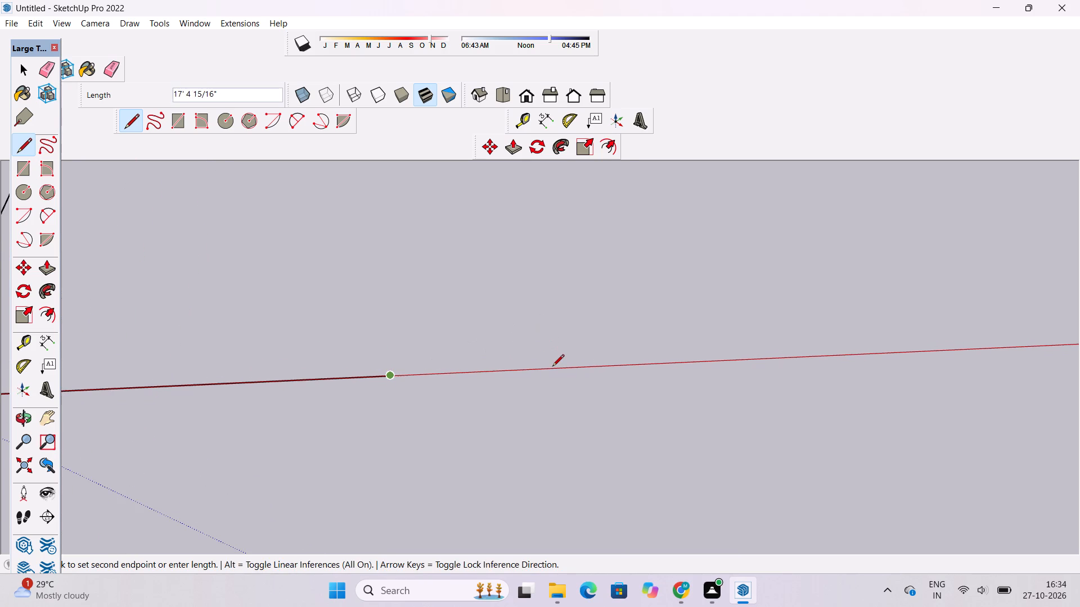
text(20')
key(Return)
Close the rectangle with a 40' line parallel to the green axis and a 70' line back to the existing 40' line's end.
scroll(533, 201, down, 6)
scroll(494, 387, down, 6)
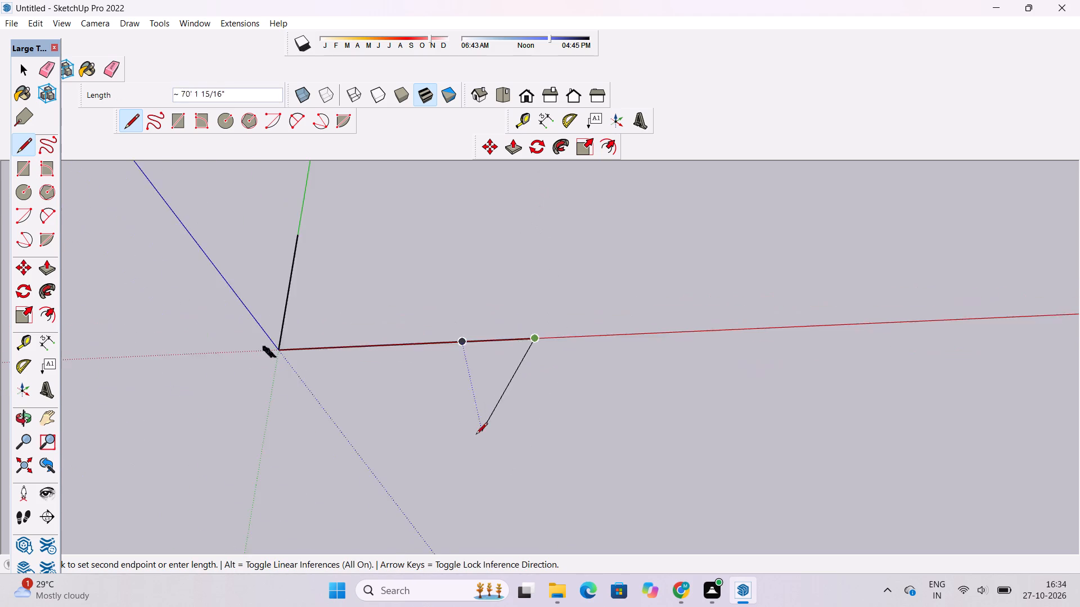
scroll(476, 435, down, 3)
scroll(546, 314, up, 4)
scroll(519, 297, down, 4)
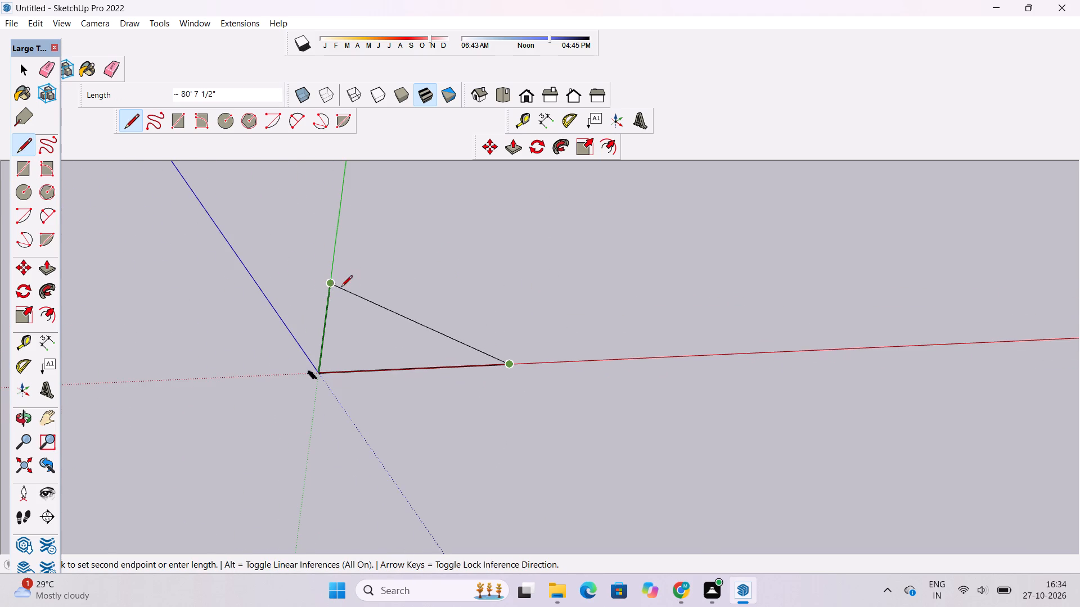
click(505, 273)
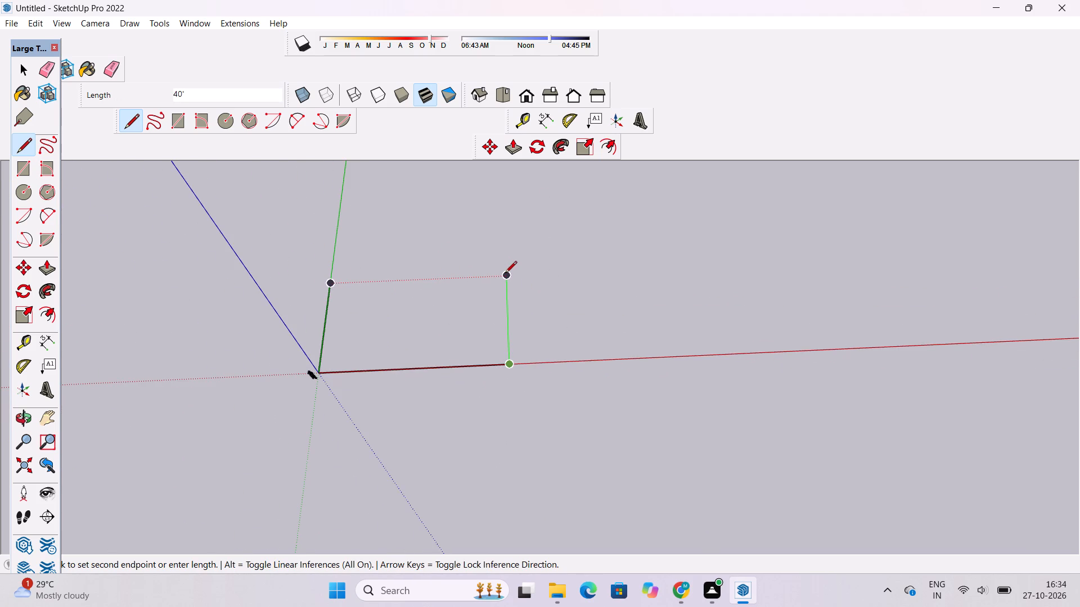
click(327, 284)
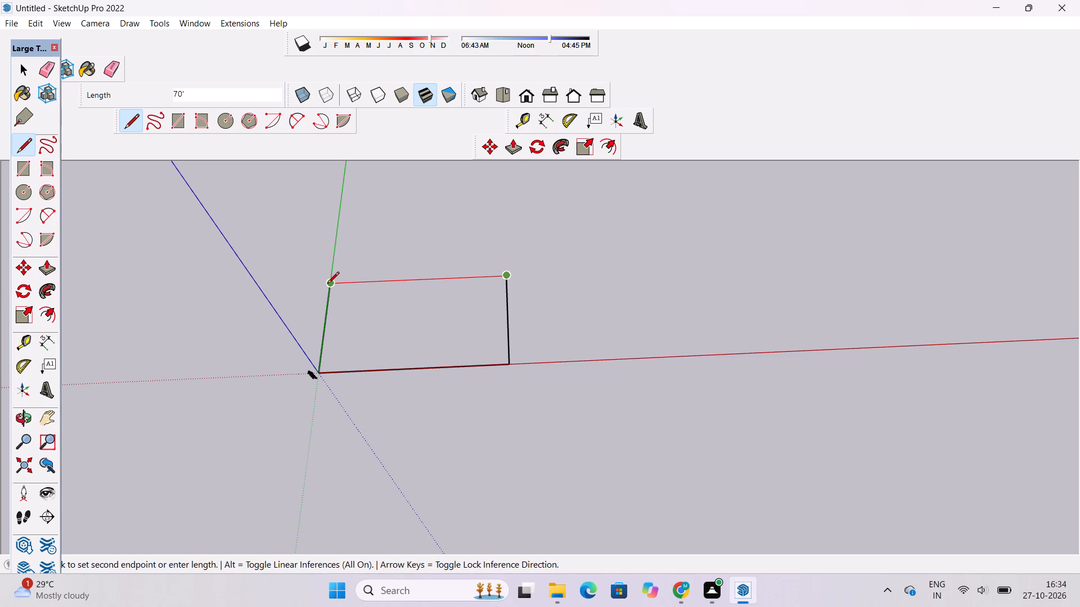
key(space)
Orbit and zoom around the closed rectangle to examine its shape and extent beside the axes origin.
text(o)
scroll(406, 337, up, 6)
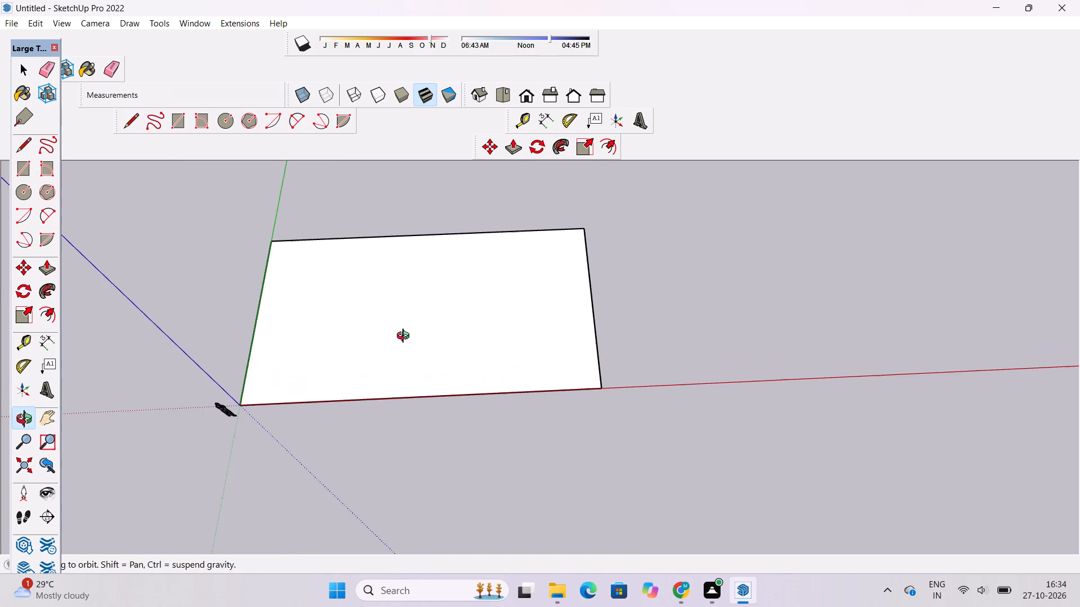
scroll(213, 380, down, 6)
scroll(289, 365, up, 11)
scroll(200, 355, down, 10)
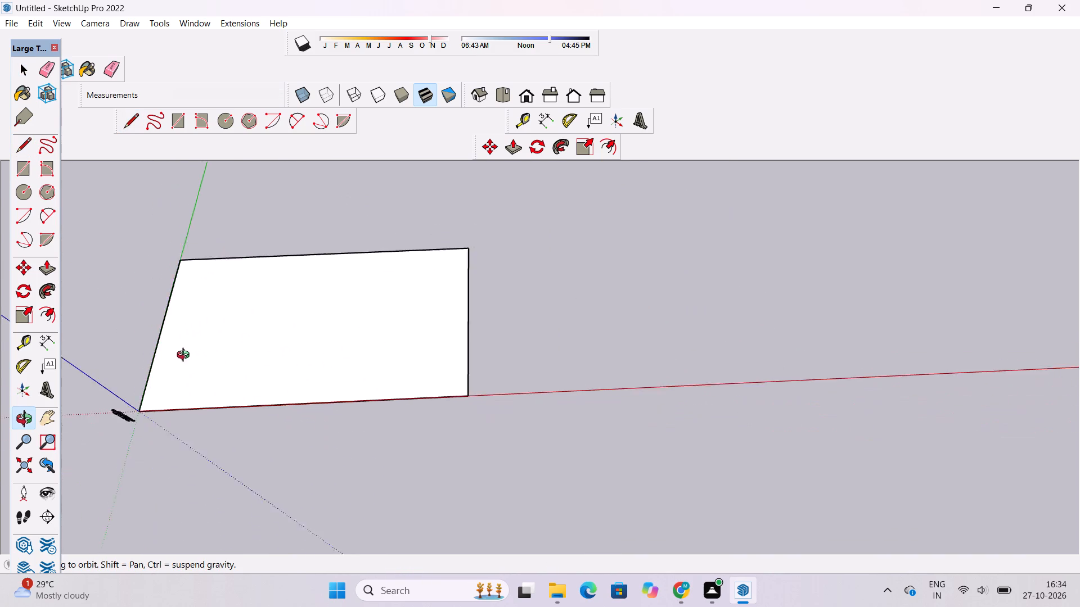
scroll(186, 356, down, 2)
scroll(425, 324, up, 7)
scroll(449, 305, down, 8)
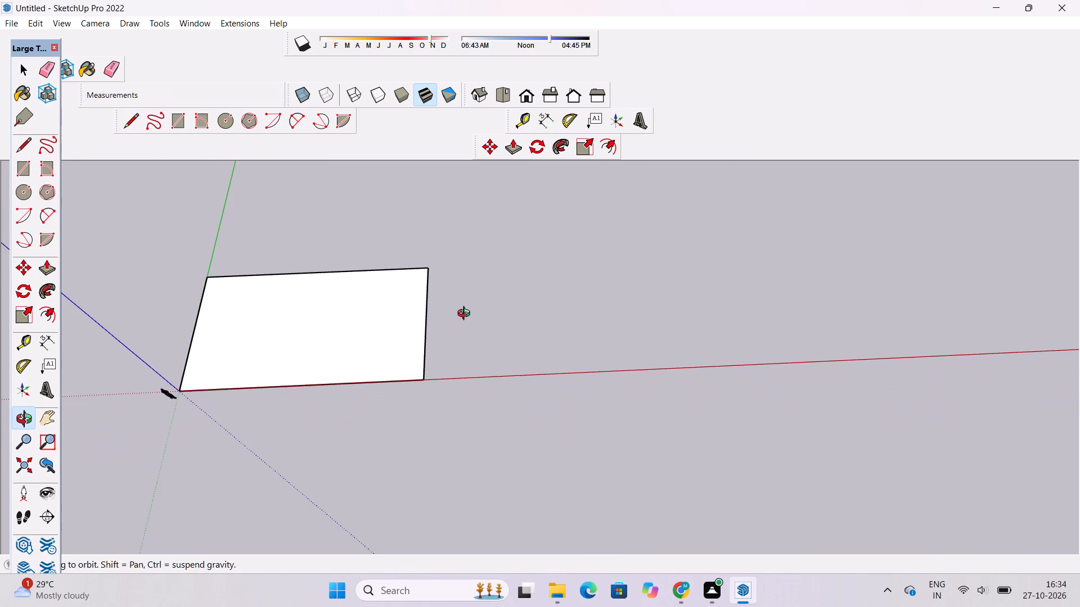
scroll(463, 314, down, 4)
scroll(319, 324, up, 10)
scroll(263, 332, up, 5)
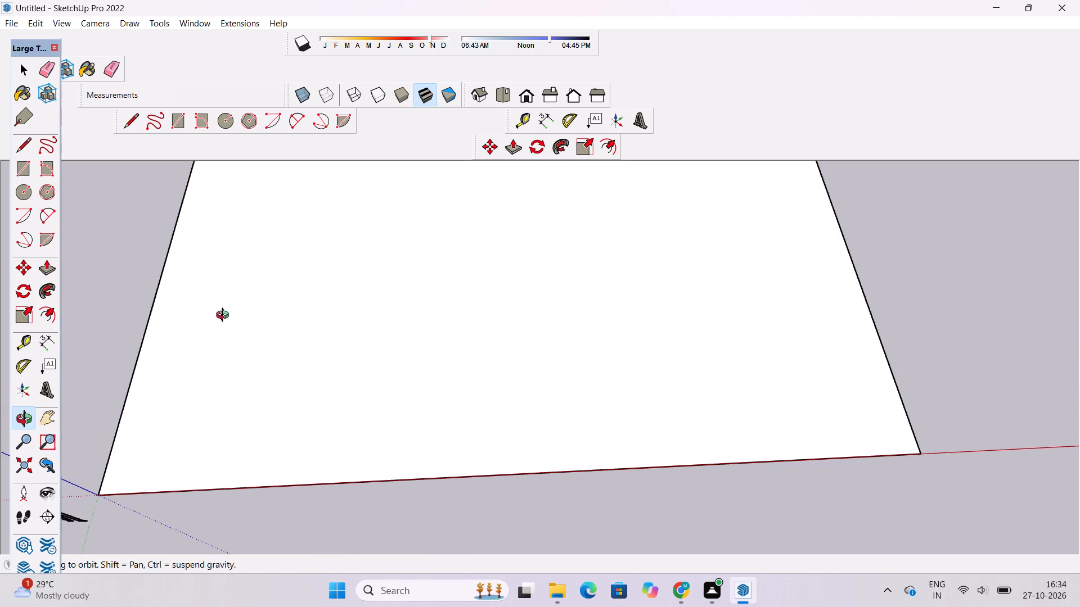
scroll(219, 315, down, 11)
scroll(363, 292, up, 3)
scroll(168, 289, down, 7)
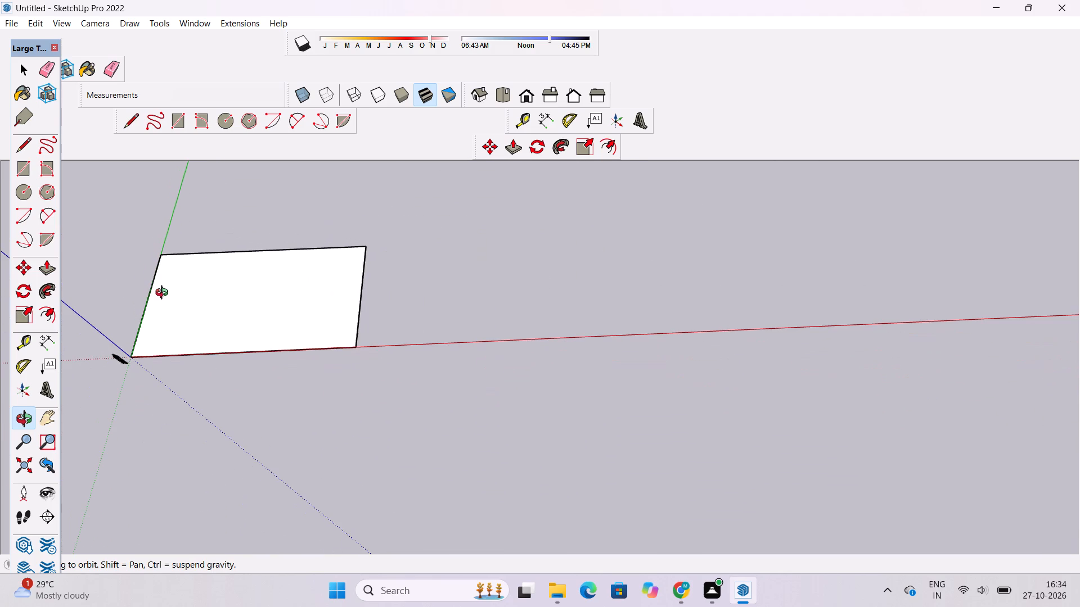
scroll(222, 365, down, 6)
scroll(235, 281, up, 7)
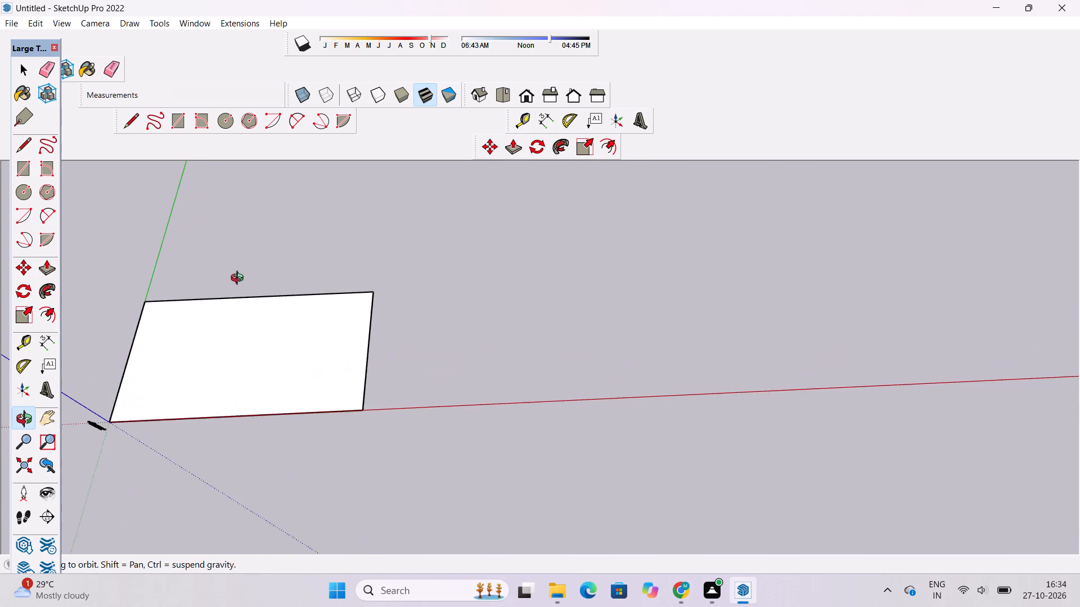
scroll(278, 308, up, 6)
scroll(278, 308, down, 4)
scroll(431, 332, up, 4)
scroll(305, 330, down, 5)
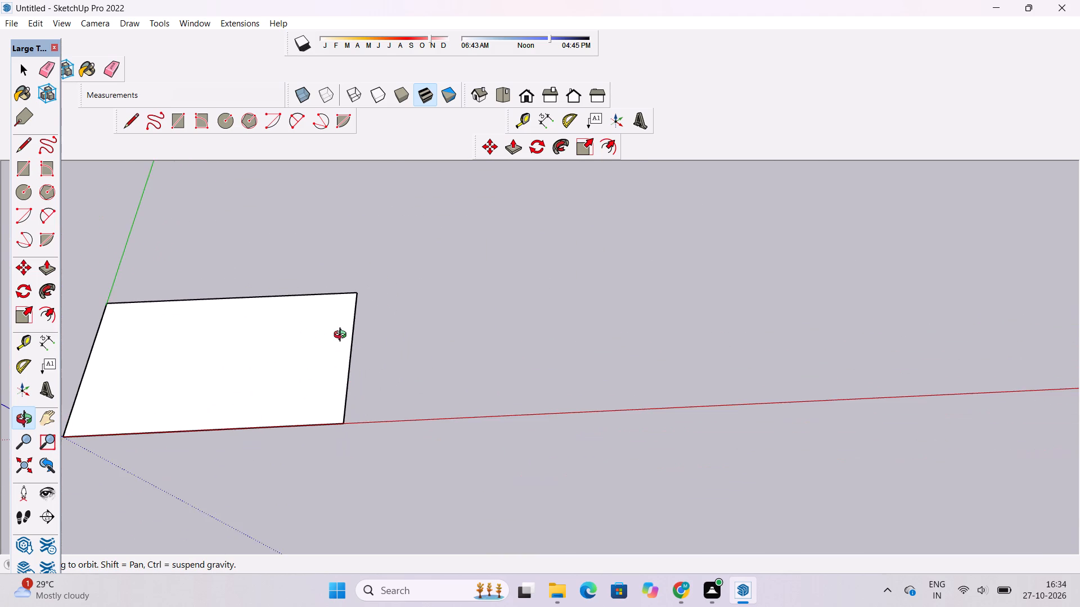
drag(343, 336, 341, 346)
scroll(337, 342, up, 3)
shift+drag(336, 334, 337, 349)
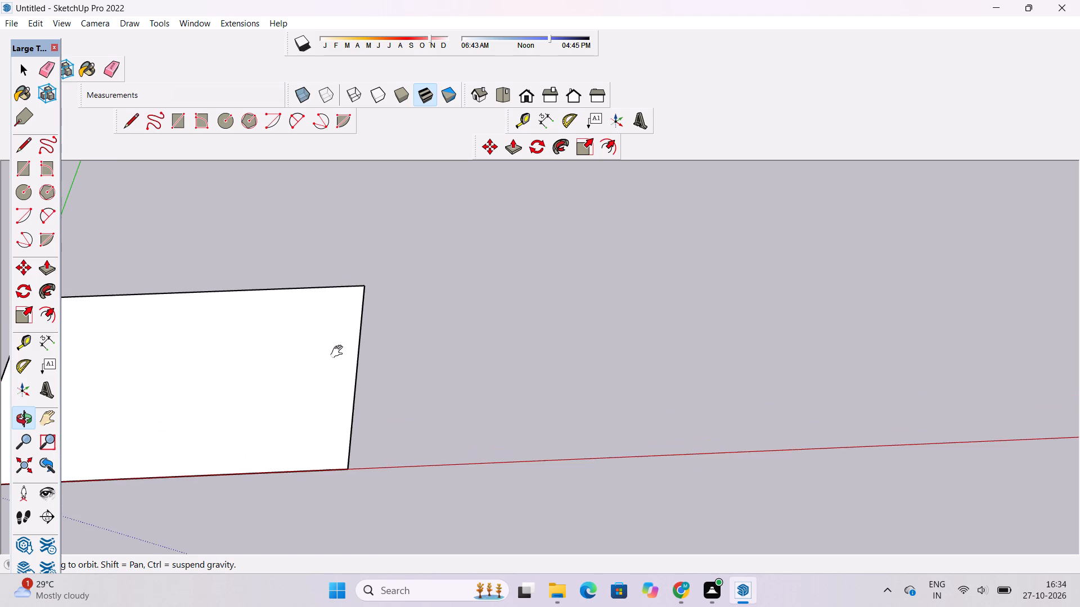
shift+click(339, 352)
shift+scroll(339, 378, down, 4)
shift+click(334, 384)
click(333, 380)
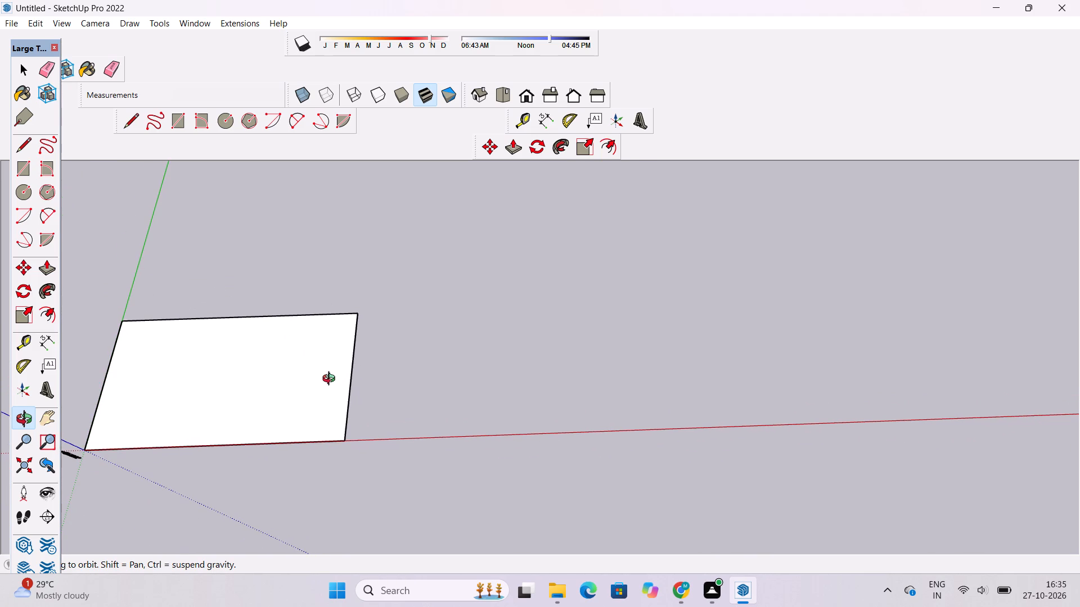
scroll(453, 386, down, 4)
scroll(301, 375, up, 5)
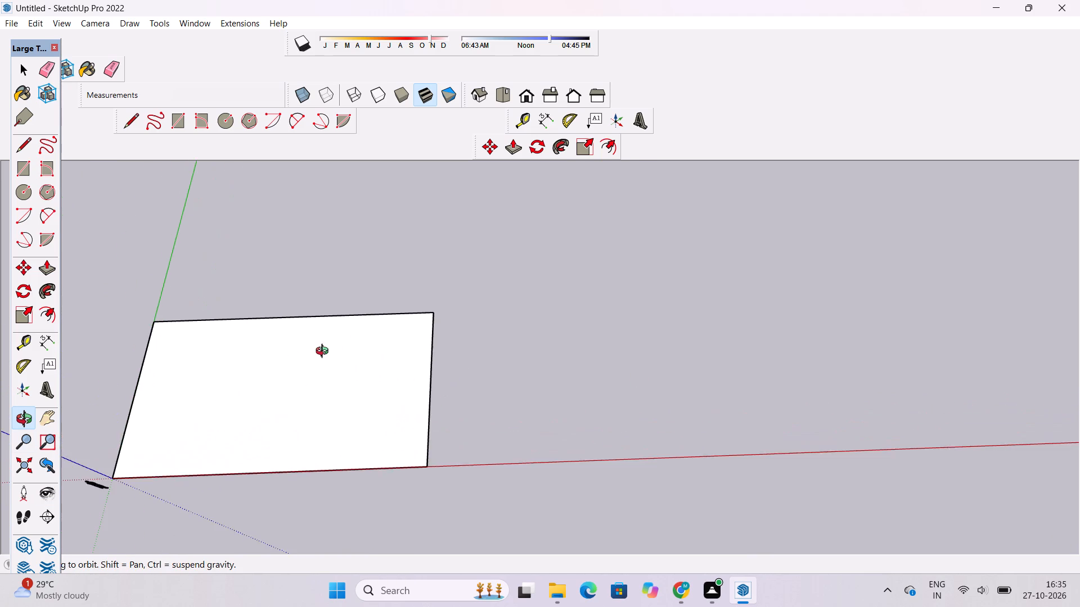
scroll(325, 352, up, 3)
scroll(141, 342, down, 5)
drag(408, 413, 417, 436)
drag(505, 468, 453, 462)
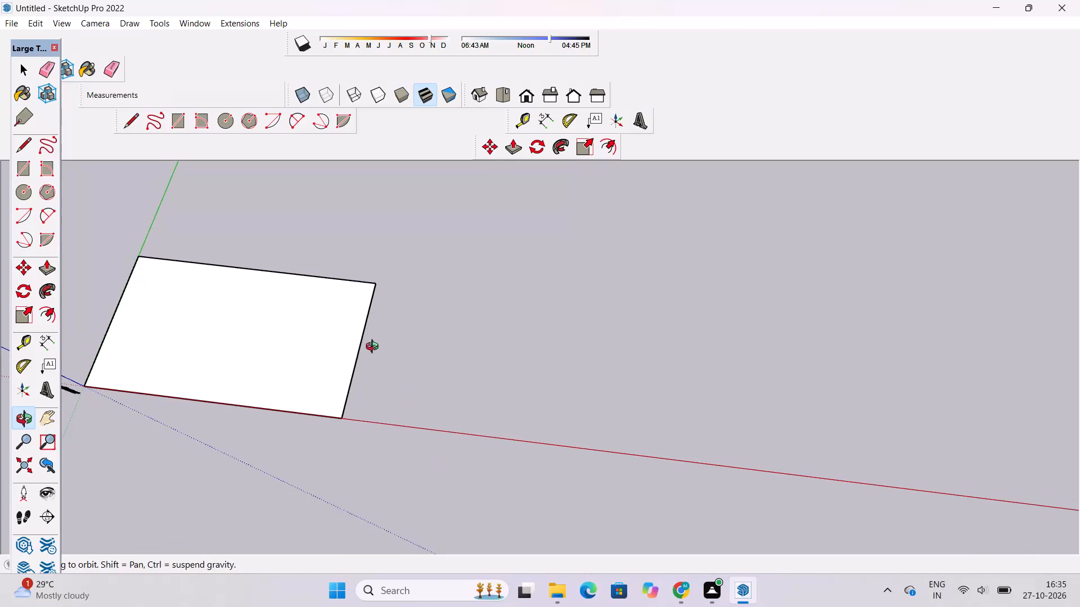
scroll(349, 396, down, 4)
scroll(201, 432, up, 5)
drag(284, 465, 297, 461)
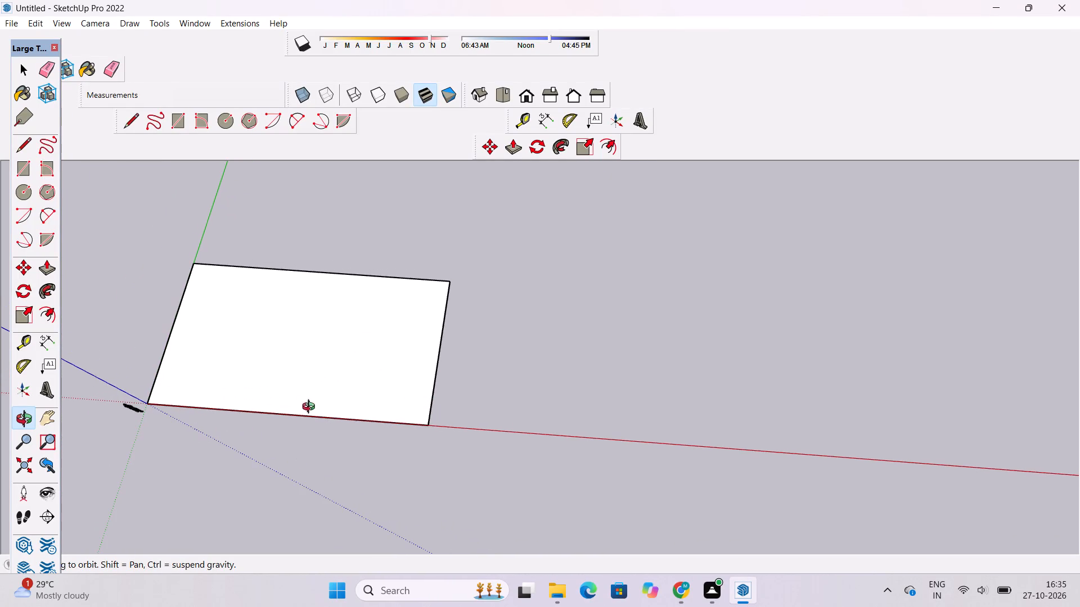
drag(346, 470, 349, 412)
scroll(470, 355, up, 6)
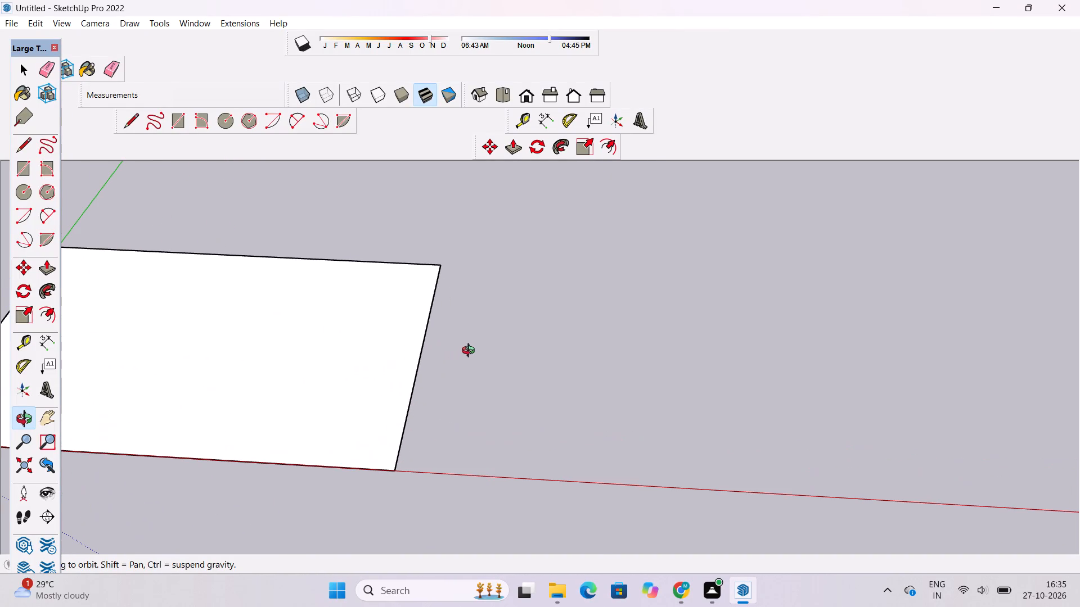
scroll(942, 454, down, 8)
drag(447, 493, 450, 491)
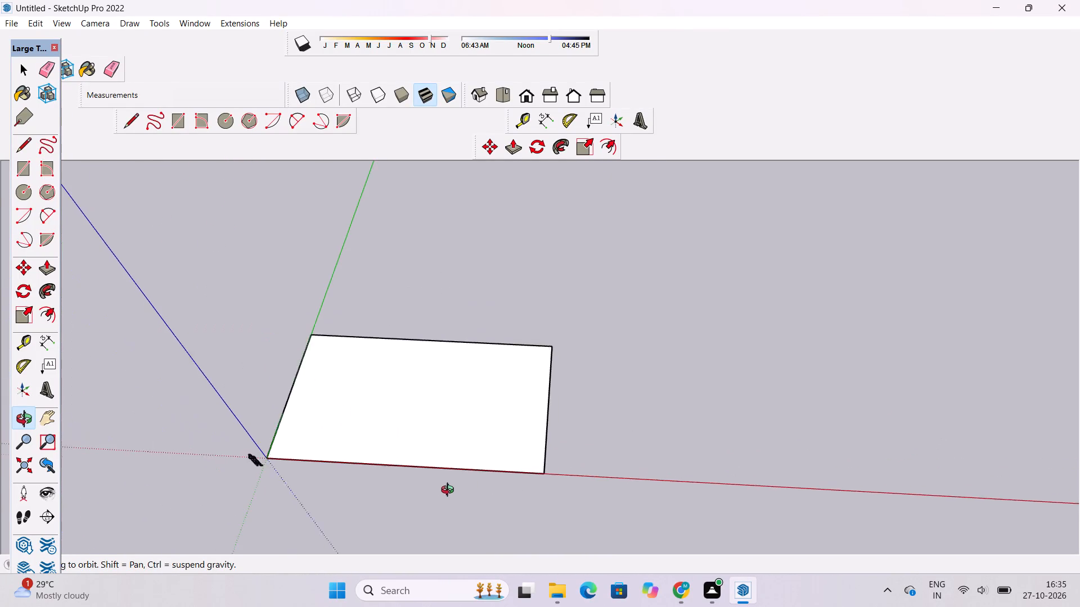
drag(450, 491, 460, 475)
right_click(715, 565)
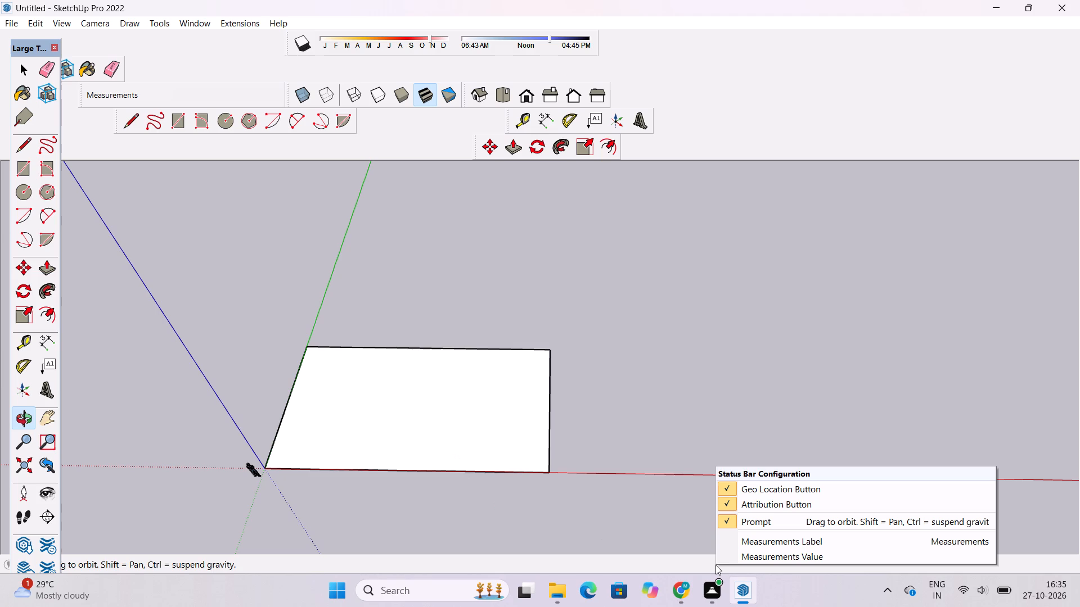
click(804, 351)
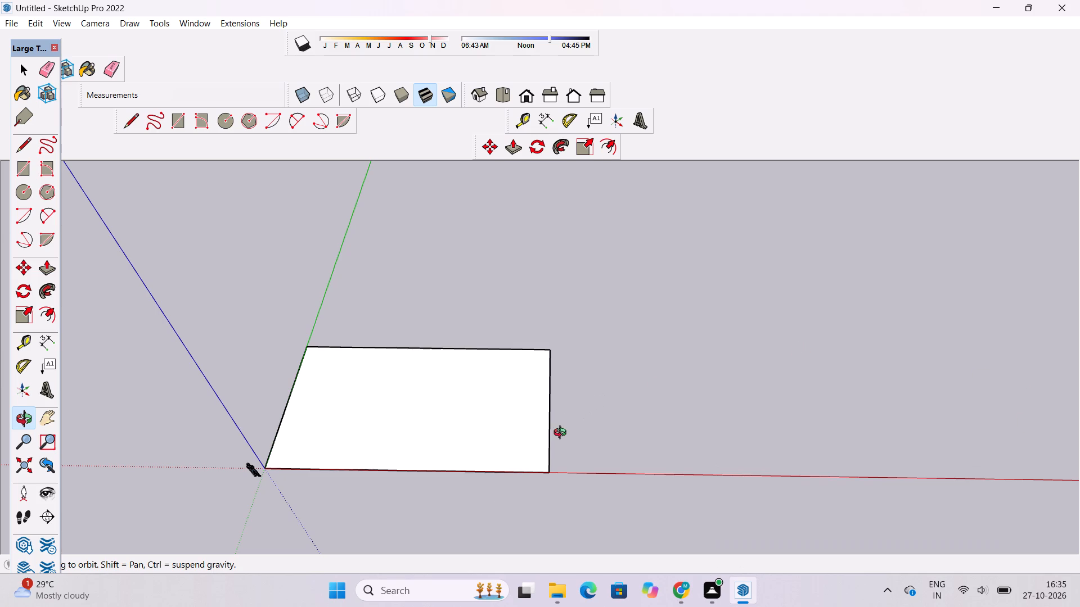
Move the rectangle's short edge farthest from the origin 20' outward along the red axis.
shift+drag(543, 460, 517, 459)
drag(518, 466, 528, 487)
scroll(528, 472, up, 1)
shift+drag(506, 456, 434, 451)
shift+drag(434, 451, 442, 474)
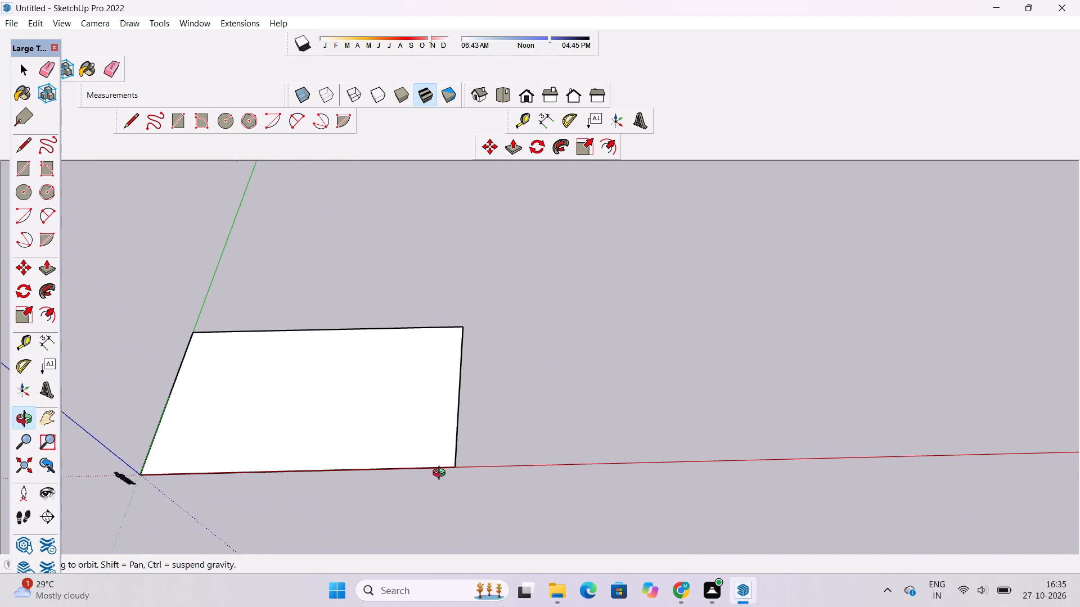
shift+drag(442, 474, 443, 482)
drag(450, 417, 450, 442)
shift+drag(449, 442, 442, 454)
key(m)
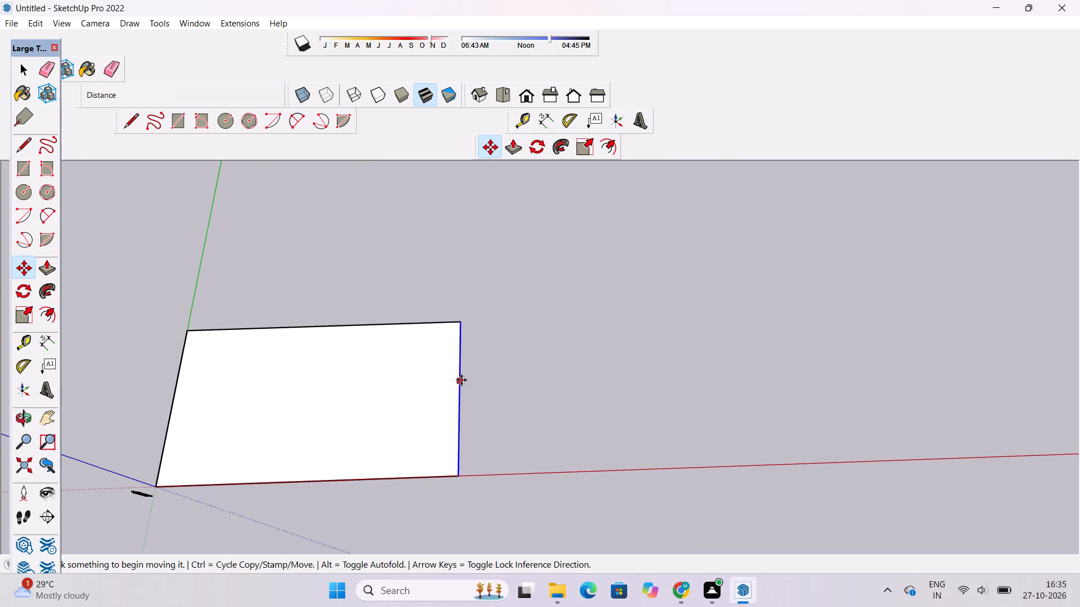
click(458, 395)
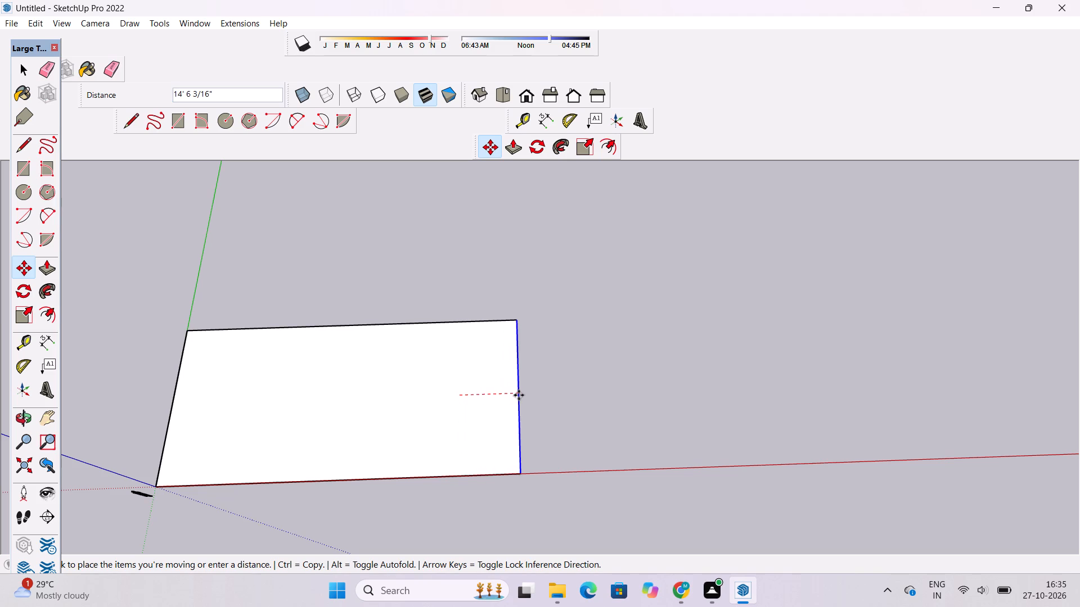
text(20')
key(Return)
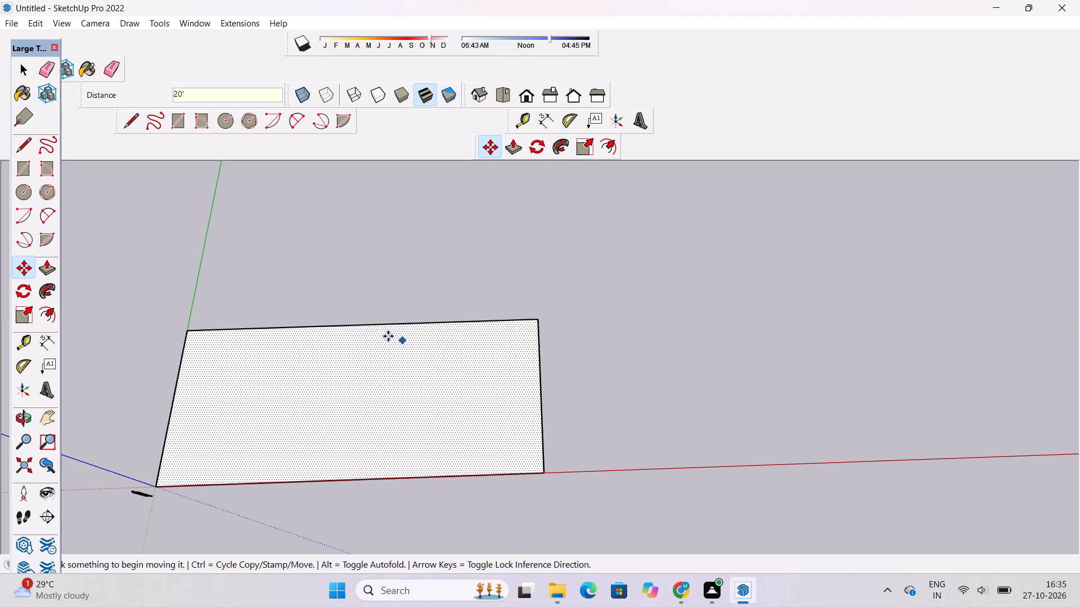
Move the rectangle's long edge opposite the red axis 10' outward along the green axis.
click(364, 325)
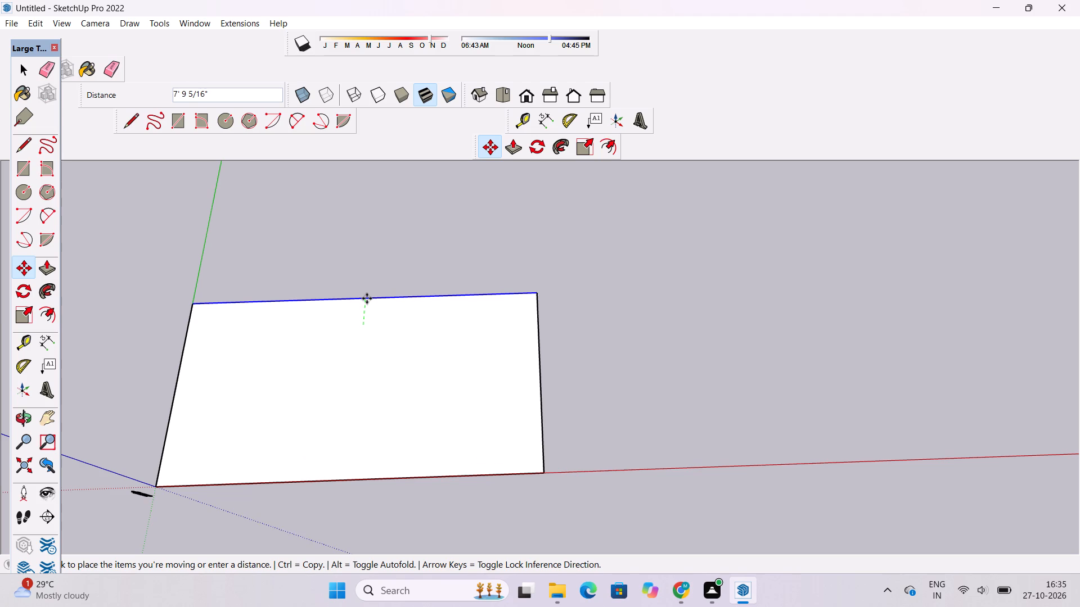
text(10')
key(Return)
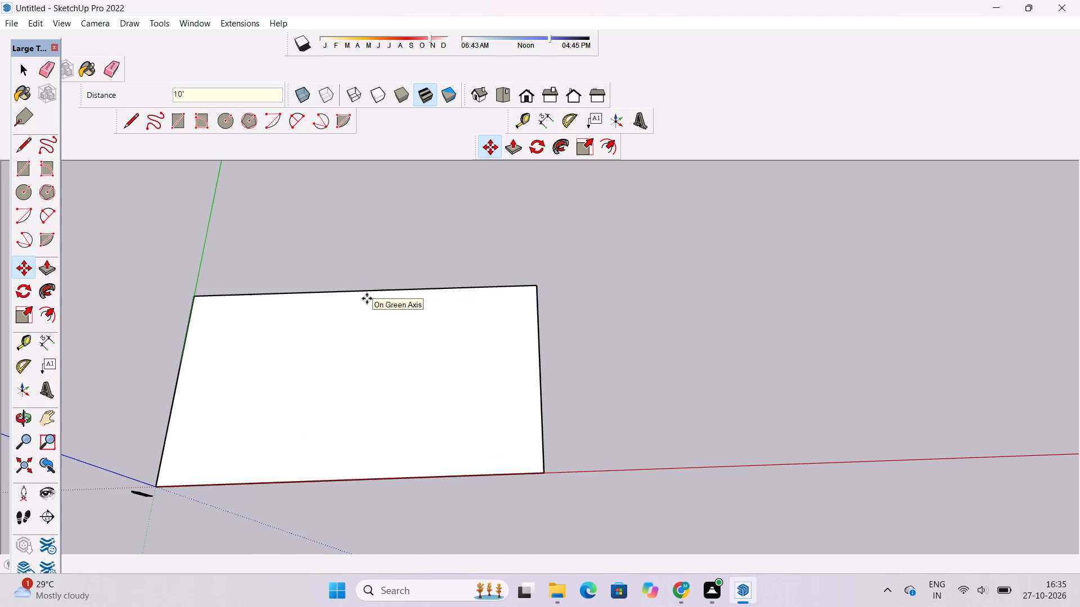
Move the short edge farthest from the origin another 10' outward along the red axis.
click(542, 372)
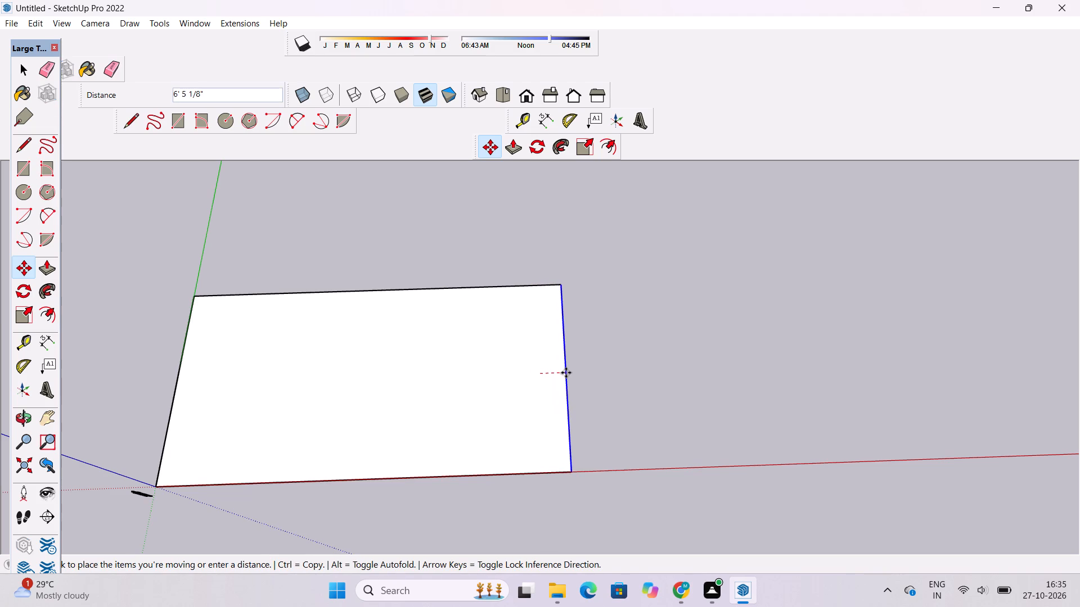
key(5)
key(BackSpace)
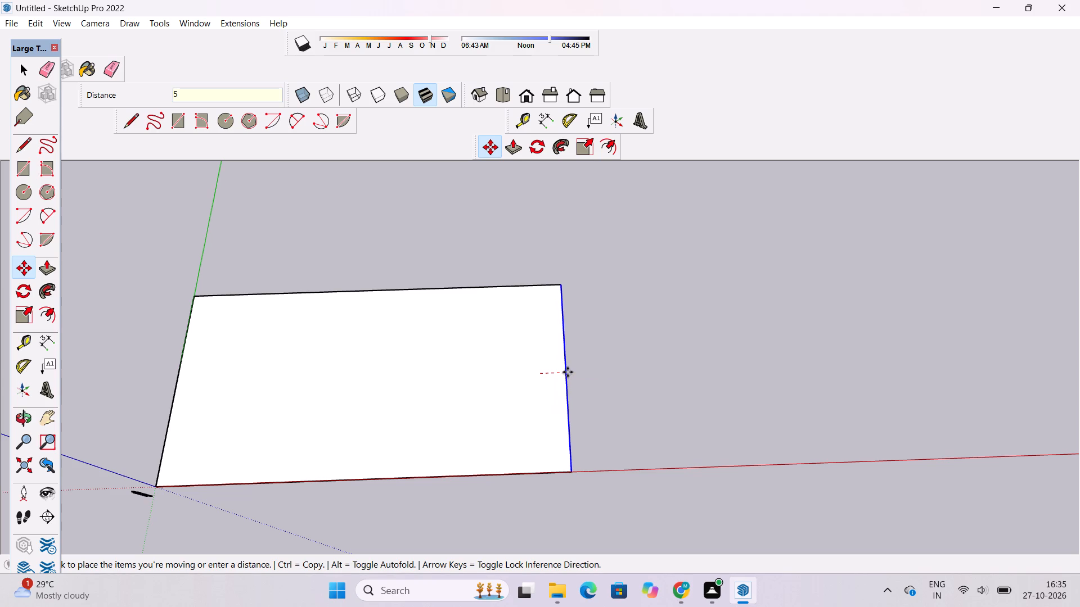
text(10')
key(Return)
key(space)
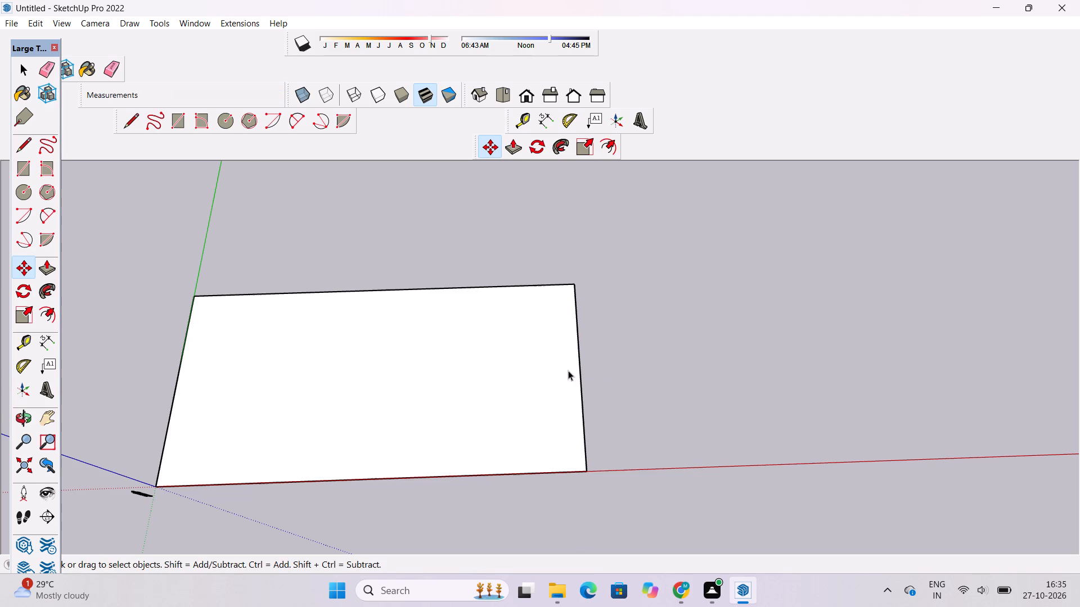
Orbit and zoom around the enlarged rectangle to examine its proportions and extent along the red and green axes.
text(o)
scroll(520, 400, down, 3)
shift+drag(525, 402, 469, 440)
shift+scroll(399, 500, up, 2)
shift+drag(412, 514, 371, 406)
scroll(368, 389, down, 3)
drag(368, 385, 389, 406)
scroll(384, 397, up, 4)
shift+drag(384, 401, 390, 442)
drag(391, 445, 368, 432)
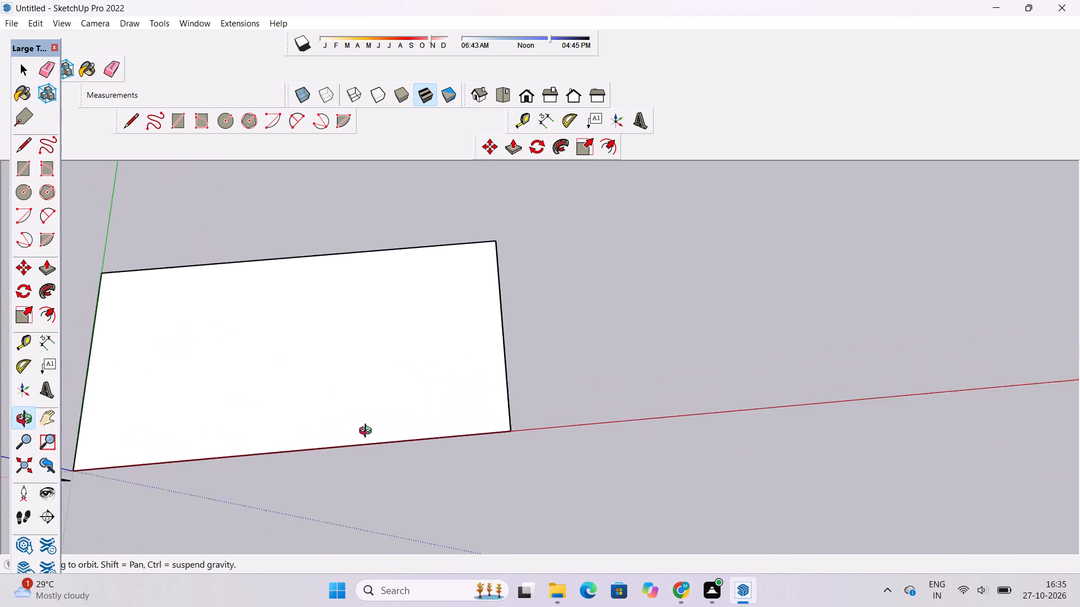
drag(368, 432, 348, 411)
scroll(400, 345, up, 2)
shift+drag(402, 358, 408, 411)
shift+scroll(417, 413, down, 4)
shift+drag(480, 421, 442, 402)
scroll(445, 403, up, 3)
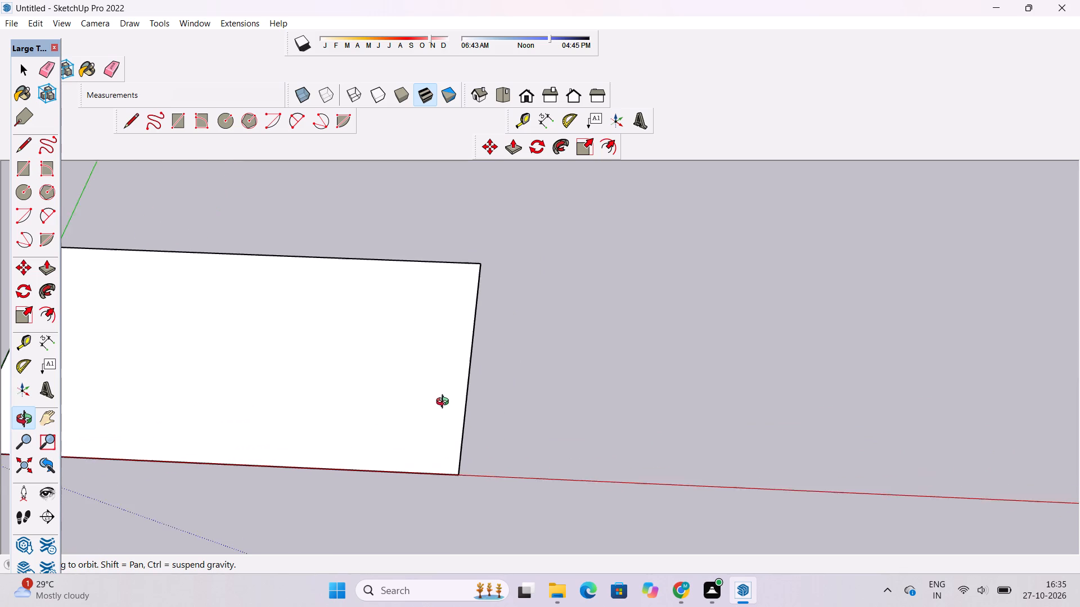
drag(445, 404, 460, 407)
shift+click(463, 403)
Move the rectangle's short edge farthest from the origin 10' outward along the red axis.
key(m)
scroll(464, 403, down, 3)
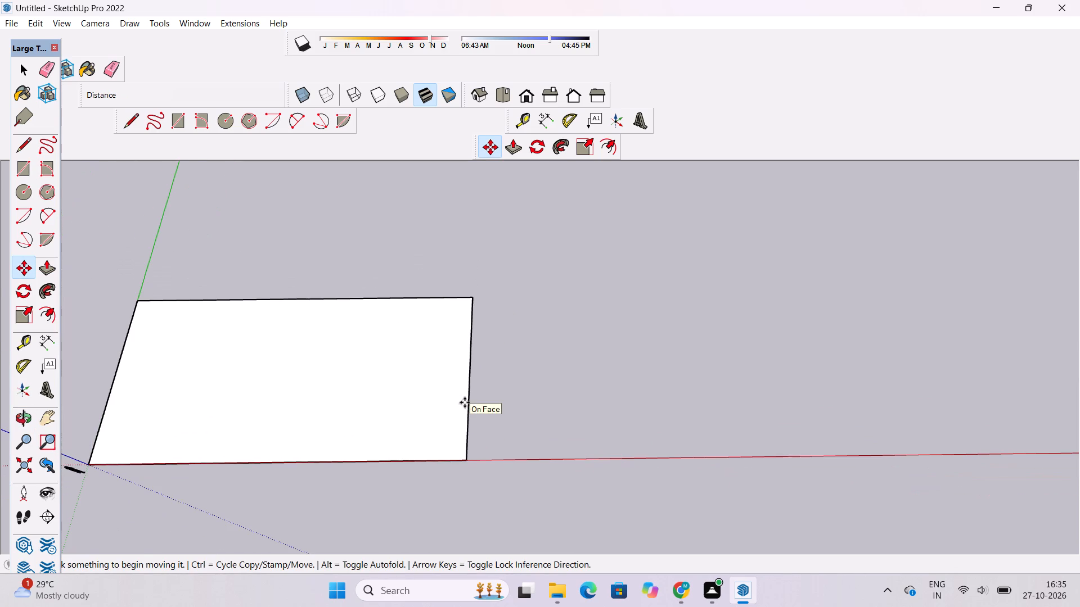
scroll(289, 380, down, 4)
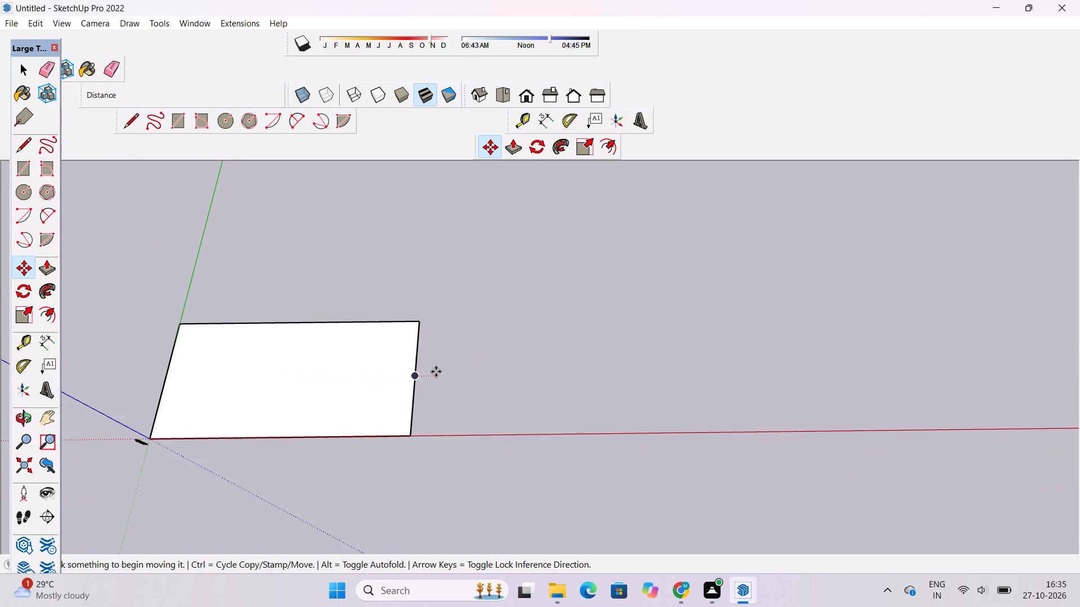
scroll(436, 372, up, 7)
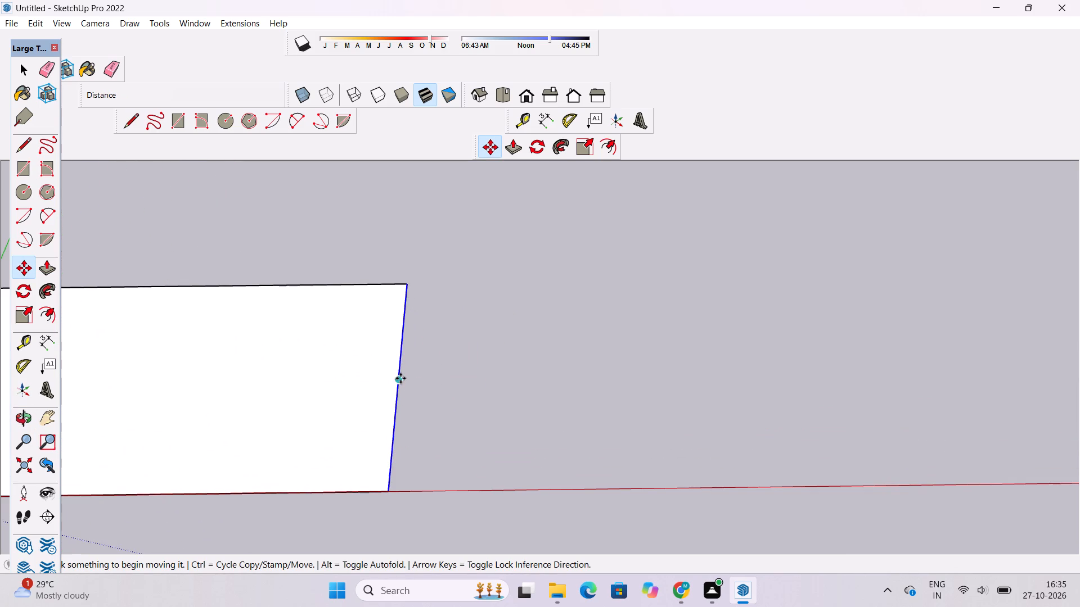
click(400, 378)
scroll(400, 378, down, 3)
click(438, 386)
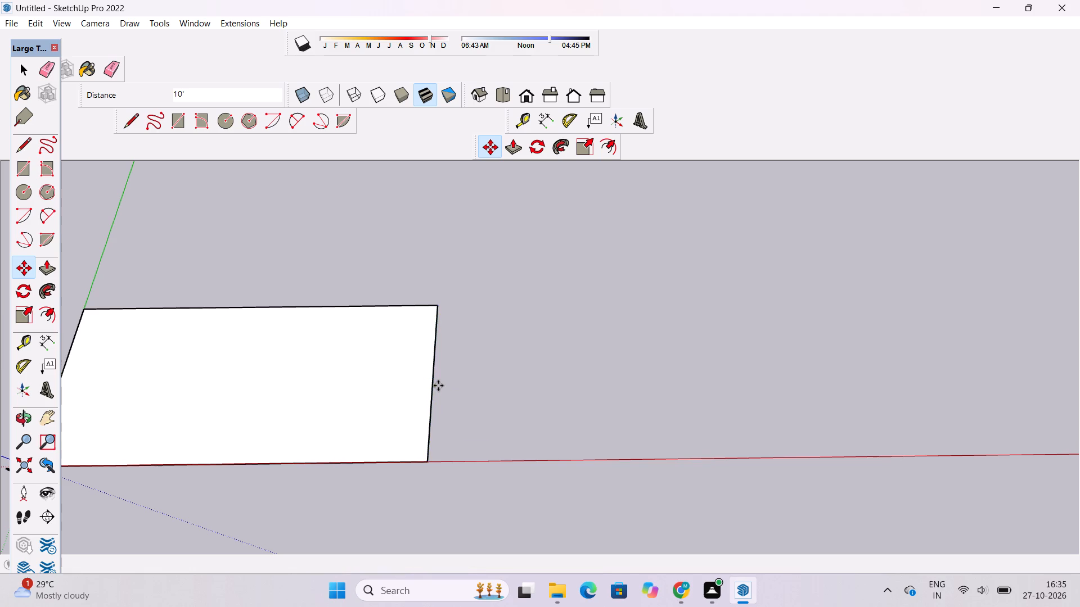
Move the same far short edge another 10' outward along the red axis.
scroll(559, 409, down, 4)
scroll(370, 402, up, 3)
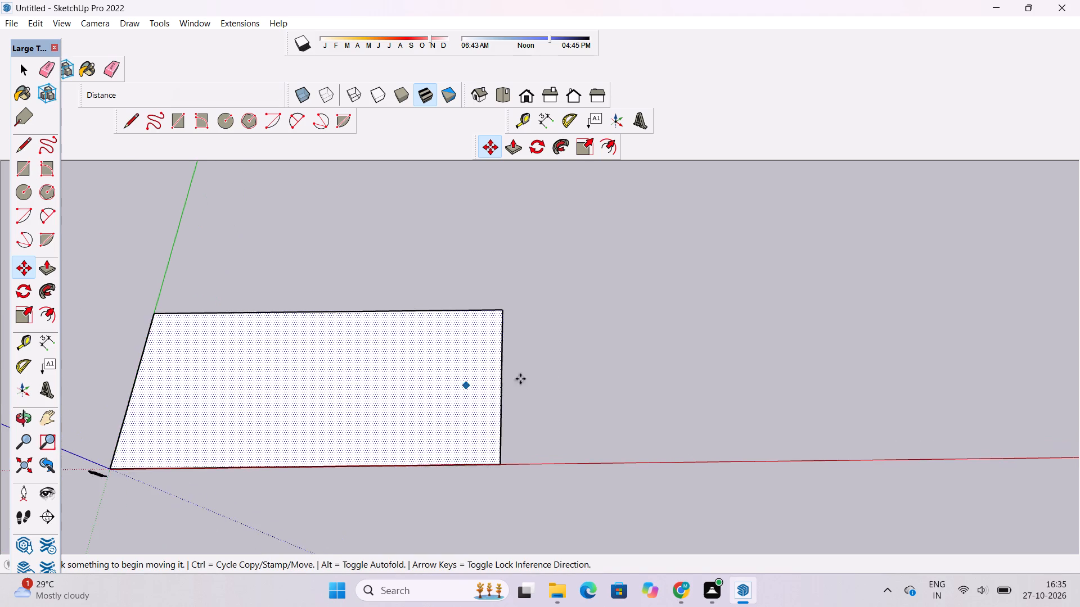
scroll(538, 401, down, 2)
scroll(669, 380, up, 5)
scroll(454, 387, up, 4)
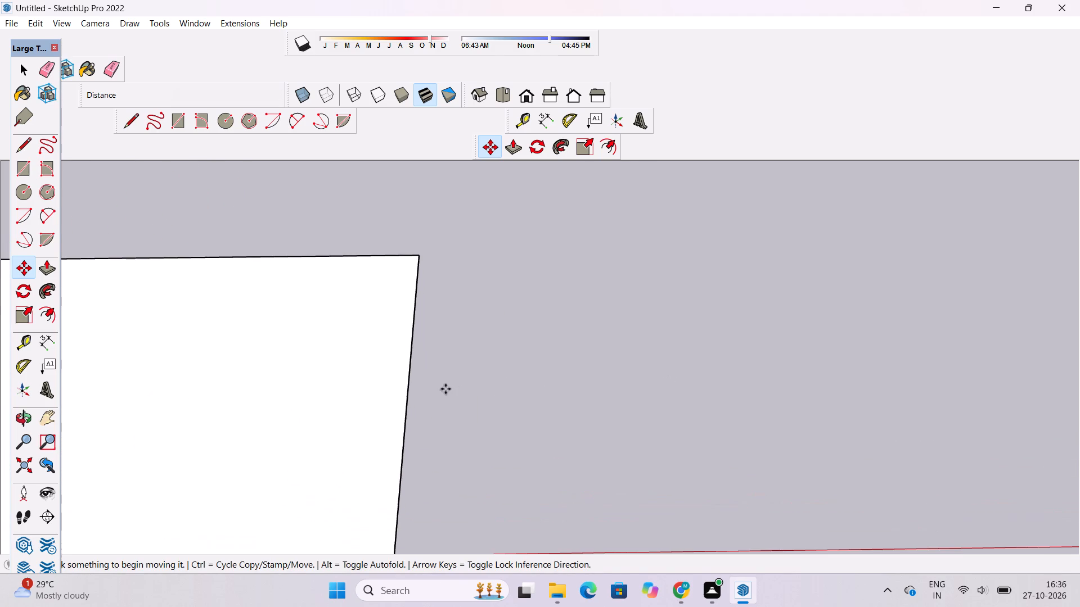
click(408, 388)
scroll(478, 387, down, 3)
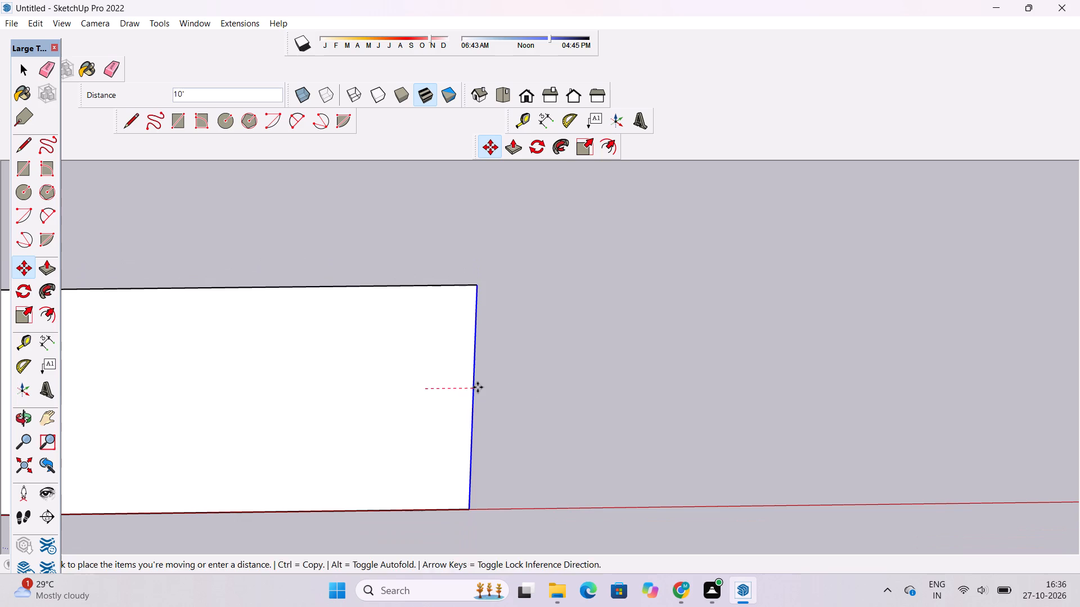
click(478, 387)
Move the rectangle's long edge opposite the red axis farther outward along the green axis.
scroll(580, 432, down, 7)
scroll(481, 374, down, 2)
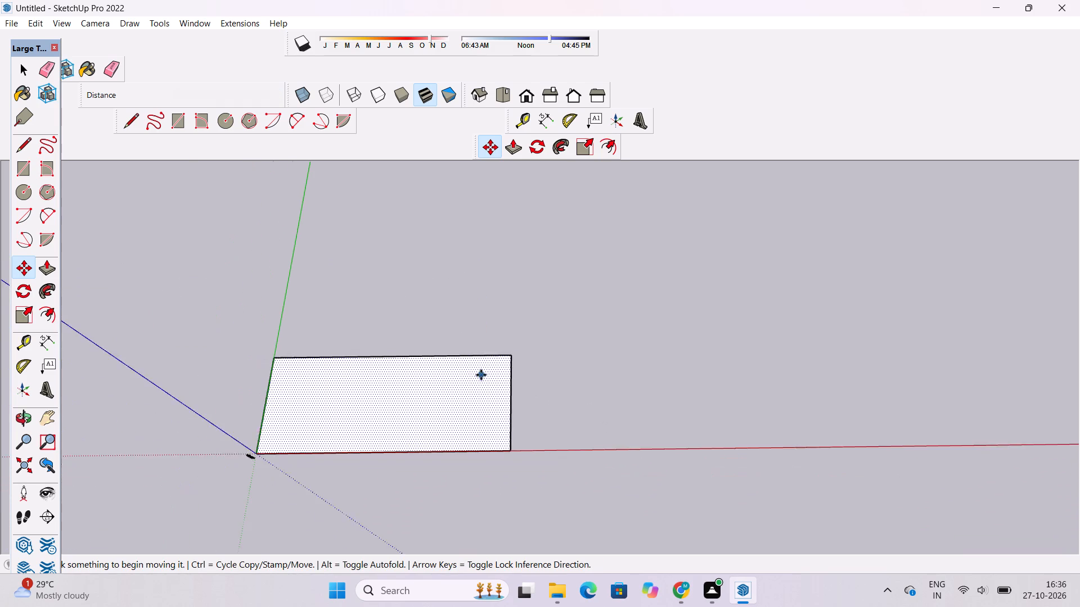
scroll(481, 375, down, 2)
scroll(496, 390, up, 1)
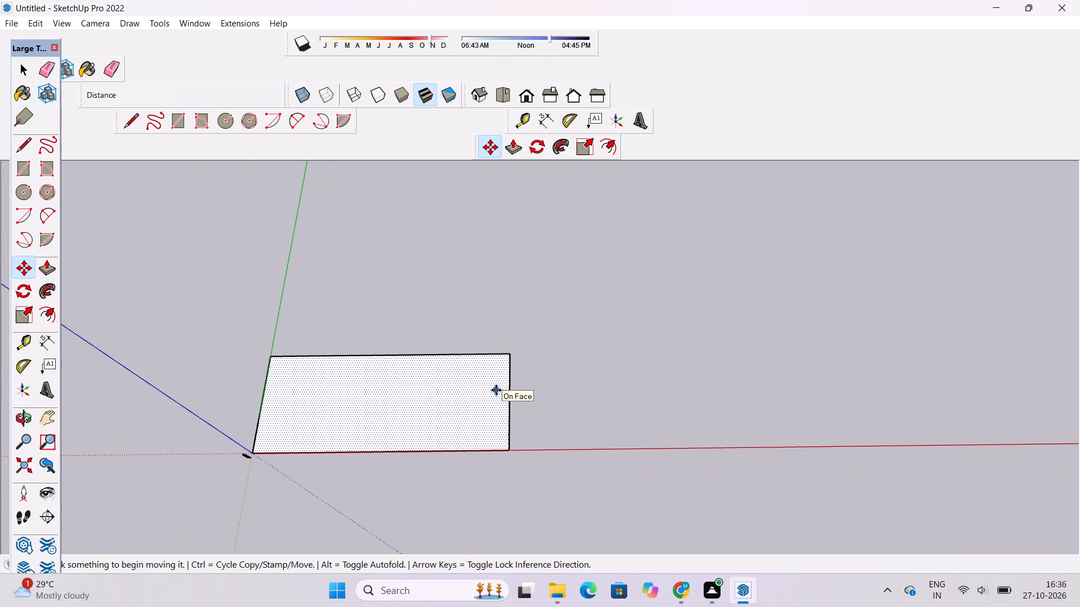
scroll(330, 355, down, 3)
scroll(439, 369, up, 5)
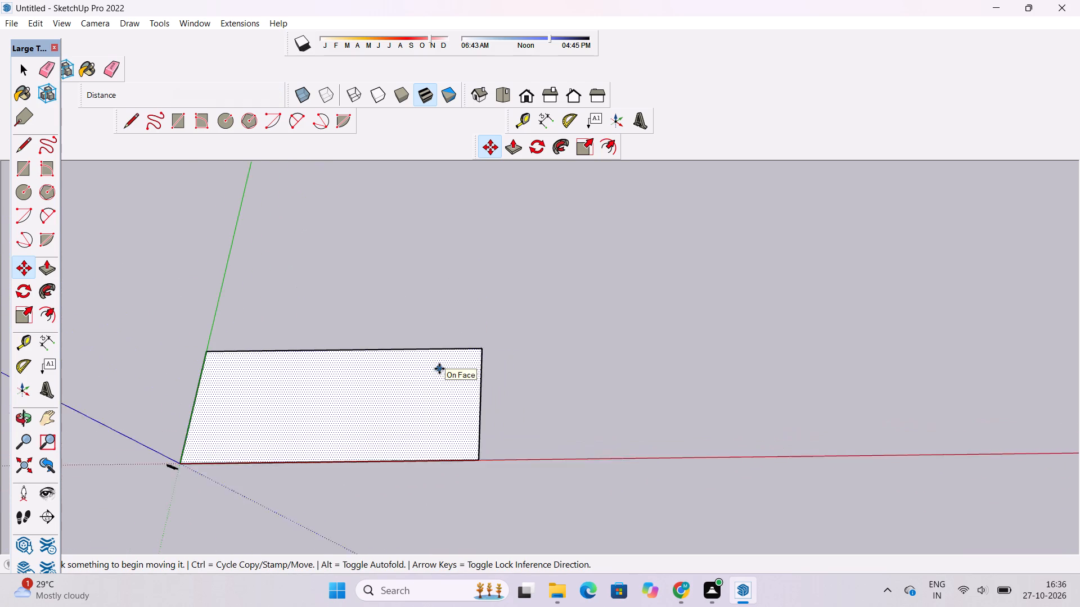
scroll(262, 379, down, 3)
scroll(314, 345, up, 3)
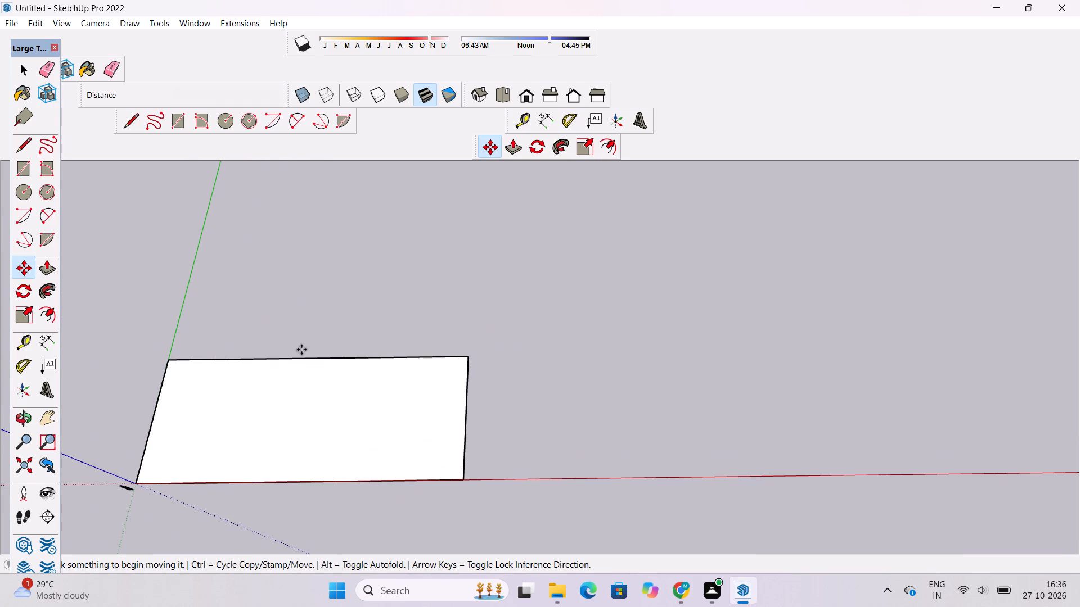
click(318, 360)
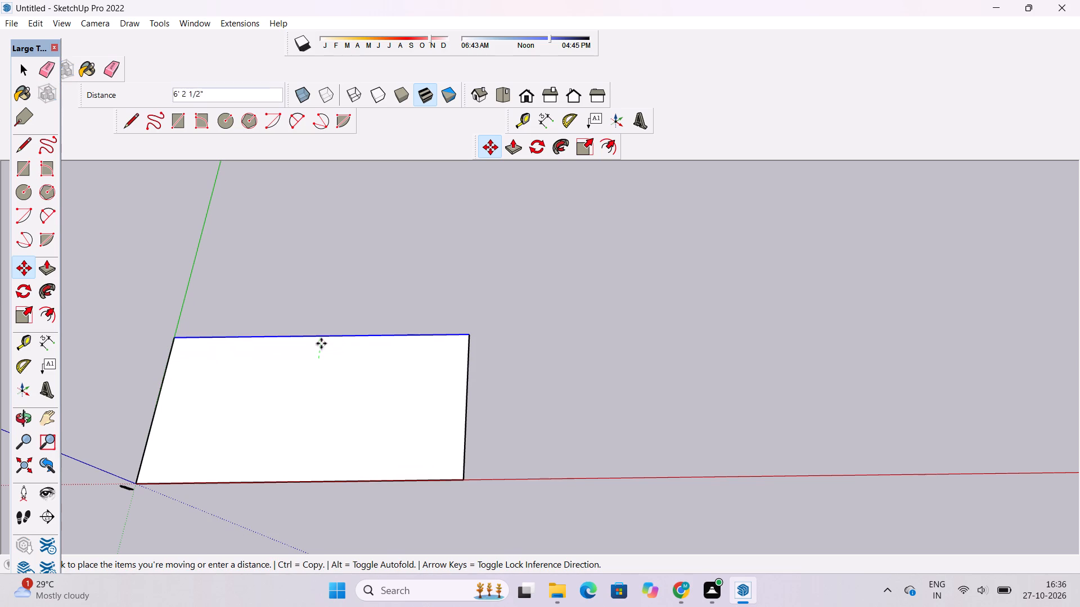
click(322, 339)
Copy the whole rectangle from its origin corner about 330' along the red axis and clear the selection.
scroll(259, 352, down, 5)
scroll(290, 362, up, 2)
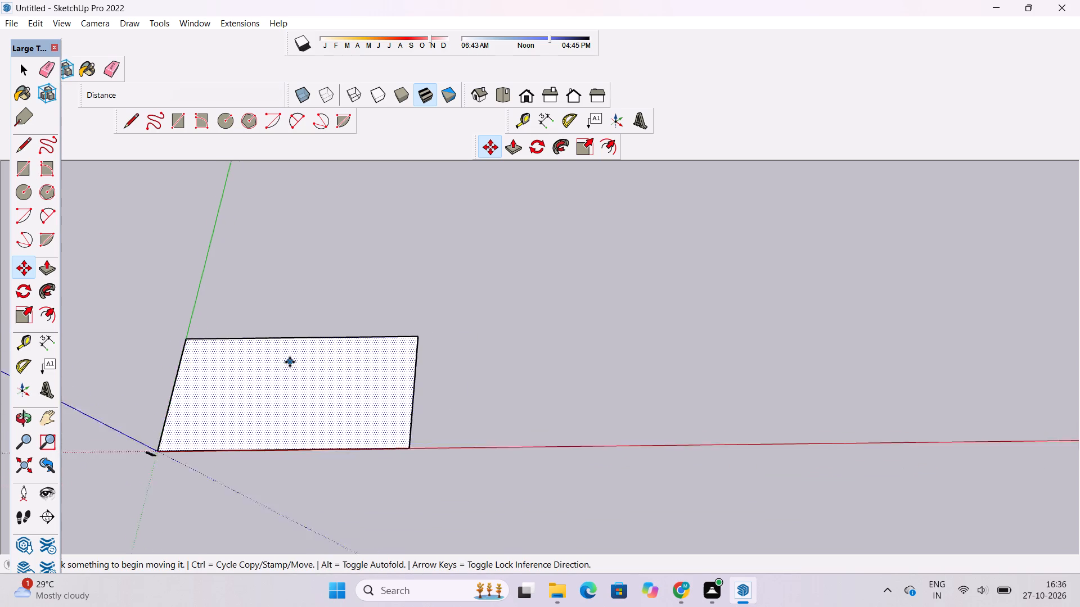
scroll(290, 362, up, 2)
key(space)
triple_click(299, 412)
click(299, 413)
key(m)
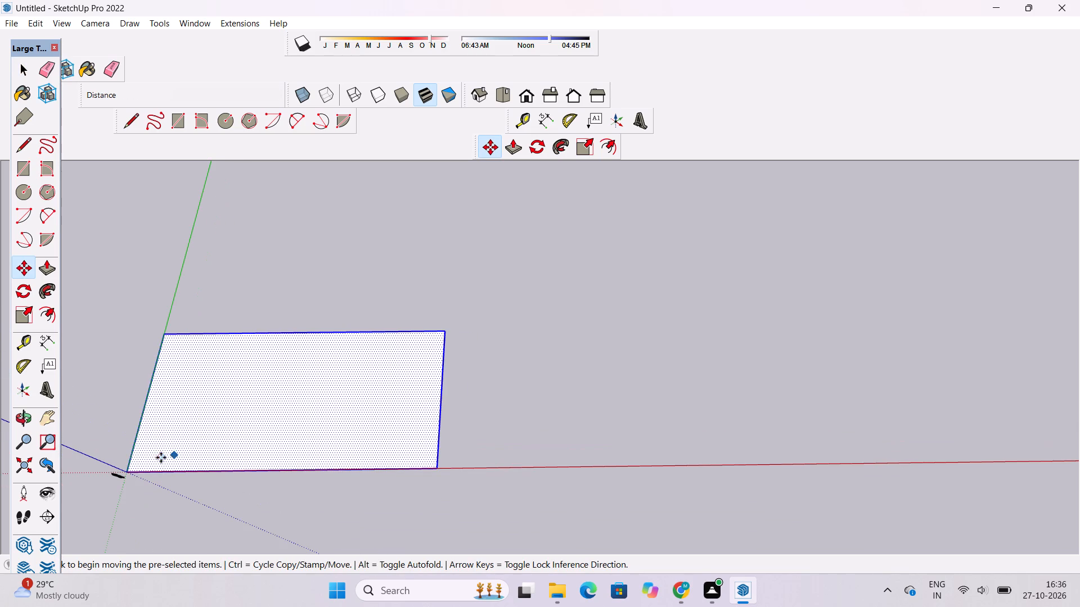
click(128, 473)
scroll(142, 468, down, 6)
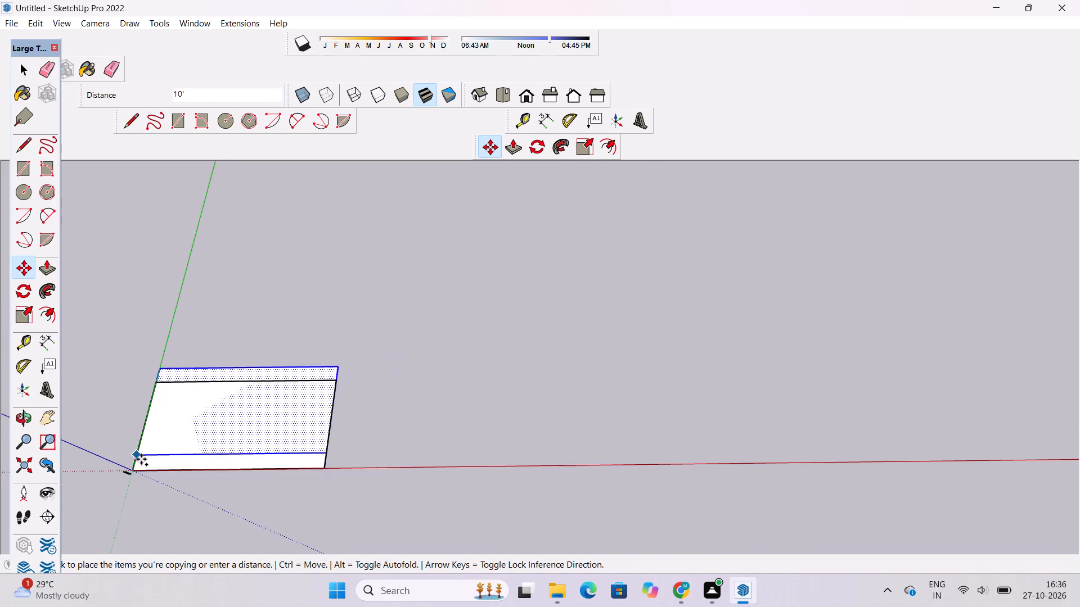
scroll(141, 459, down, 4)
click(516, 456)
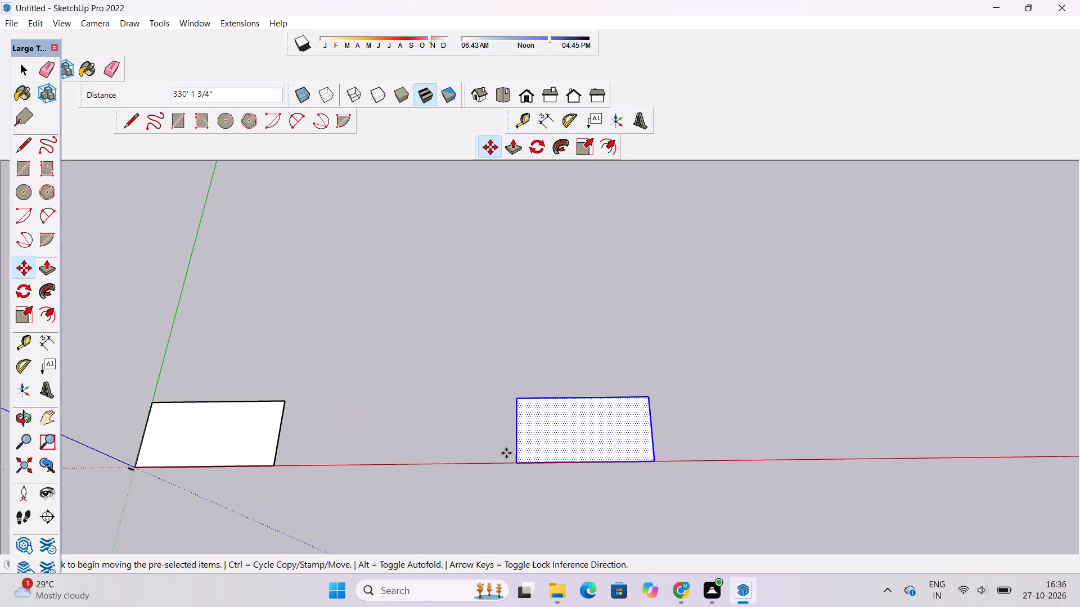
key(space)
double_click(412, 400)
Push/Pull the rectangle face at the origin upward by 1' to form a slab.
key(o)
scroll(341, 516, up, 4)
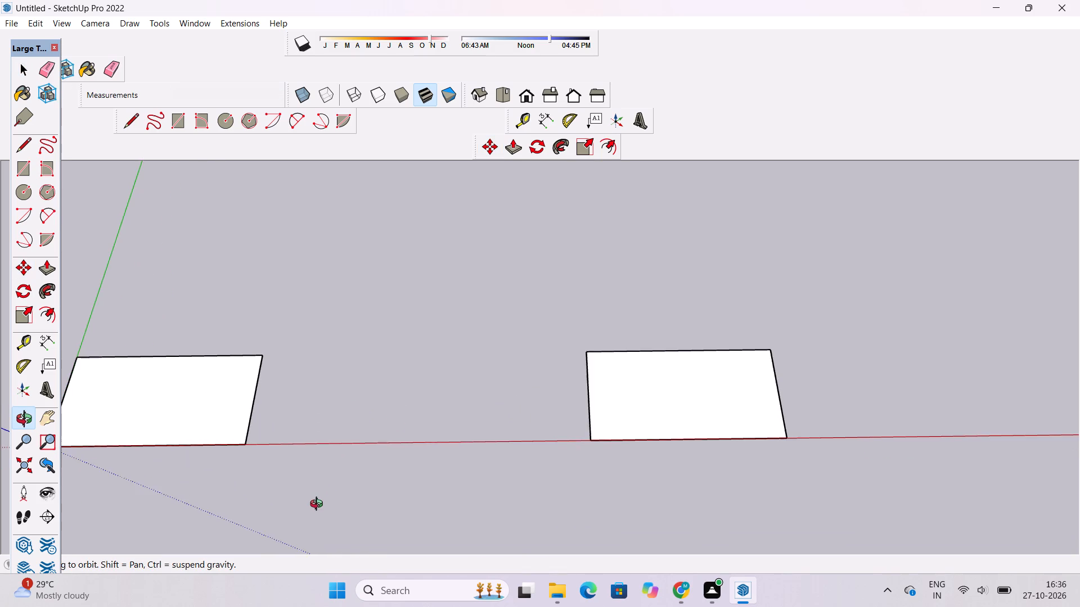
shift+drag(306, 501, 429, 504)
shift+scroll(411, 474, down, 3)
scroll(406, 472, down, 2)
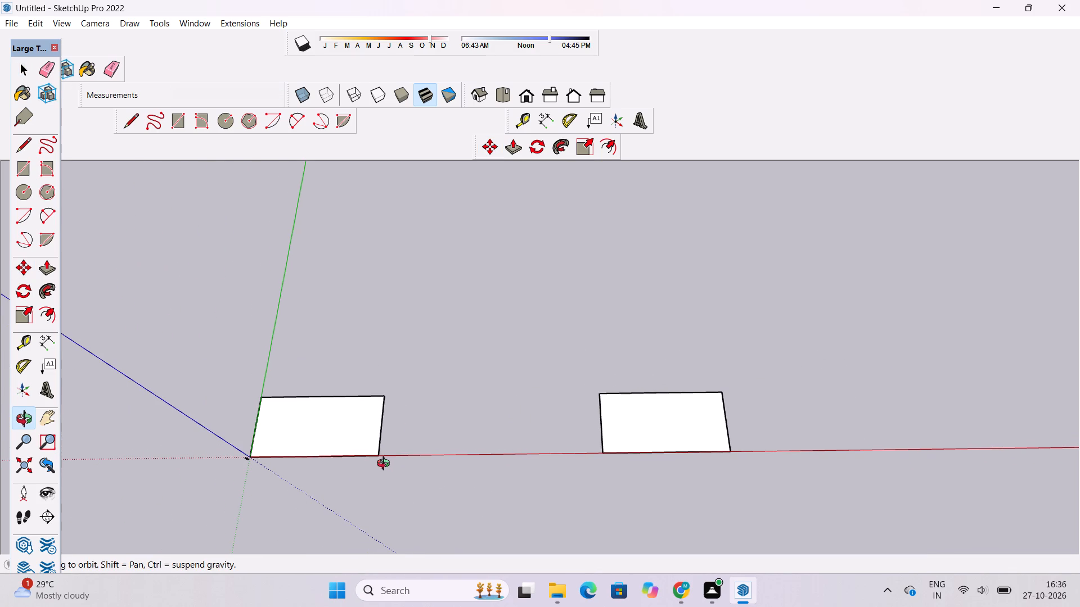
shift+drag(315, 454, 435, 499)
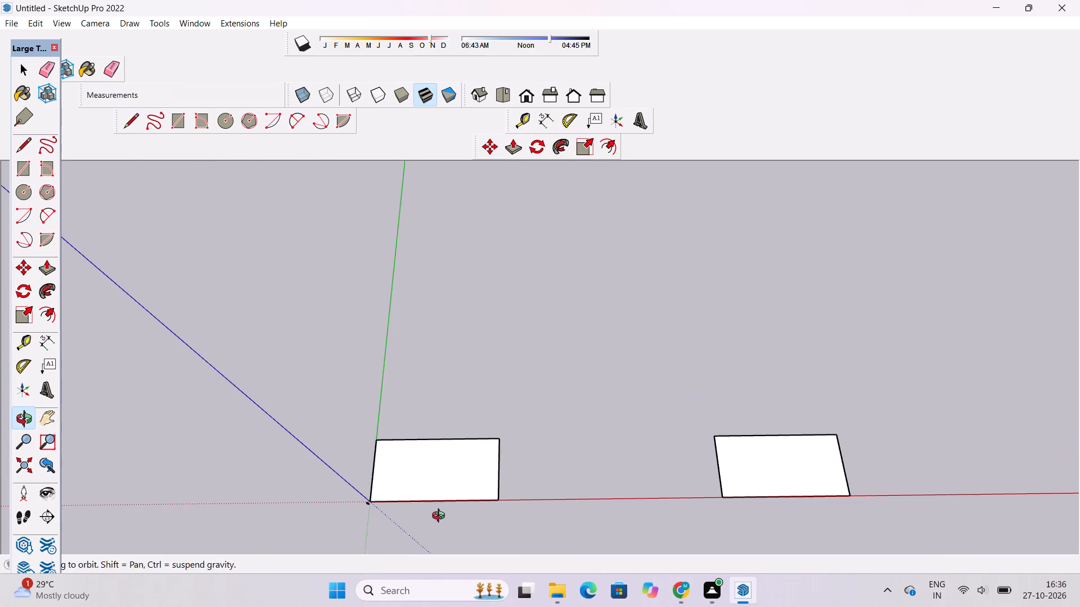
scroll(441, 517, up, 1)
scroll(417, 460, down, 4)
scroll(448, 520, up, 15)
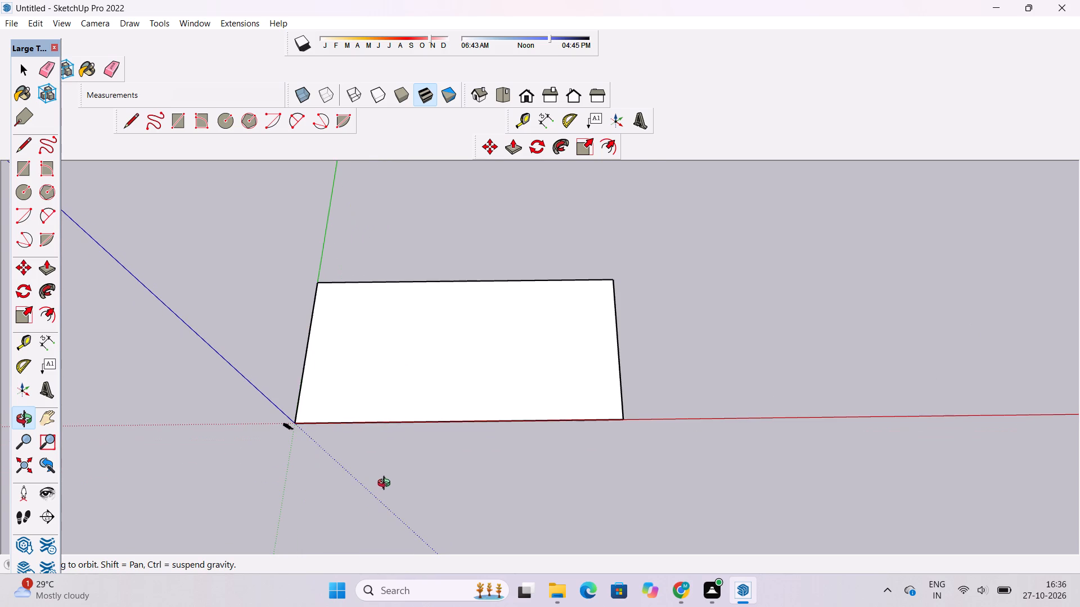
shift+drag(433, 465, 381, 474)
shift+drag(381, 474, 344, 461)
key(p)
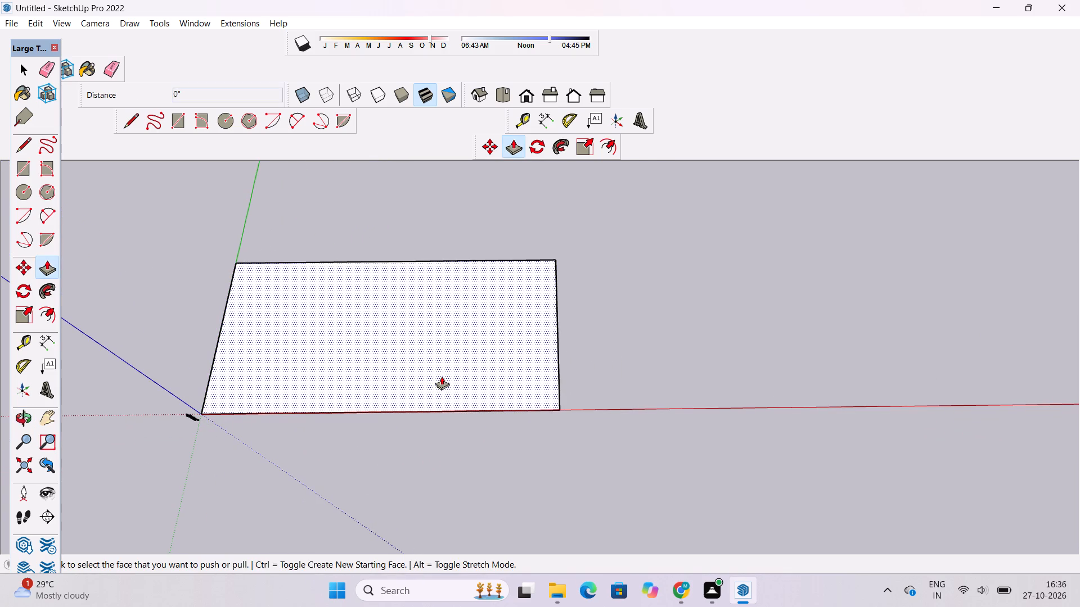
click(439, 380)
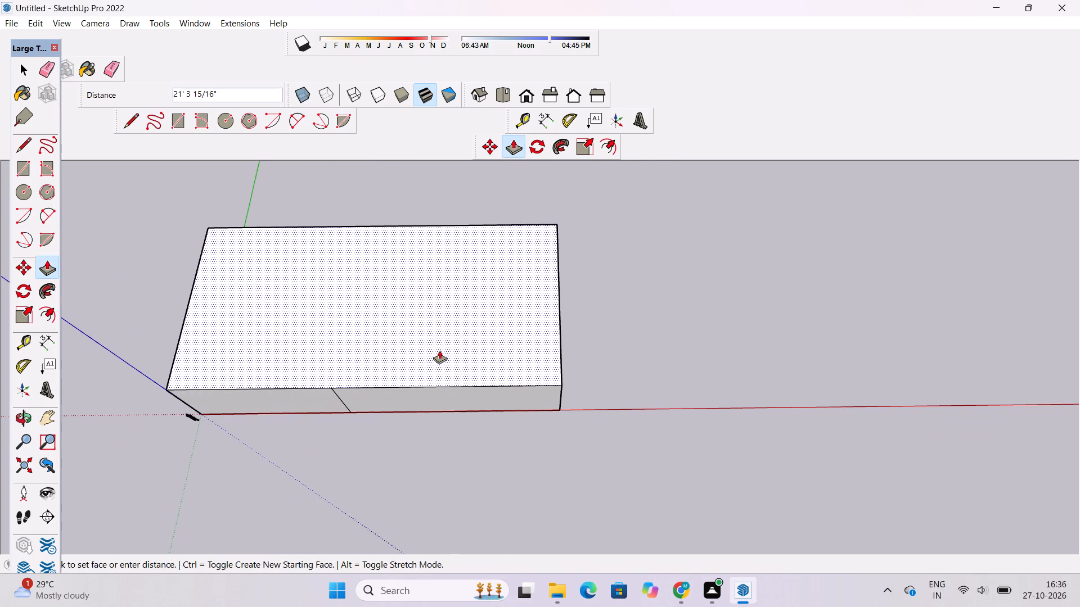
text(1')
key(Return)
Erase the short vertical edge dividing the slab's long side face along the red axis.
key(o)
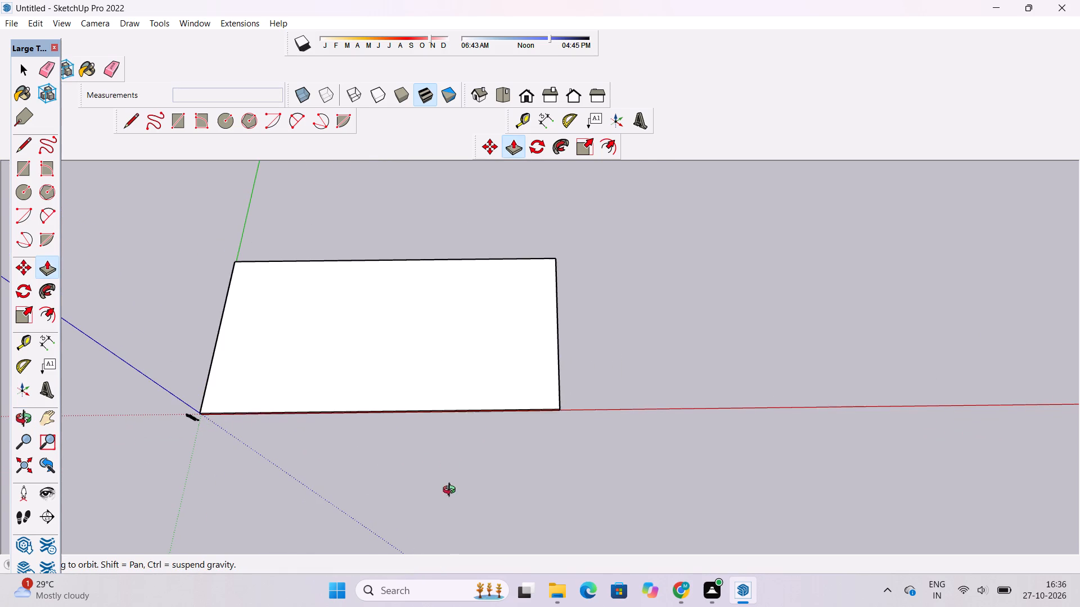
drag(452, 496, 493, 297)
scroll(409, 437, up, 5)
scroll(417, 428, down, 1)
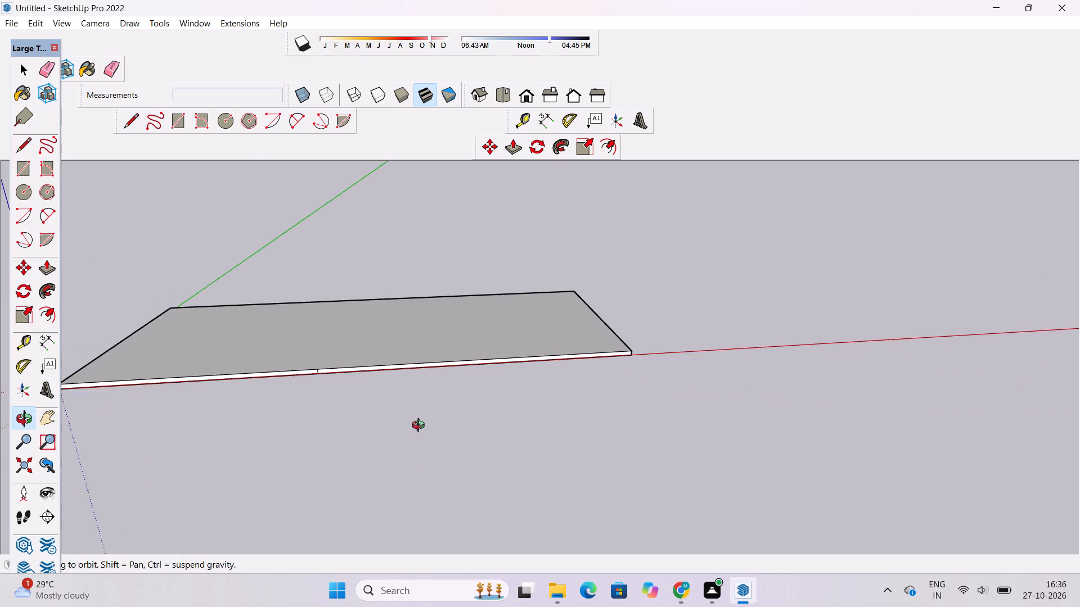
scroll(421, 427, down, 1)
drag(437, 420, 415, 468)
scroll(339, 418, up, 1)
drag(340, 413, 339, 466)
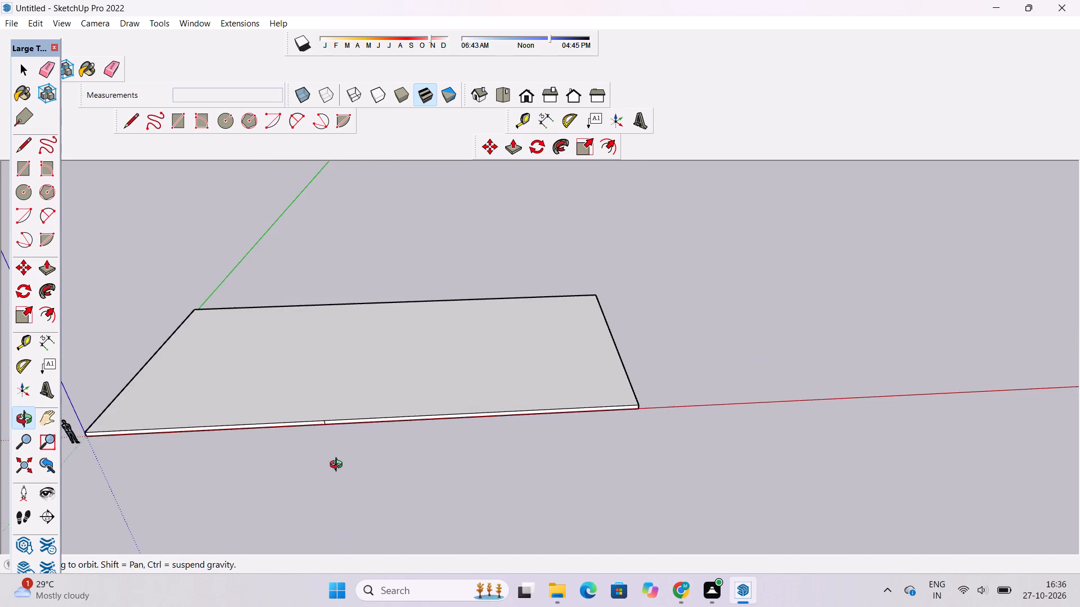
scroll(339, 428, up, 15)
key(e)
scroll(296, 405, up, 5)
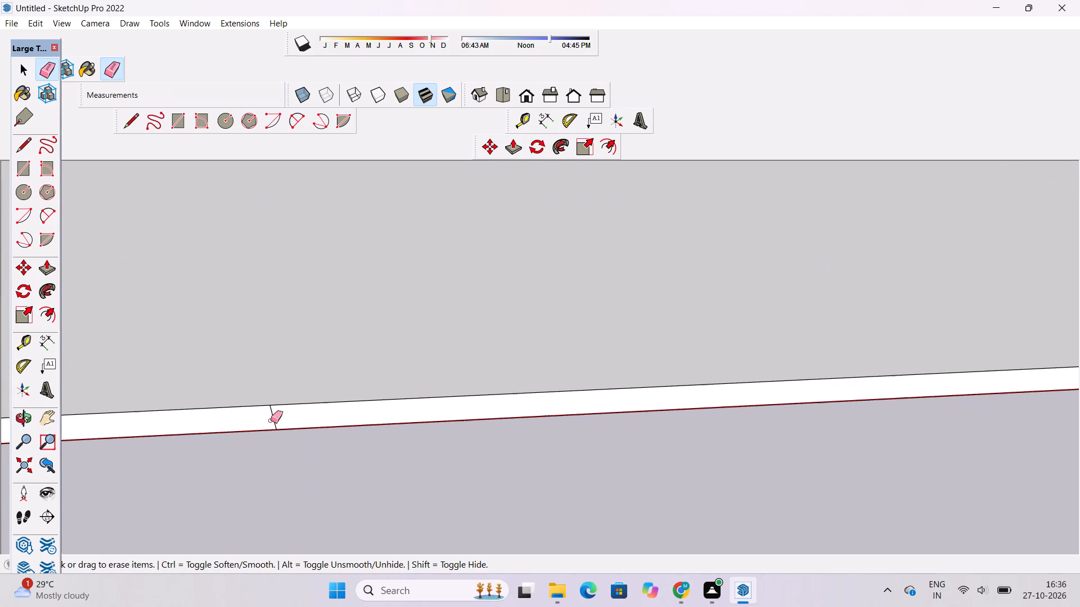
click(274, 416)
scroll(315, 509, down, 11)
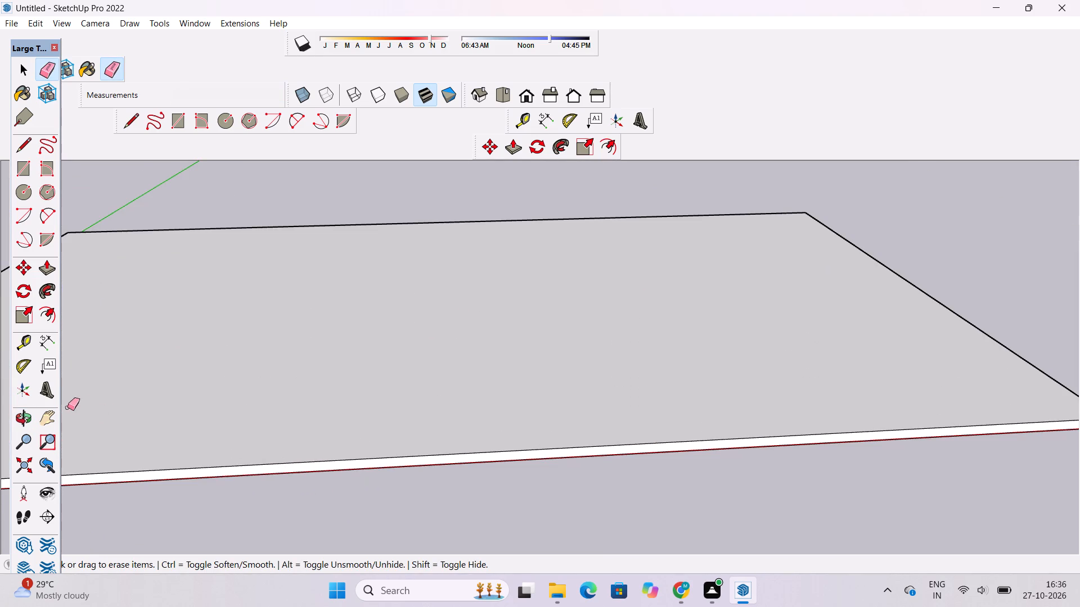
Orbit and zoom around the slab to examine its top face and thin side faces.
click(28, 422)
scroll(265, 418, down, 5)
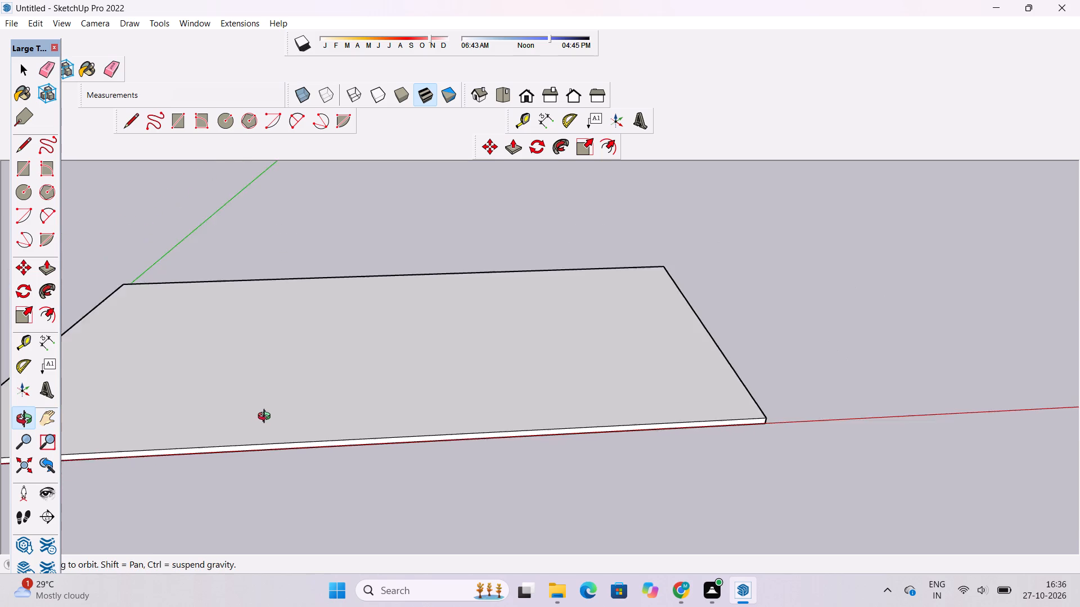
scroll(267, 418, down, 6)
drag(457, 411, 446, 443)
drag(445, 444, 431, 452)
drag(381, 431, 373, 473)
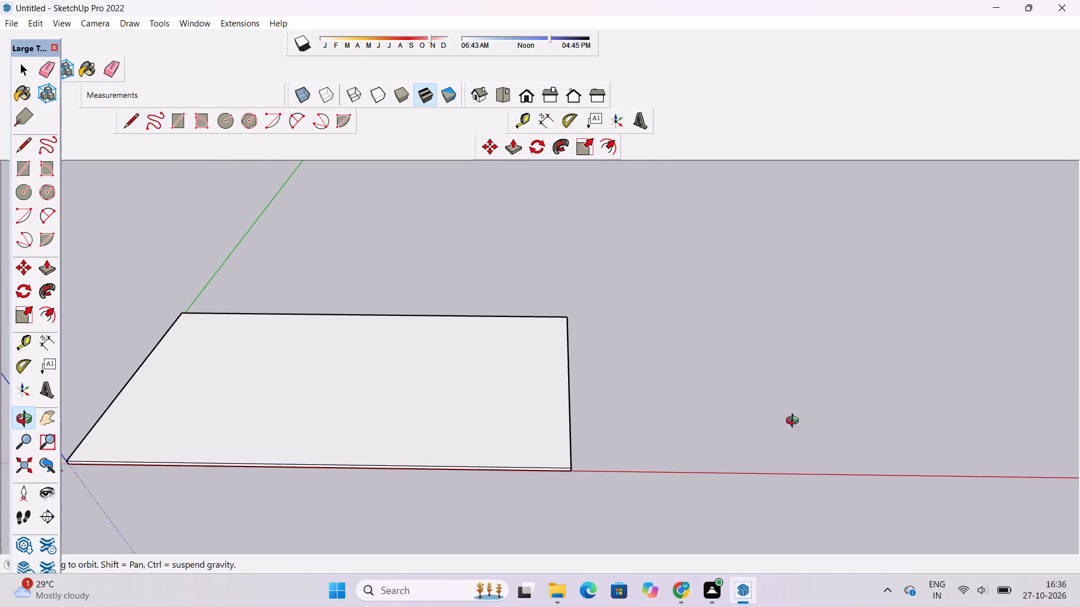
drag(764, 409, 828, 388)
drag(546, 386, 487, 440)
scroll(499, 420, down, 5)
shift+drag(487, 461, 538, 398)
drag(556, 396, 509, 447)
scroll(527, 397, up, 3)
shift+drag(520, 396, 488, 494)
drag(487, 497, 534, 379)
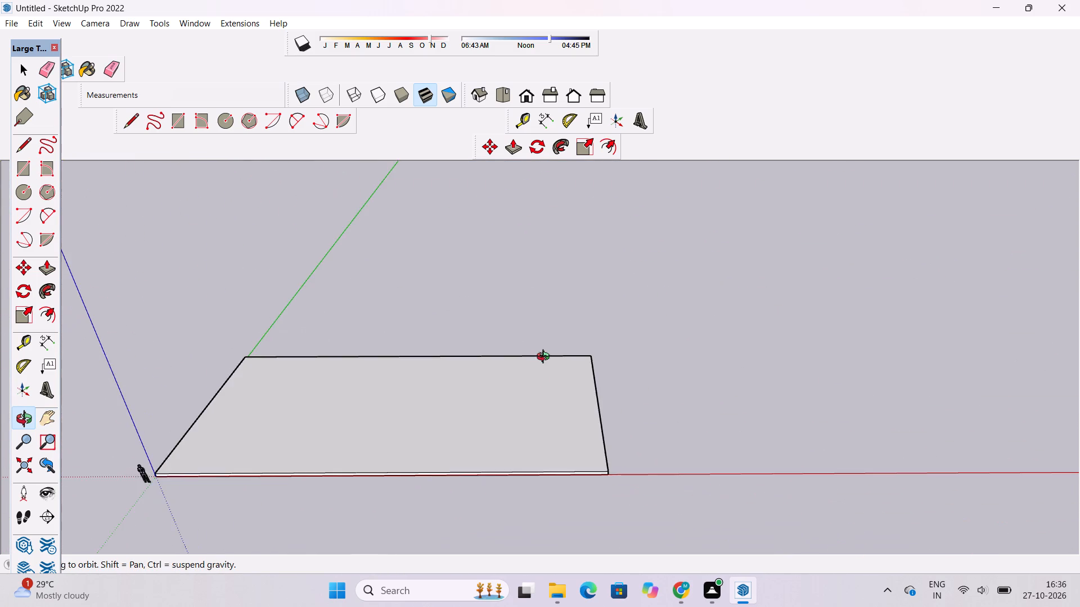
scroll(498, 491, up, 4)
shift+drag(501, 477, 528, 437)
drag(526, 439, 496, 482)
Push/Pull the slab's top face upward by another 1'.
key(p)
scroll(431, 459, down, 1)
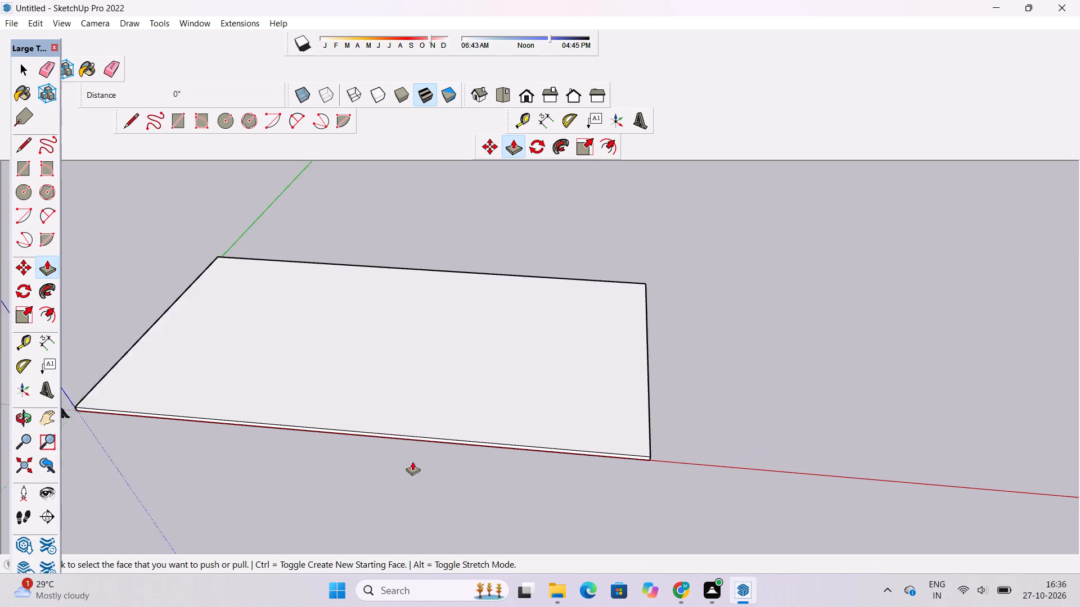
scroll(412, 461, down, 4)
scroll(521, 418, up, 6)
click(526, 423)
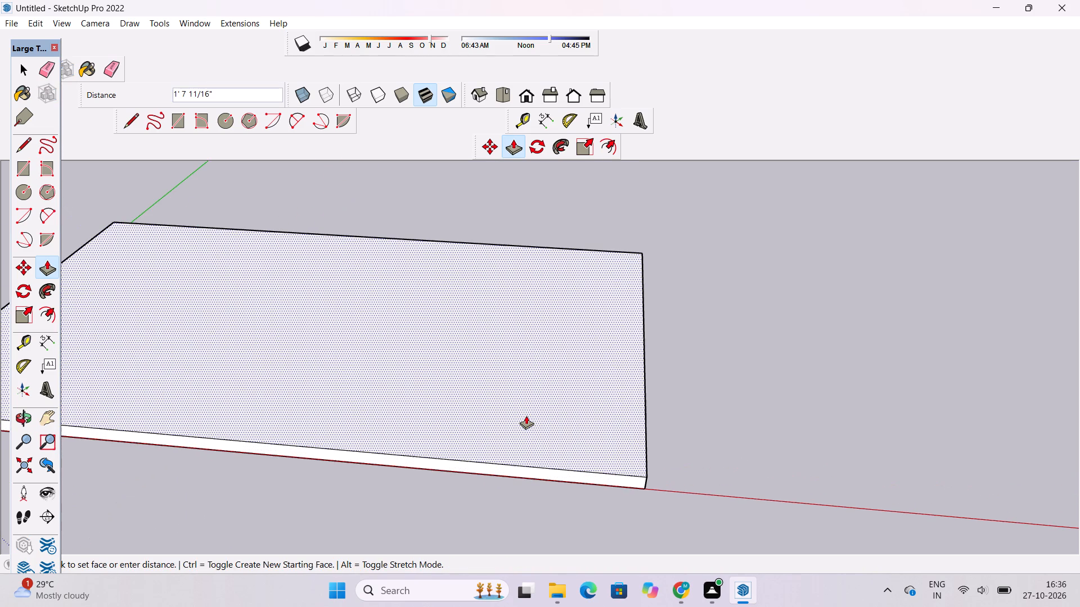
text(1')
key(Return)
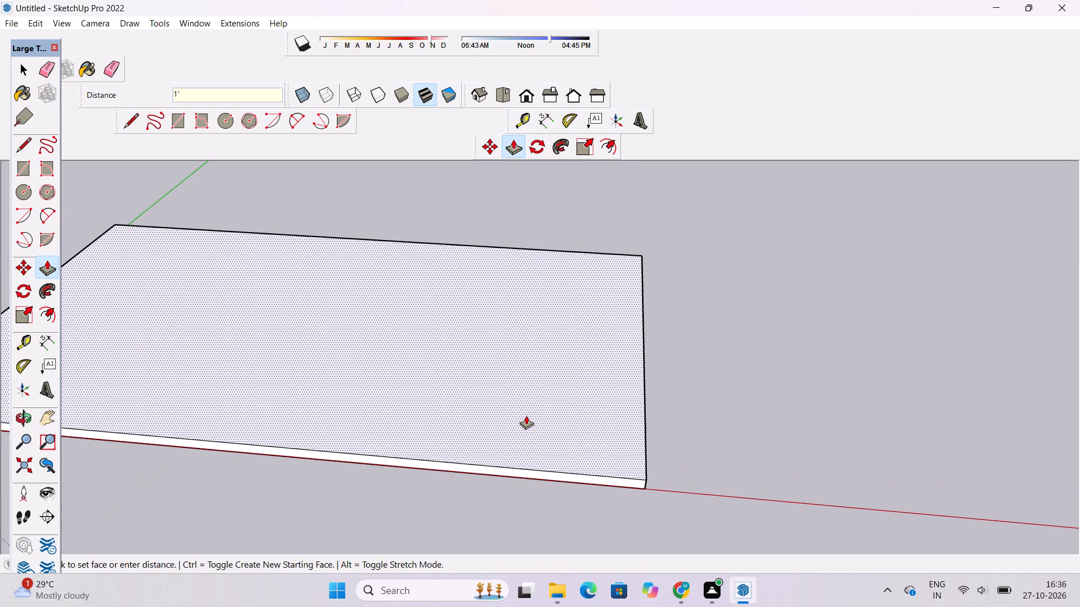
Orbit and zoom around the slab to examine its whole top face and its long side along the red axis.
key(o)
drag(506, 433, 632, 406)
shift+scroll(655, 398, down, 4)
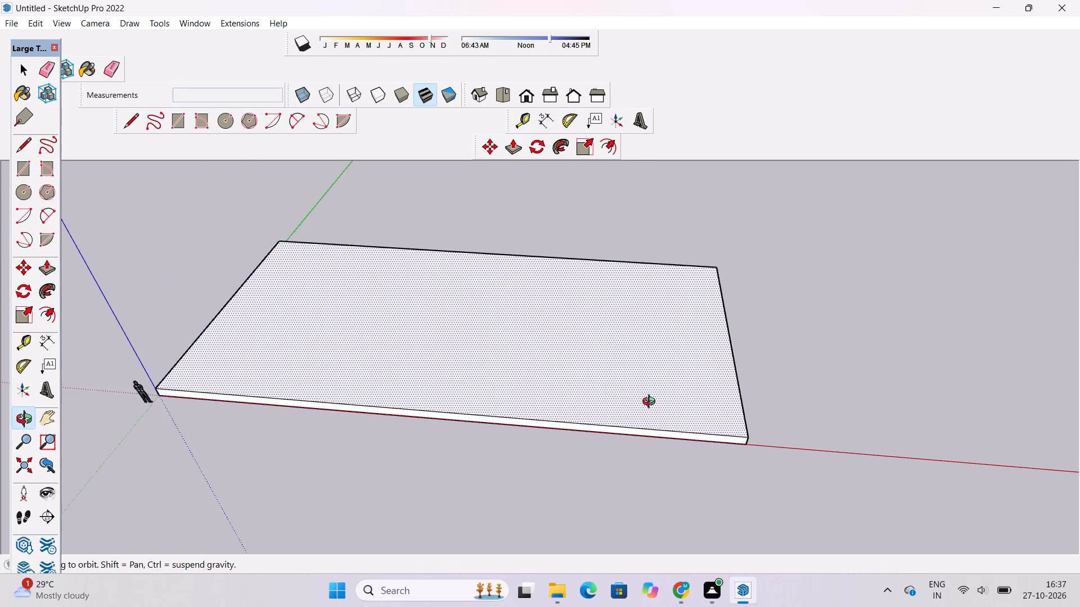
drag(652, 413, 676, 451)
shift+drag(676, 448, 645, 461)
shift+drag(640, 459, 670, 444)
drag(672, 444, 643, 475)
key(space)
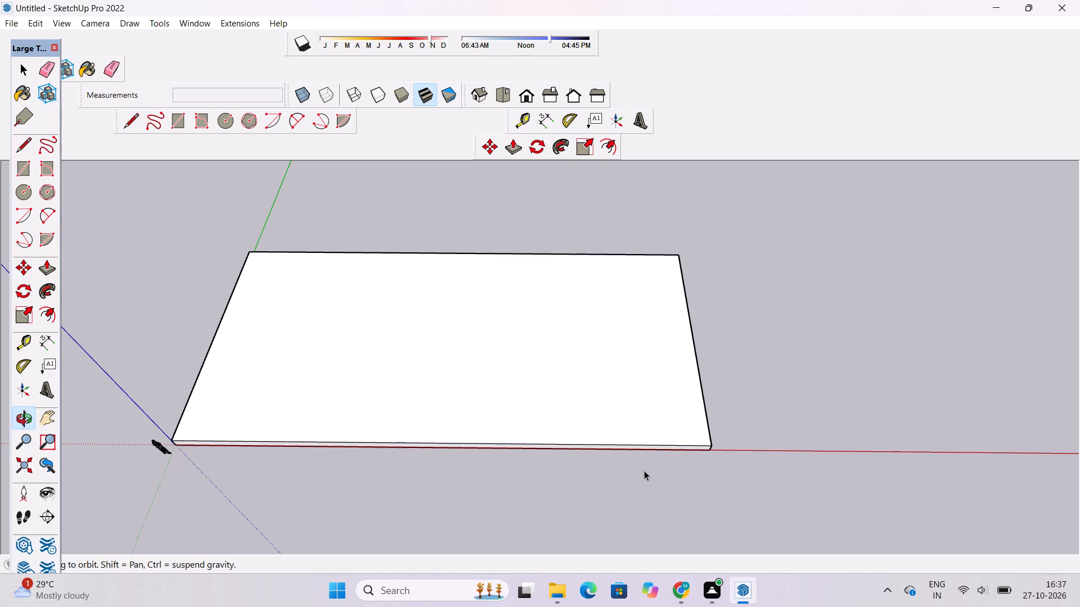
scroll(644, 470, up, 1)
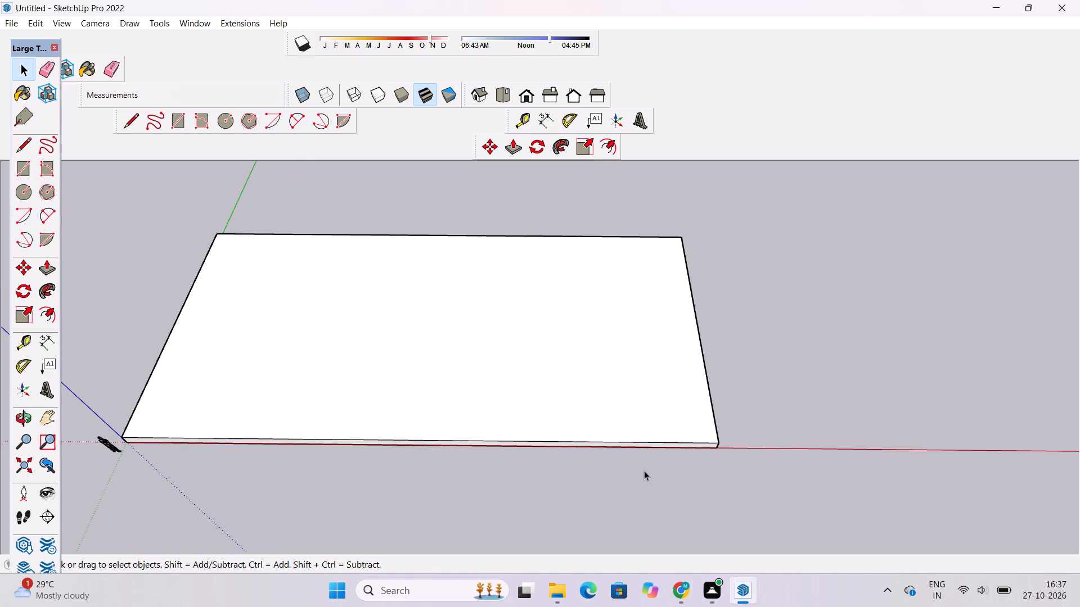
scroll(644, 470, down, 3)
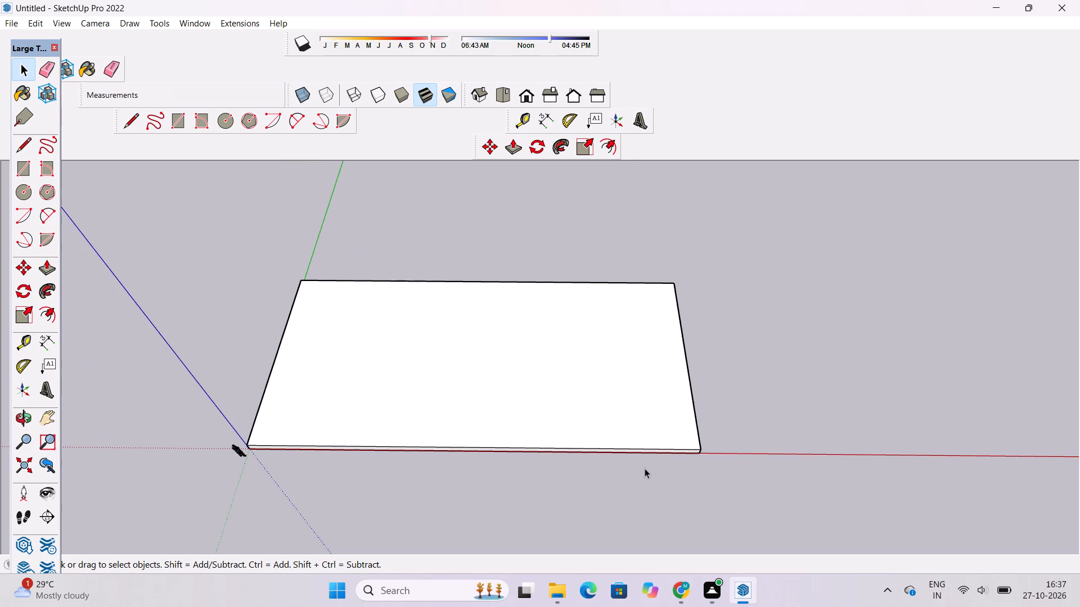
scroll(645, 468, down, 2)
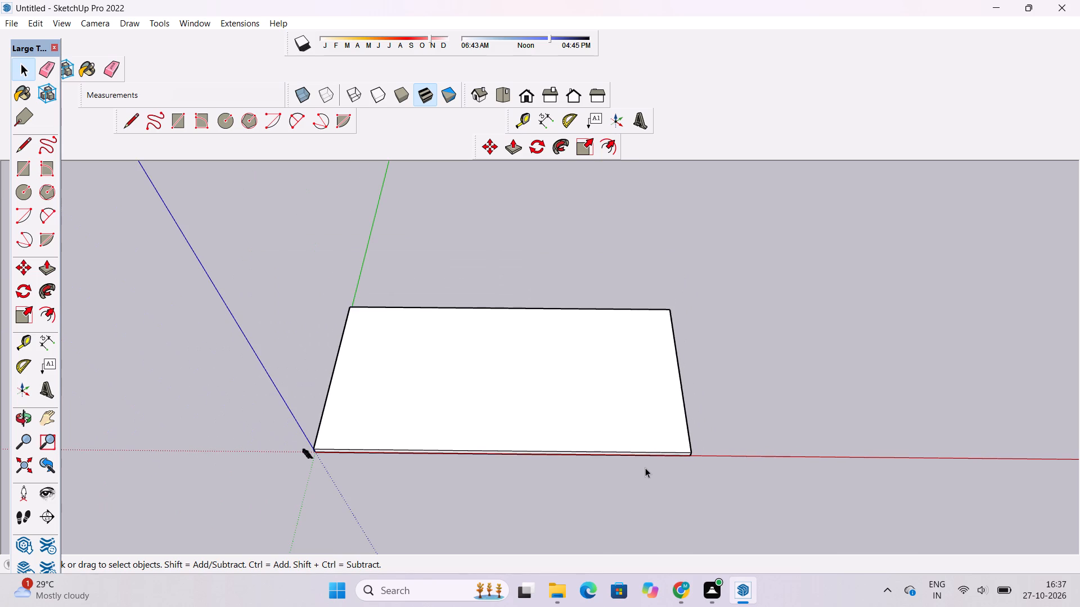
scroll(646, 466, up, 4)
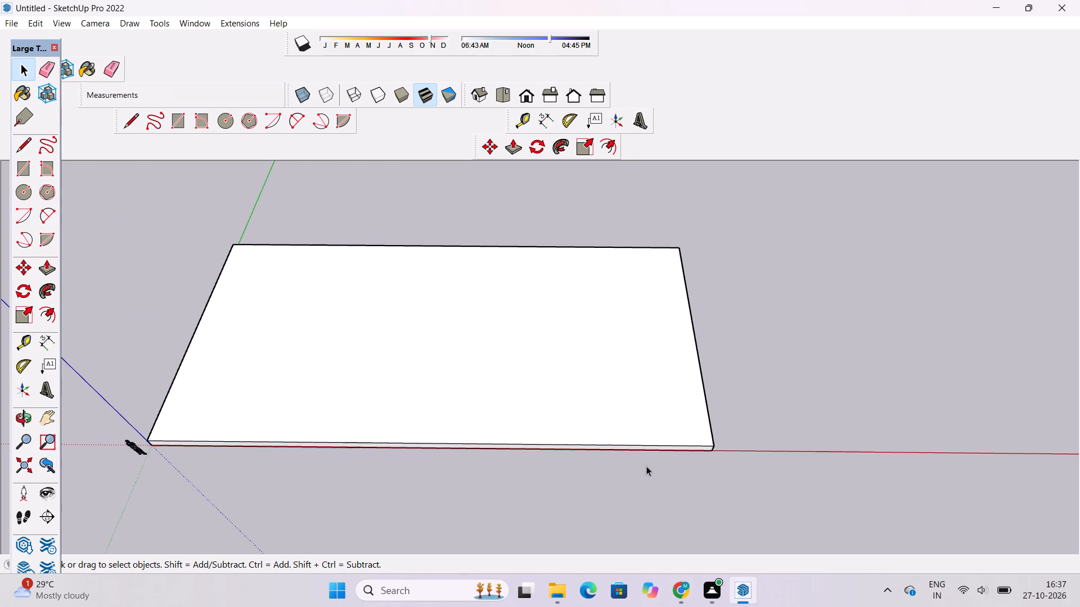
scroll(646, 466, down, 2)
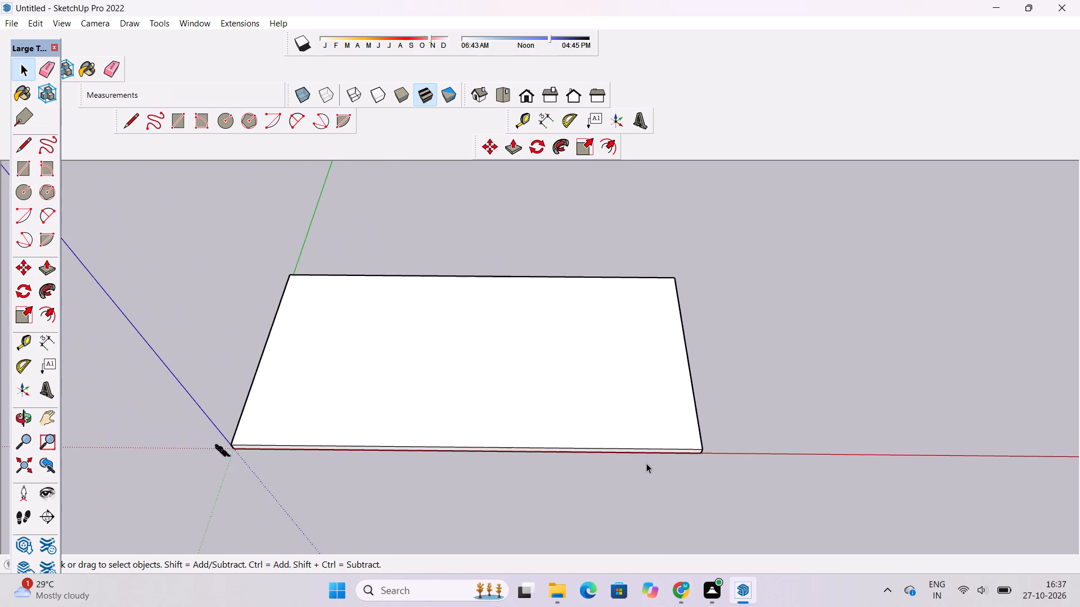
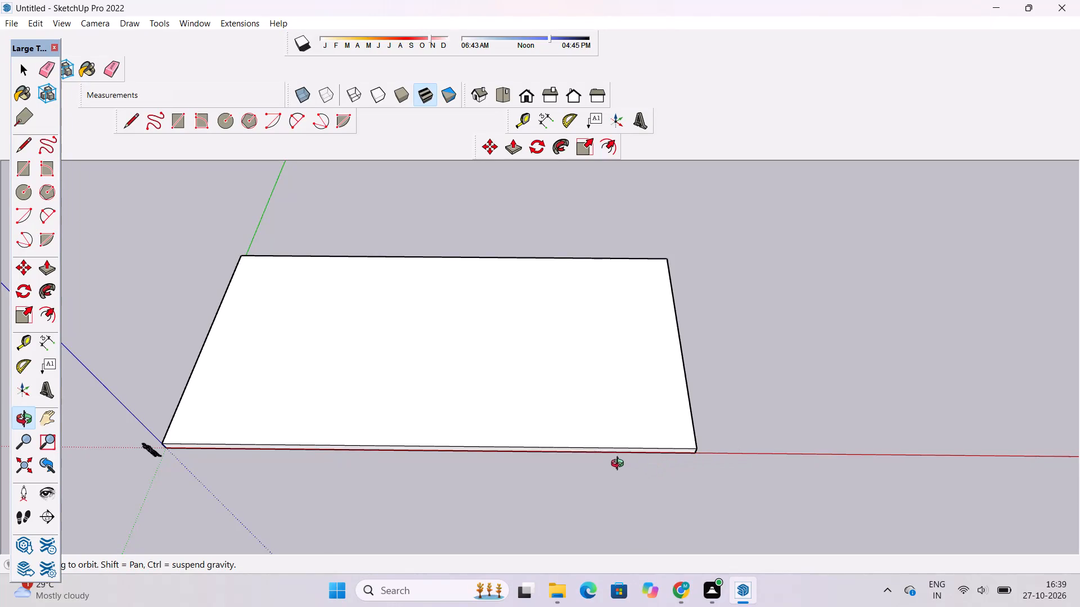
Orbit and zoom around the slab to examine its top face and its long edge along the red axis.
shift+drag(587, 443, 668, 452)
shift+click(668, 452)
scroll(597, 464, down, 5)
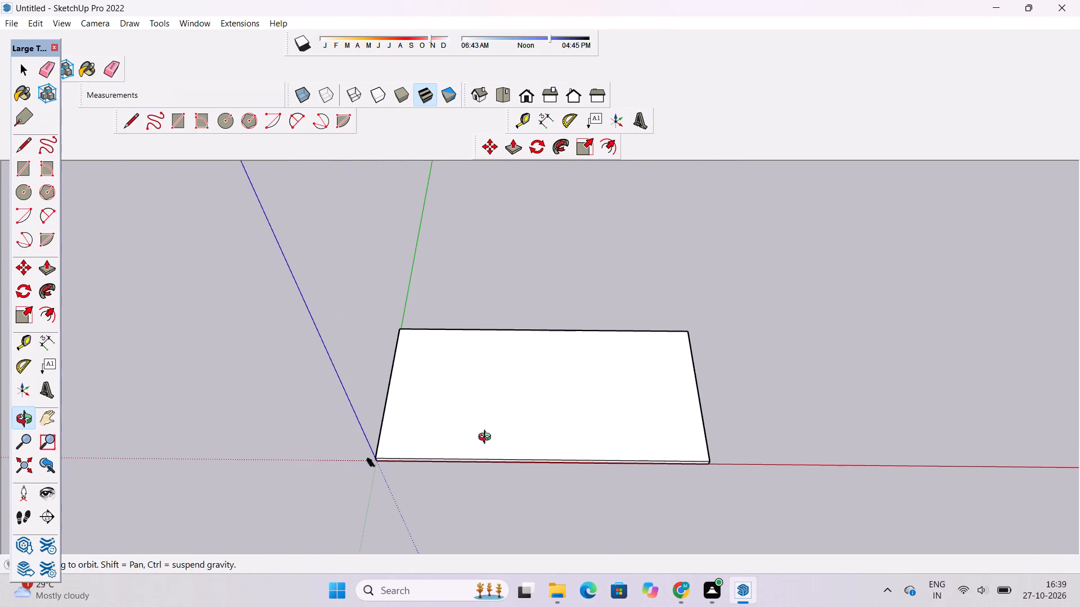
scroll(338, 407, down, 3)
scroll(550, 445, up, 6)
scroll(459, 454, down, 3)
drag(466, 433, 474, 487)
scroll(438, 496, up, 5)
drag(437, 515, 437, 502)
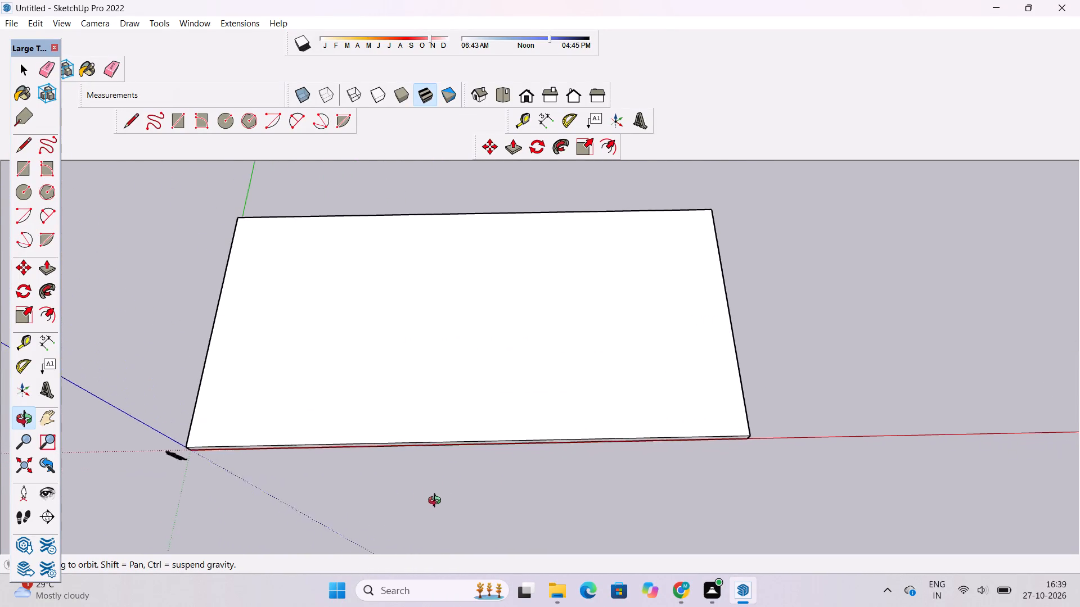
drag(437, 502, 439, 463)
scroll(442, 456, down, 5)
shift+drag(454, 447, 425, 489)
shift+scroll(397, 522, up, 1)
shift+drag(397, 519, 399, 511)
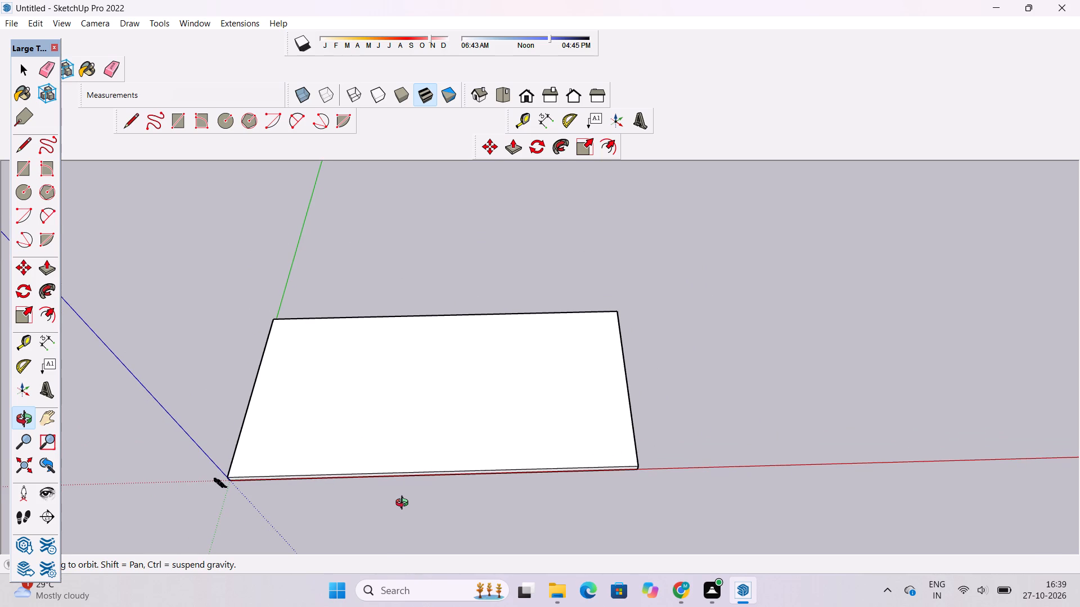
scroll(389, 504, down, 2)
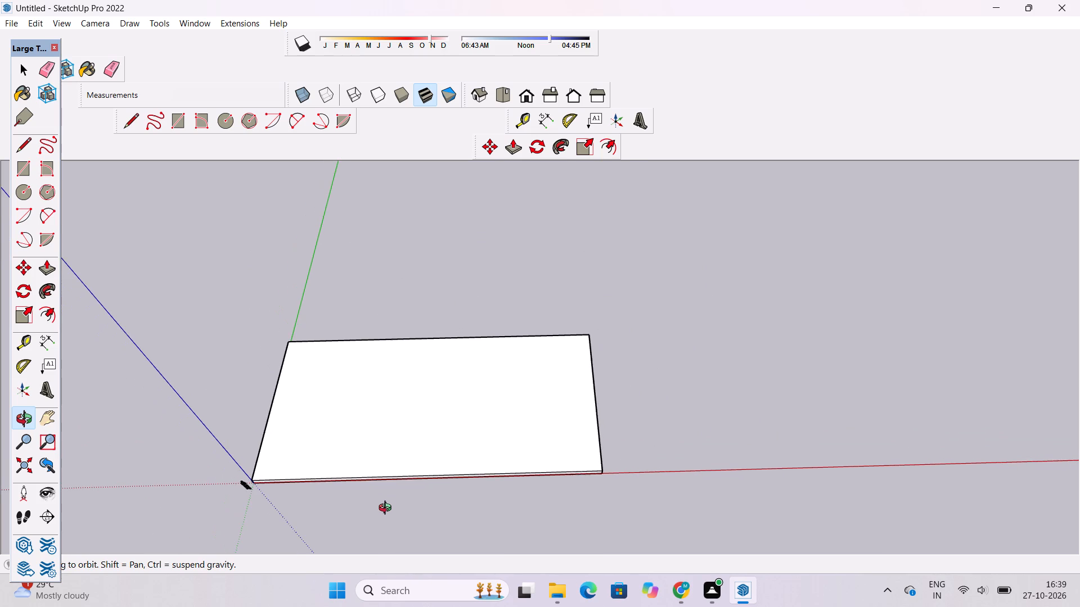
scroll(388, 509, up, 3)
drag(402, 487, 404, 501)
drag(403, 502, 379, 492)
drag(342, 459, 338, 478)
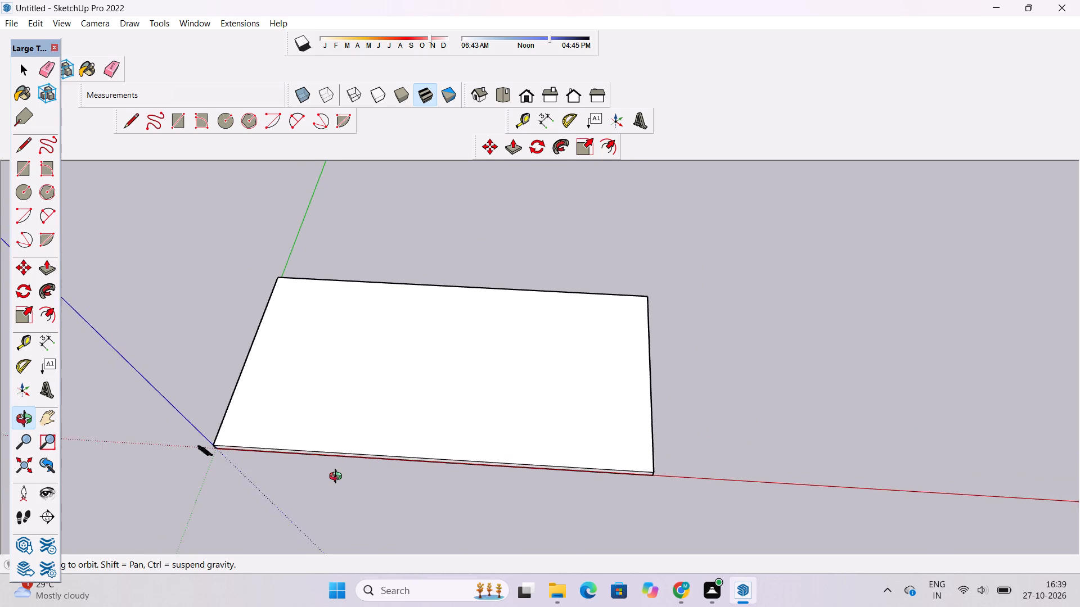
drag(338, 478, 352, 497)
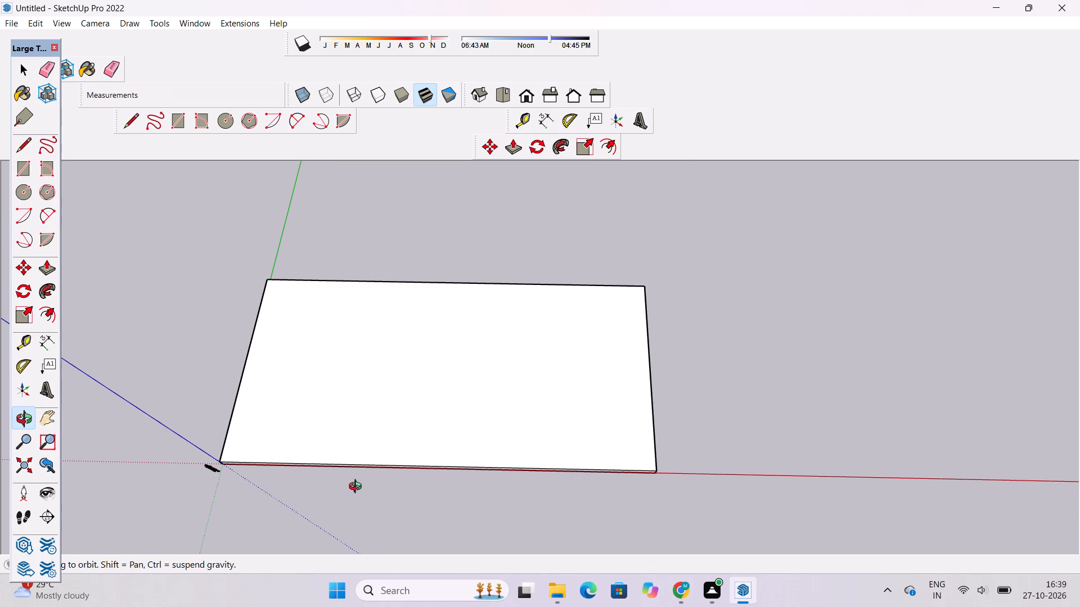
scroll(358, 488, down, 1)
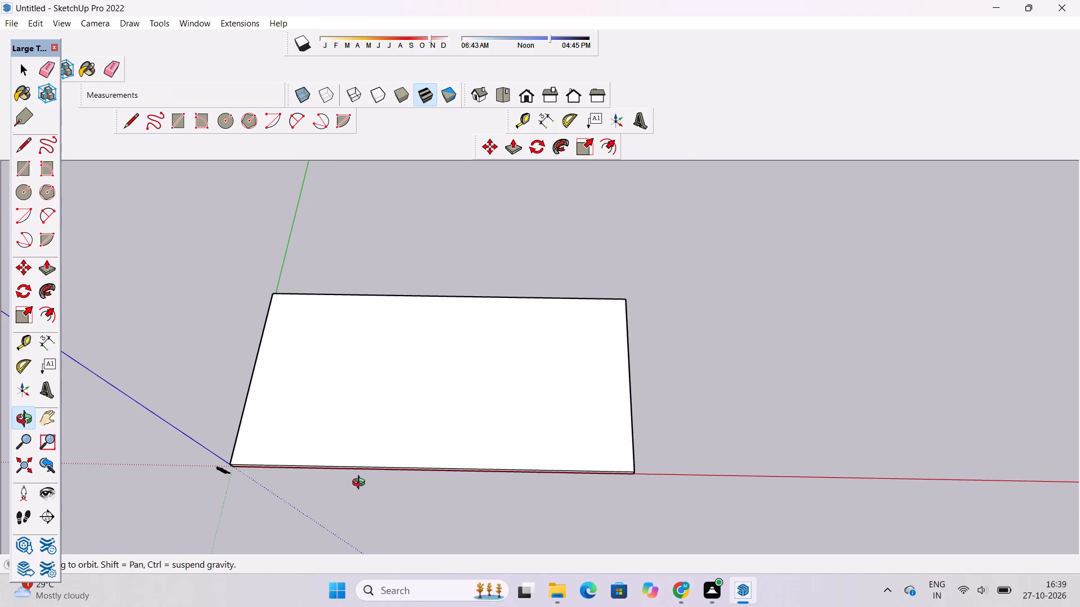
shift+drag(352, 503, 407, 478)
drag(411, 480, 409, 488)
drag(409, 488, 418, 472)
Place a Tape Measure guide across the slab's top face, parallel to and 55' from the short edge at the origin end.
key(t)
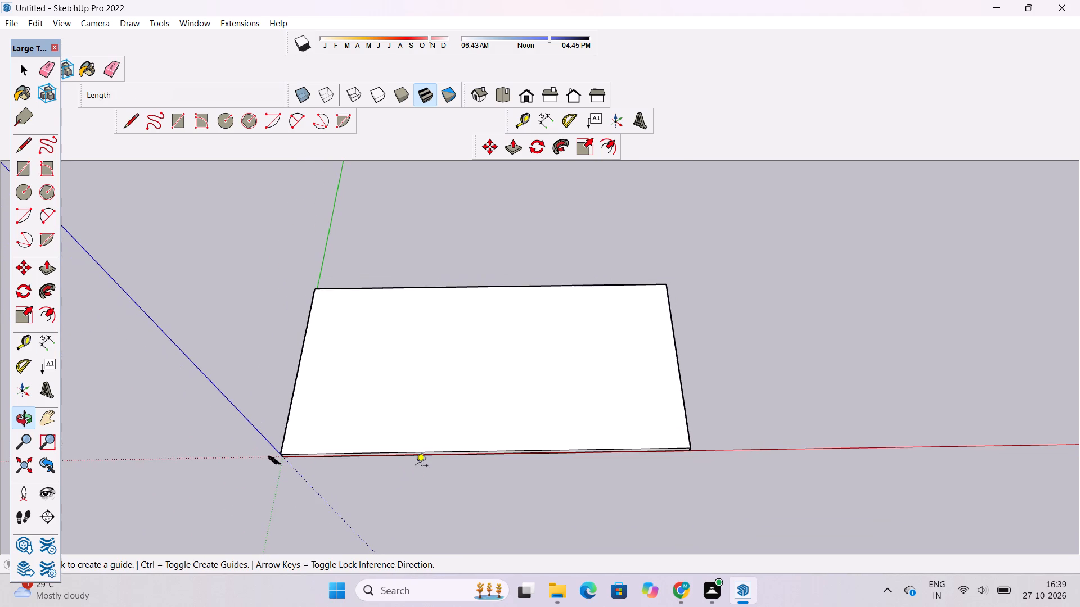
scroll(301, 460, down, 8)
scroll(428, 414, up, 5)
scroll(428, 414, down, 4)
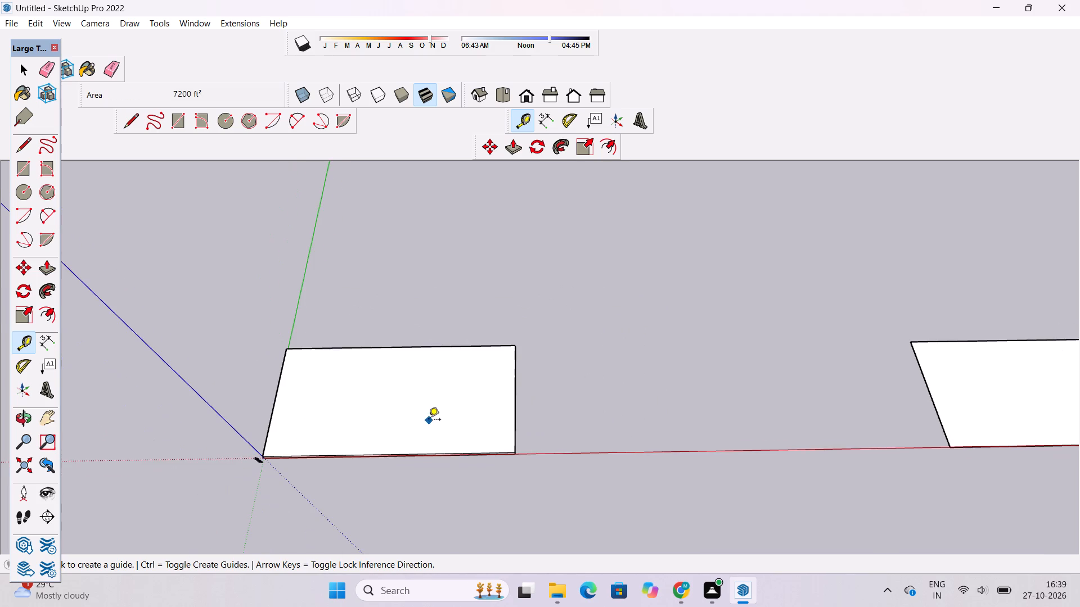
scroll(353, 366, up, 3)
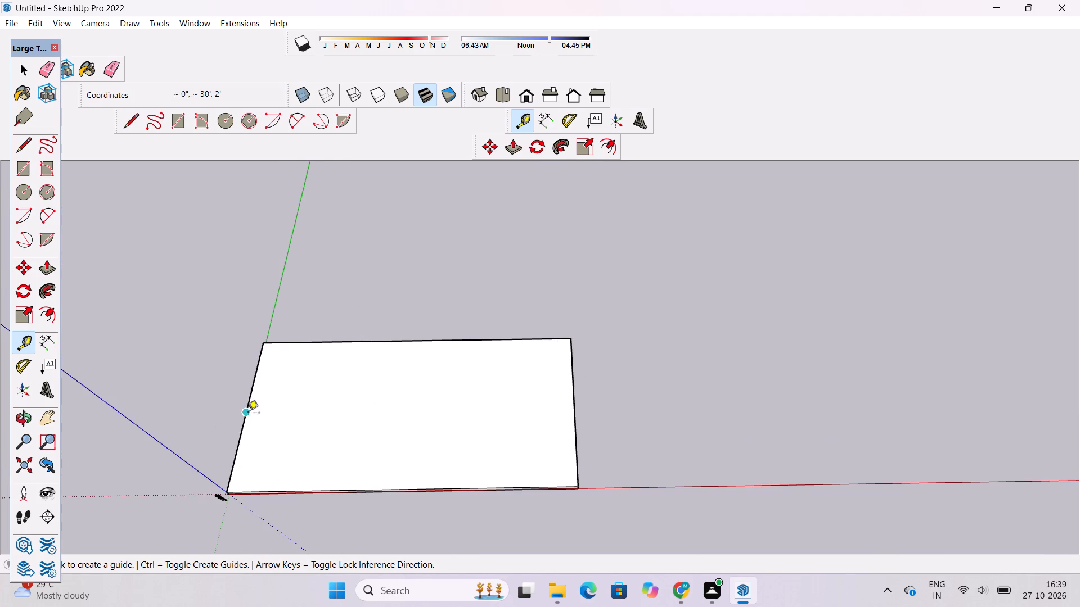
click(248, 412)
scroll(337, 409, down, 6)
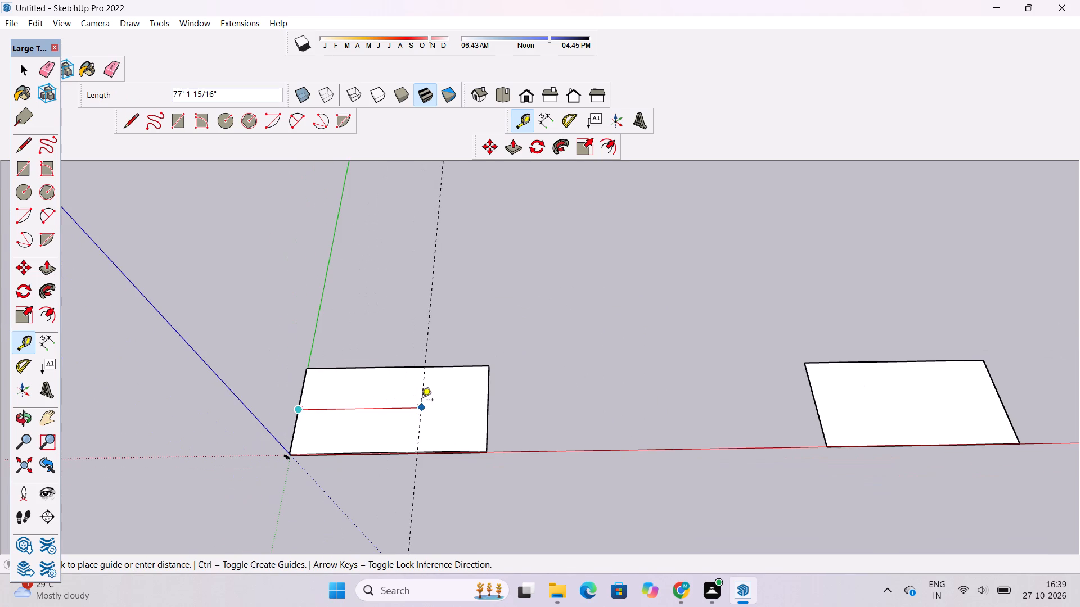
scroll(479, 404, down, 5)
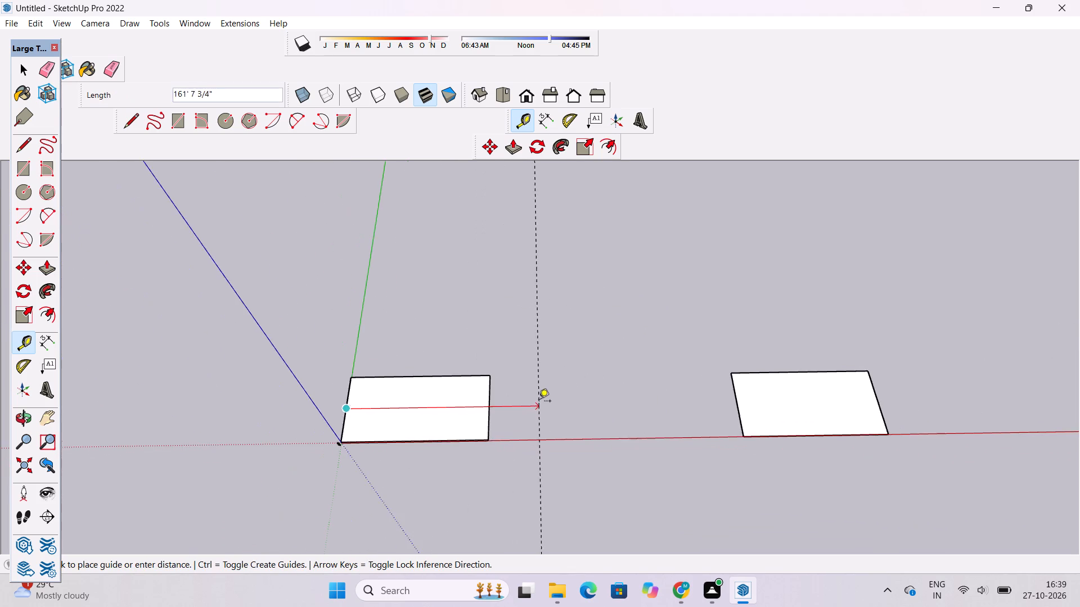
scroll(285, 363, up, 5)
scroll(351, 375, down, 4)
scroll(445, 485, up, 5)
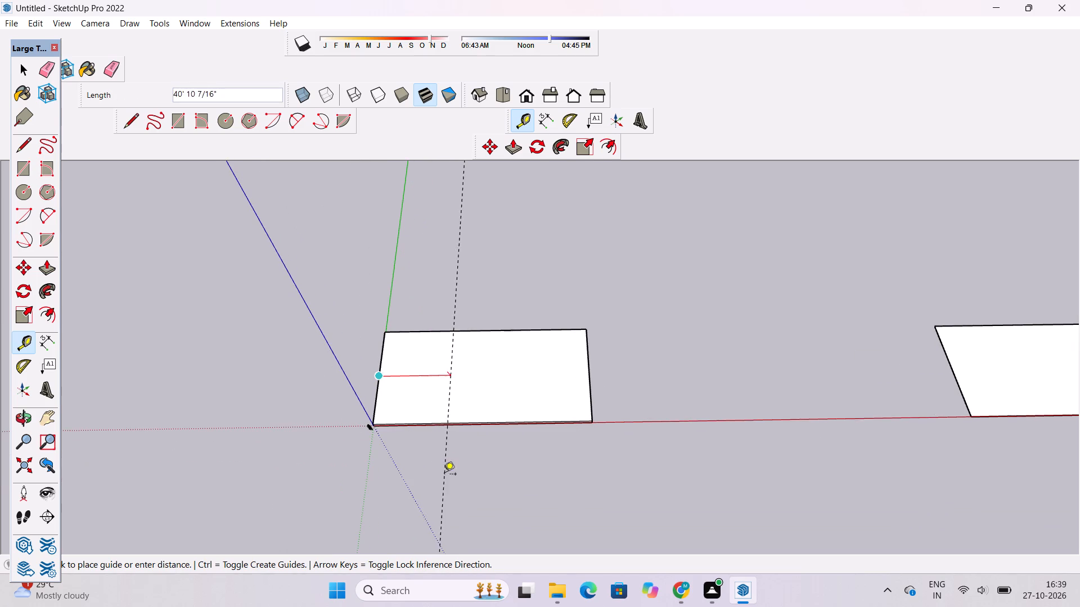
scroll(465, 335, up, 2)
scroll(379, 295, down, 6)
scroll(425, 314, up, 5)
scroll(399, 310, down, 3)
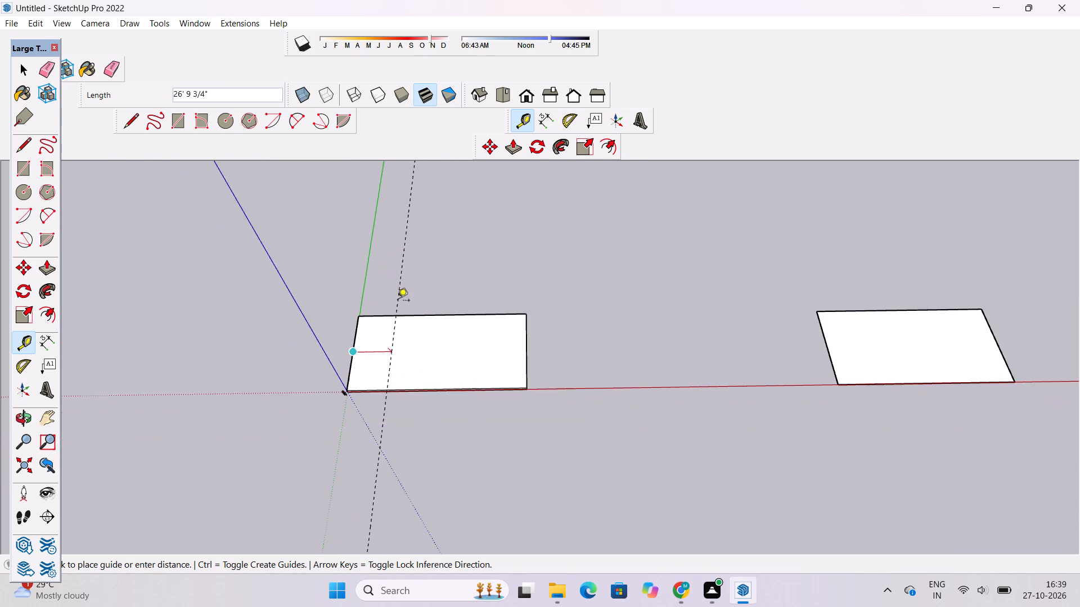
scroll(398, 301, down, 6)
scroll(416, 297, up, 7)
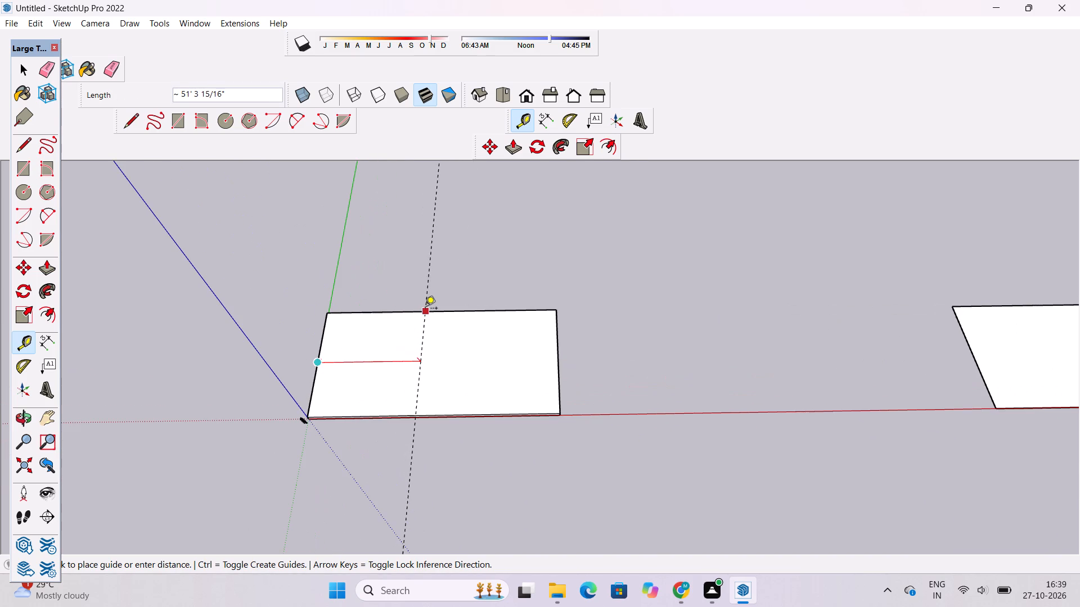
scroll(425, 253, down, 10)
scroll(426, 251, up, 6)
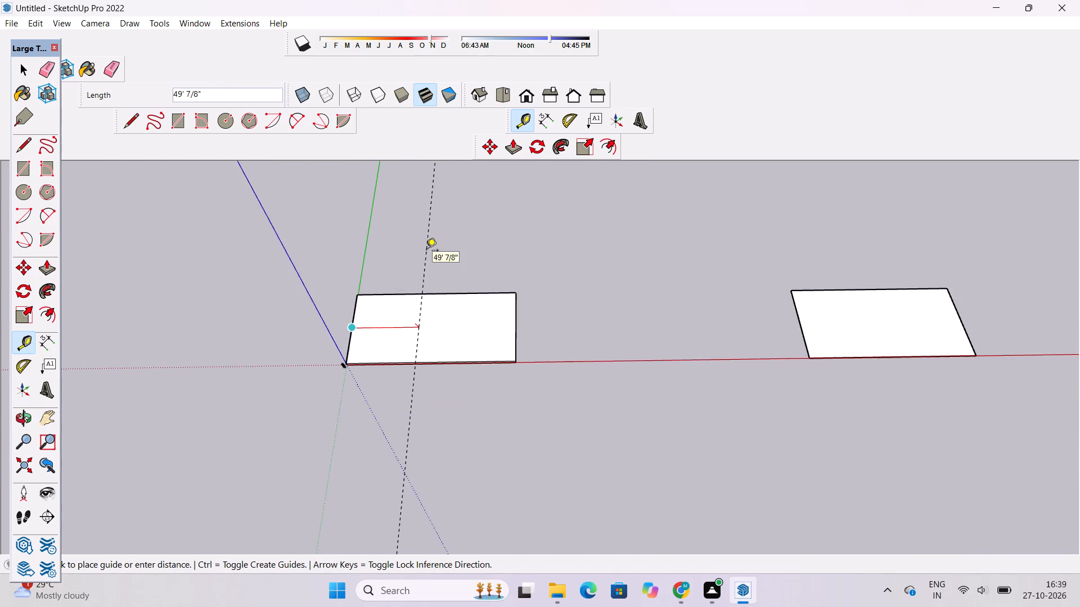
scroll(426, 251, up, 1)
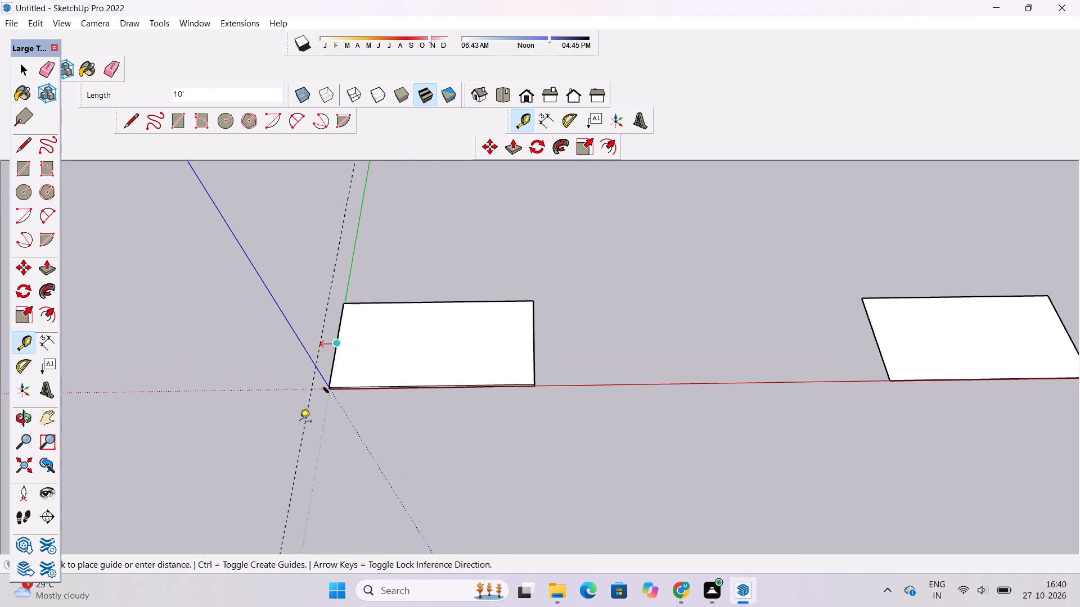
text(55')
key(Return)
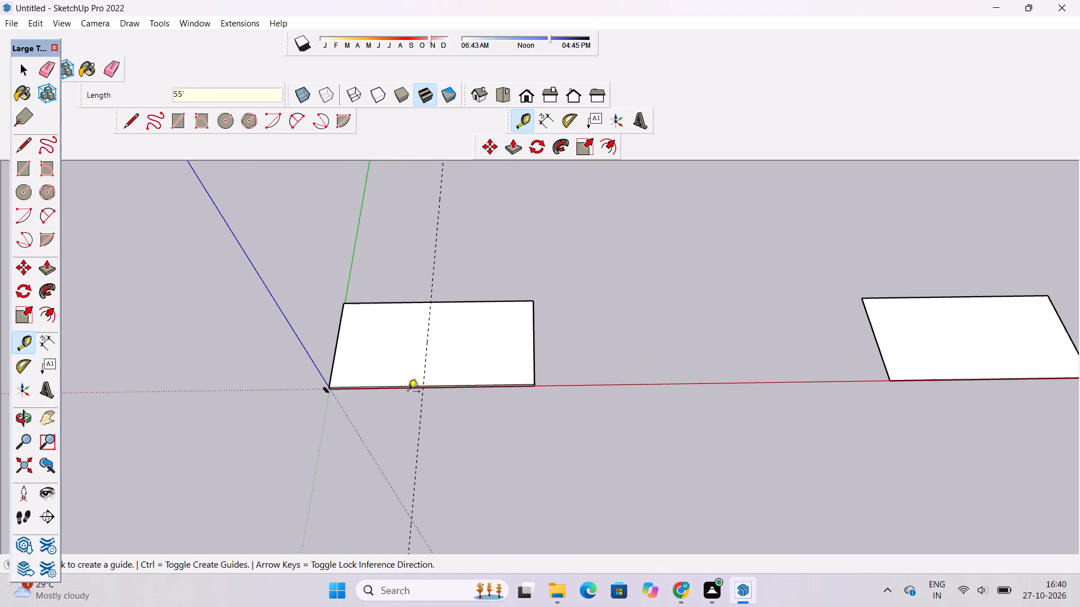
Zoom and orbit around the slab to examine the crosswise guide and where it meets the long edge along the red axis.
scroll(381, 398, down, 7)
scroll(472, 316, up, 7)
scroll(506, 309, down, 5)
scroll(507, 308, up, 1)
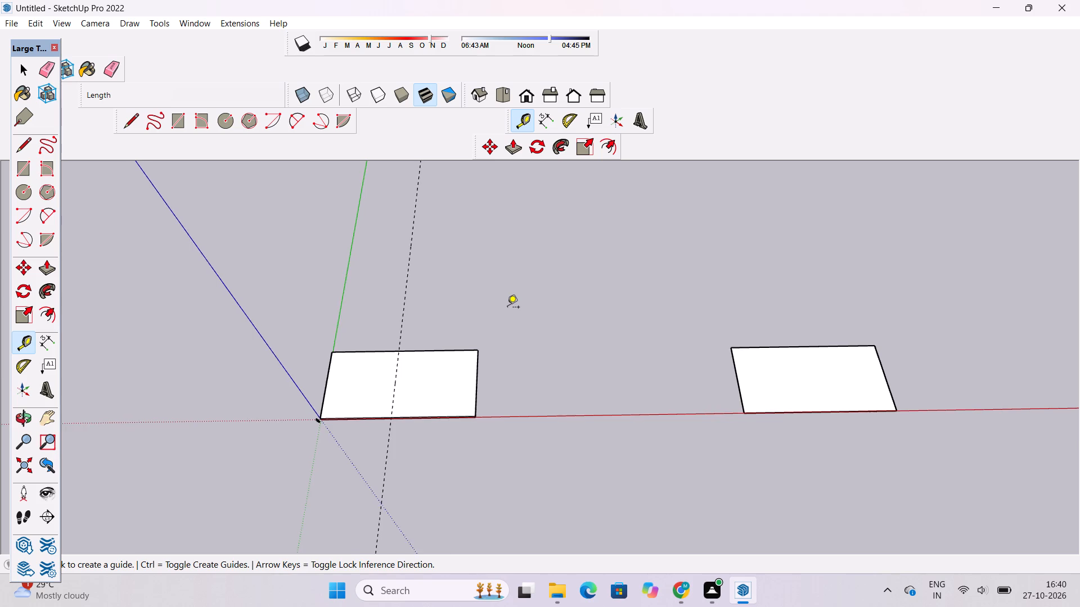
scroll(507, 308, up, 2)
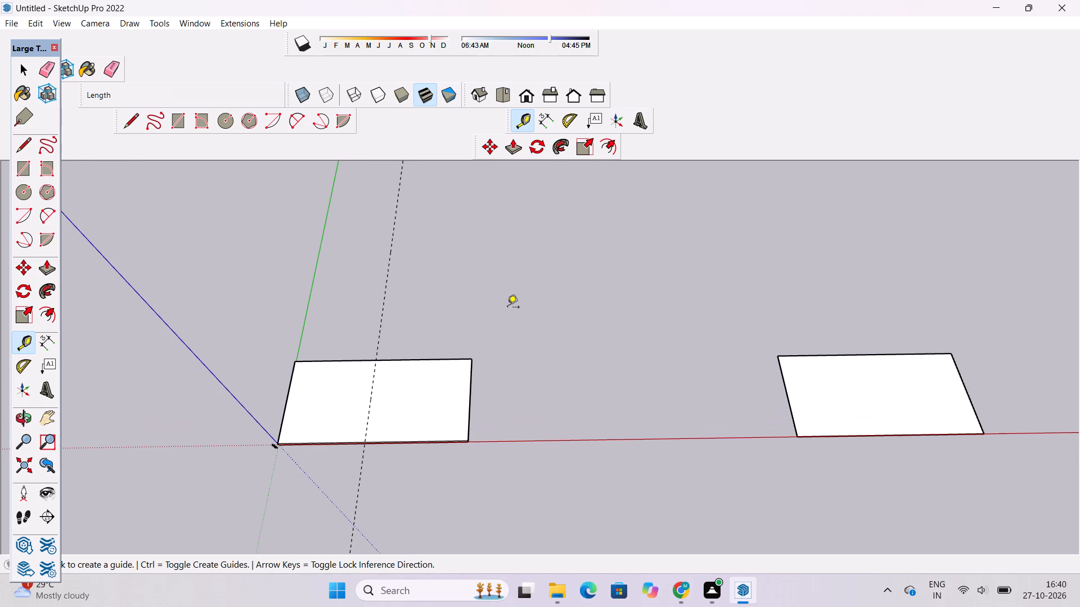
scroll(507, 308, down, 1)
scroll(507, 308, up, 2)
scroll(507, 308, down, 4)
scroll(507, 308, up, 2)
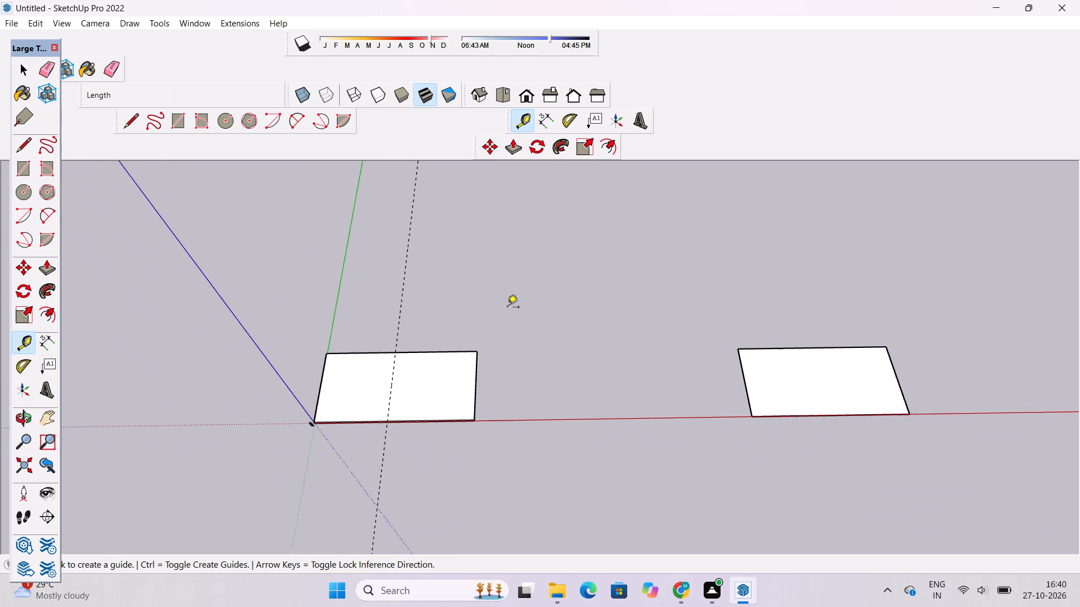
scroll(507, 308, up, 1)
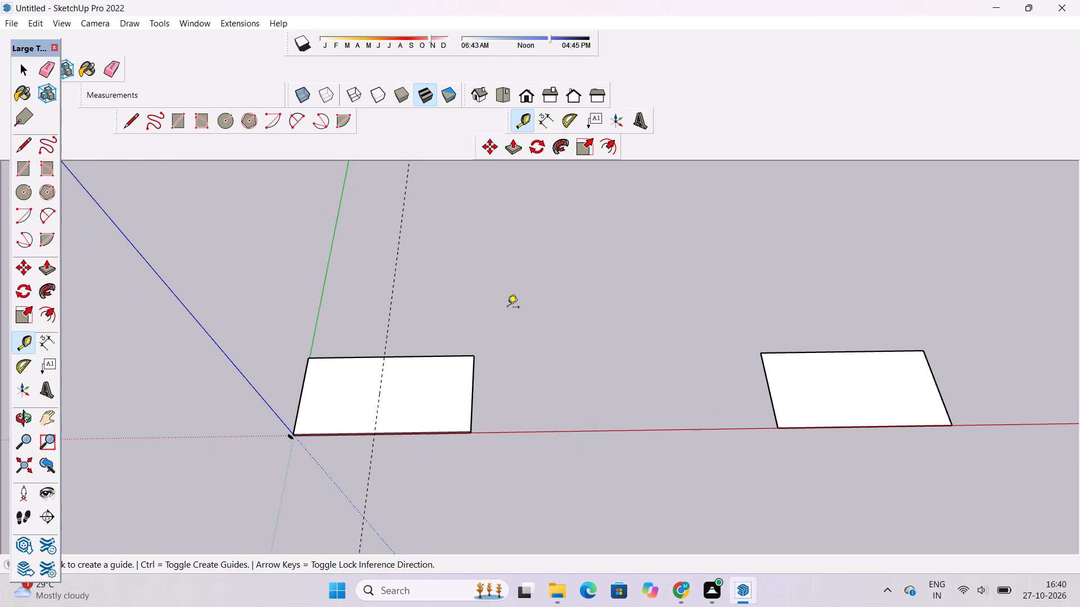
scroll(406, 334, down, 4)
scroll(391, 413, up, 5)
key(o)
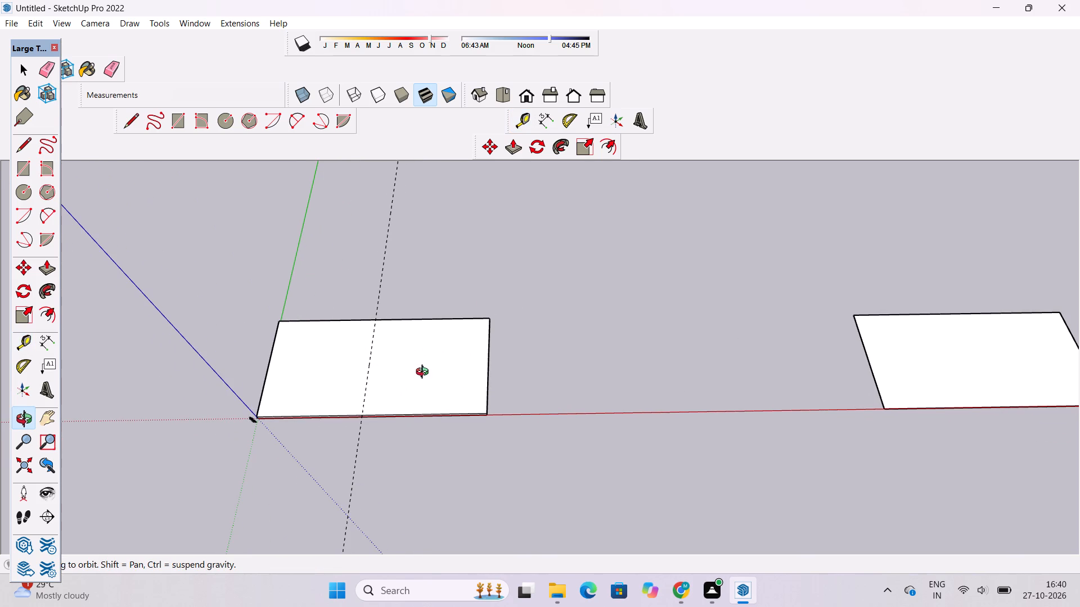
shift+drag(384, 375, 455, 389)
scroll(444, 428, up, 4)
shift+drag(444, 428, 436, 429)
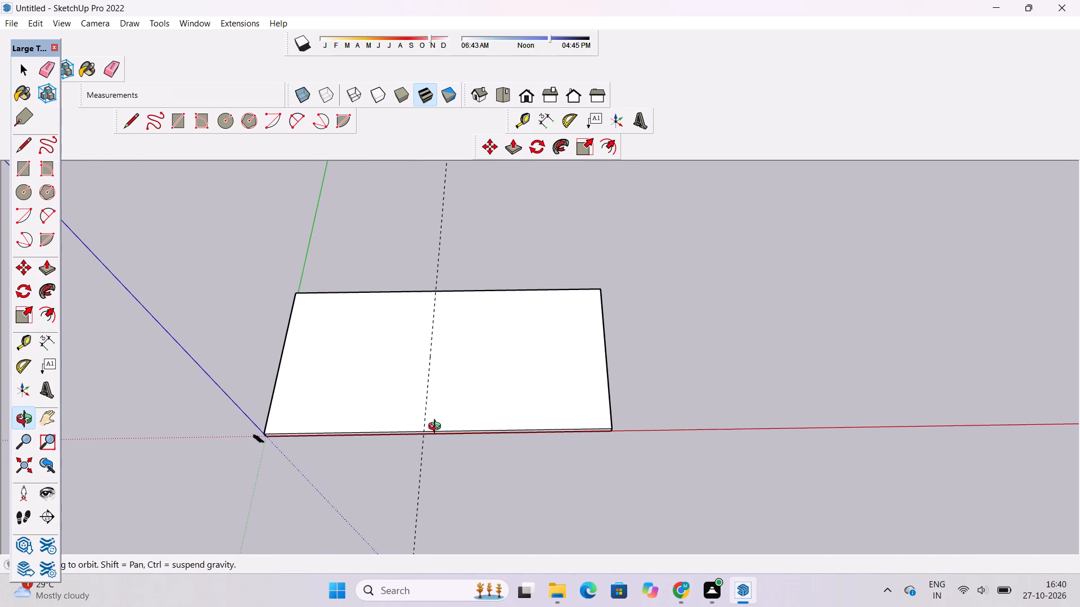
scroll(437, 428, up, 1)
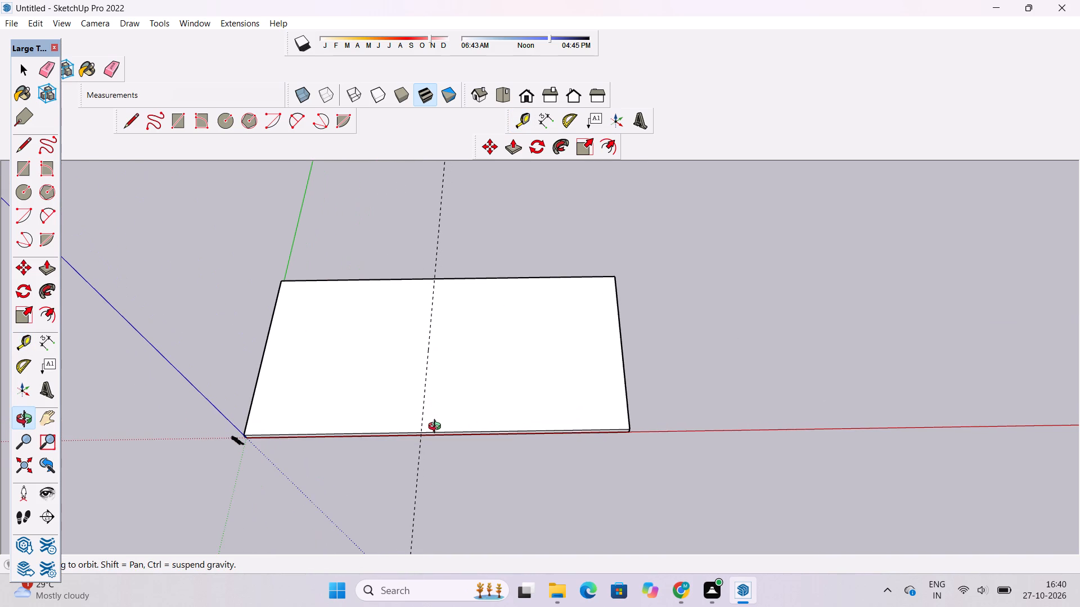
drag(439, 427, 454, 446)
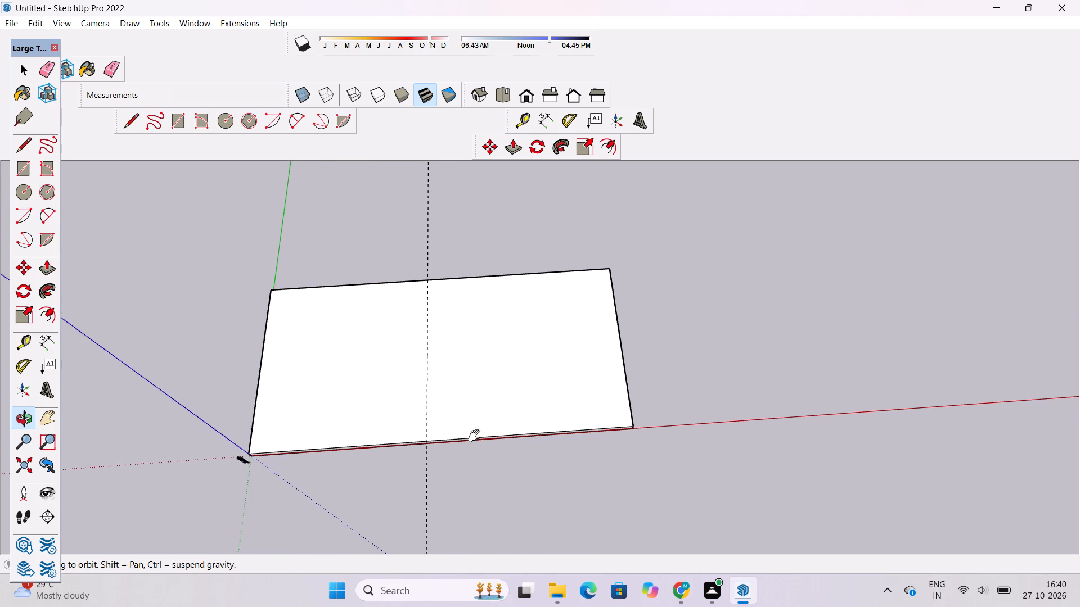
shift+drag(477, 436, 466, 448)
drag(465, 454, 435, 458)
scroll(430, 418, up, 2)
shift+drag(430, 420, 430, 431)
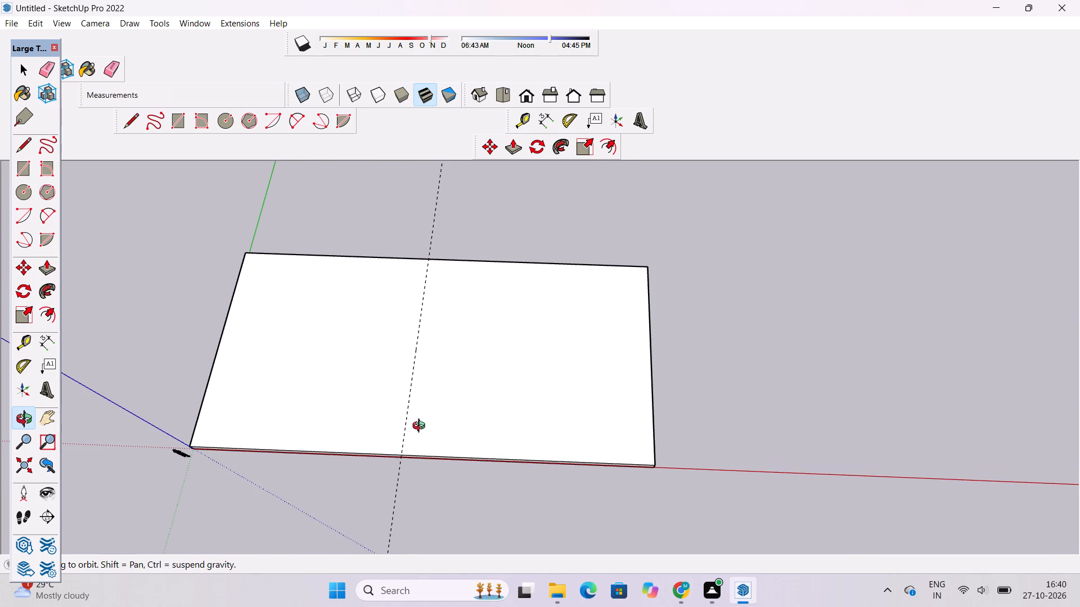
shift+drag(402, 420, 309, 415)
shift+drag(322, 419, 336, 445)
drag(336, 472, 332, 447)
drag(346, 490, 349, 408)
drag(352, 415, 356, 440)
drag(358, 445, 349, 446)
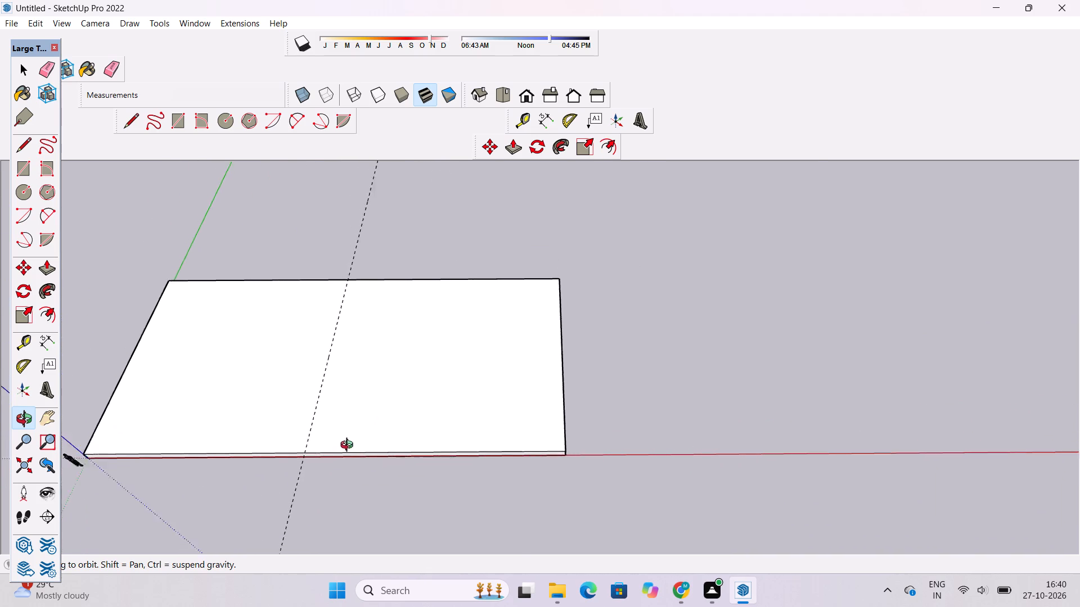
drag(349, 446, 302, 451)
Place a lengthwise guide on the slab's top face 30' from its red-axis long edge, through the short edge's midpoint.
key(t)
scroll(288, 457, down, 4)
scroll(315, 433, up, 4)
click(333, 424)
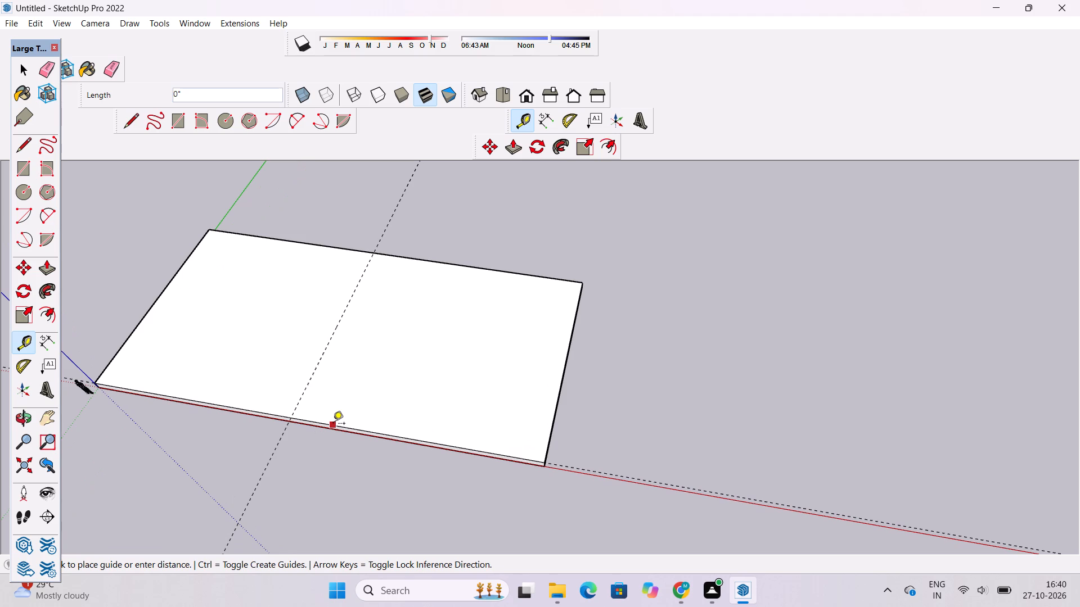
scroll(333, 424, down, 2)
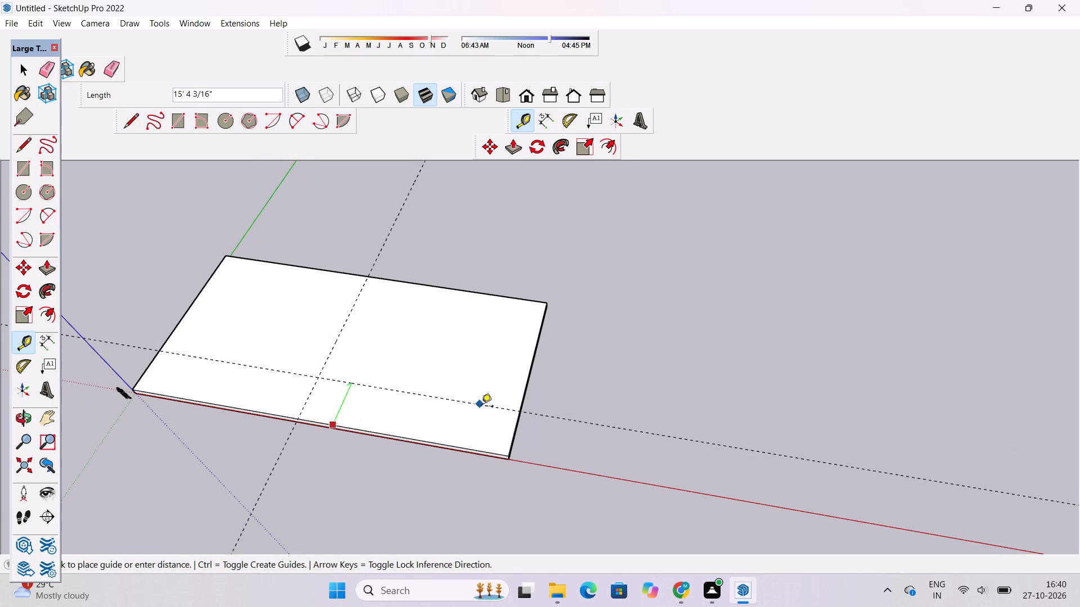
click(529, 375)
scroll(548, 379, down, 4)
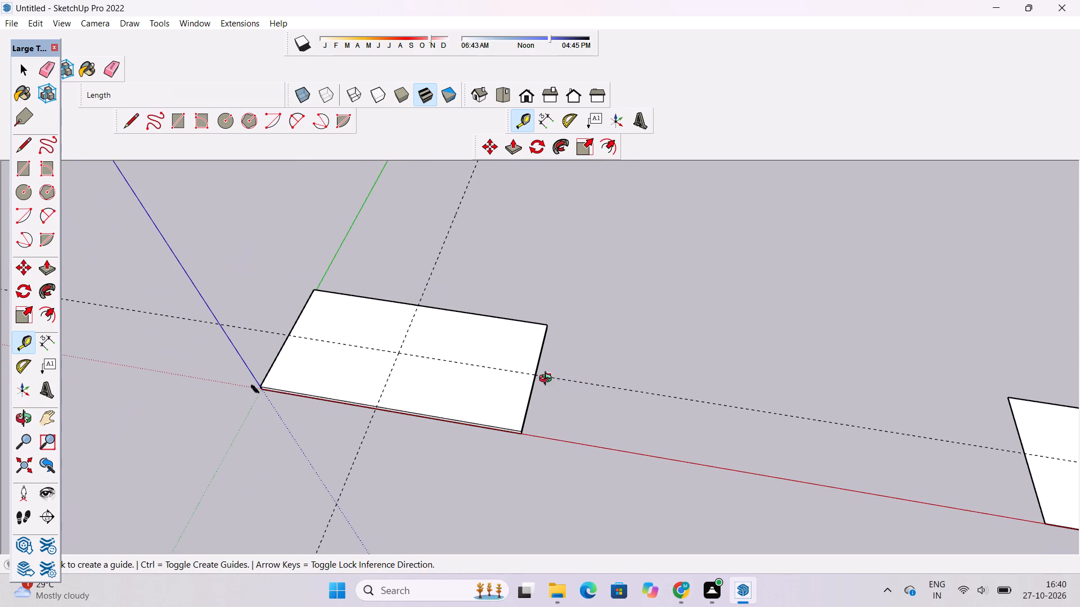
Draw lines along the guides on the slab's top face: 30' from the red-axis long edge to their crossing, and 65' to the far short edge.
key(o)
drag(445, 442, 557, 449)
scroll(413, 459, up, 4)
shift+click(411, 457)
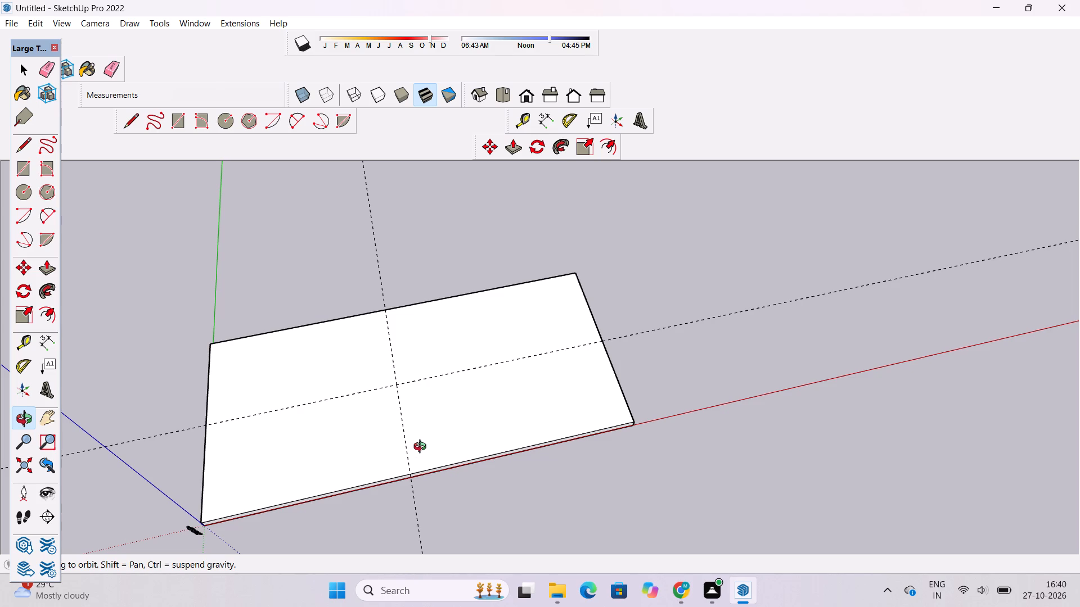
scroll(422, 448, down, 1)
shift+drag(418, 457, 414, 452)
drag(412, 447, 394, 463)
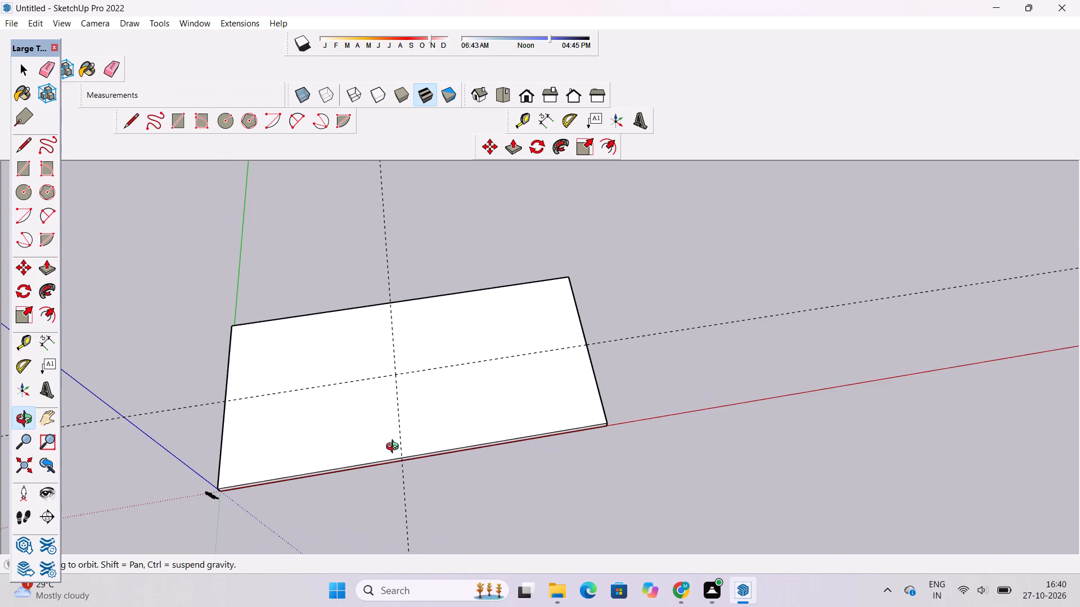
shift+drag(395, 448, 379, 457)
drag(380, 455, 355, 459)
key(l)
scroll(298, 478, down, 5)
scroll(434, 435, up, 4)
scroll(309, 472, up, 6)
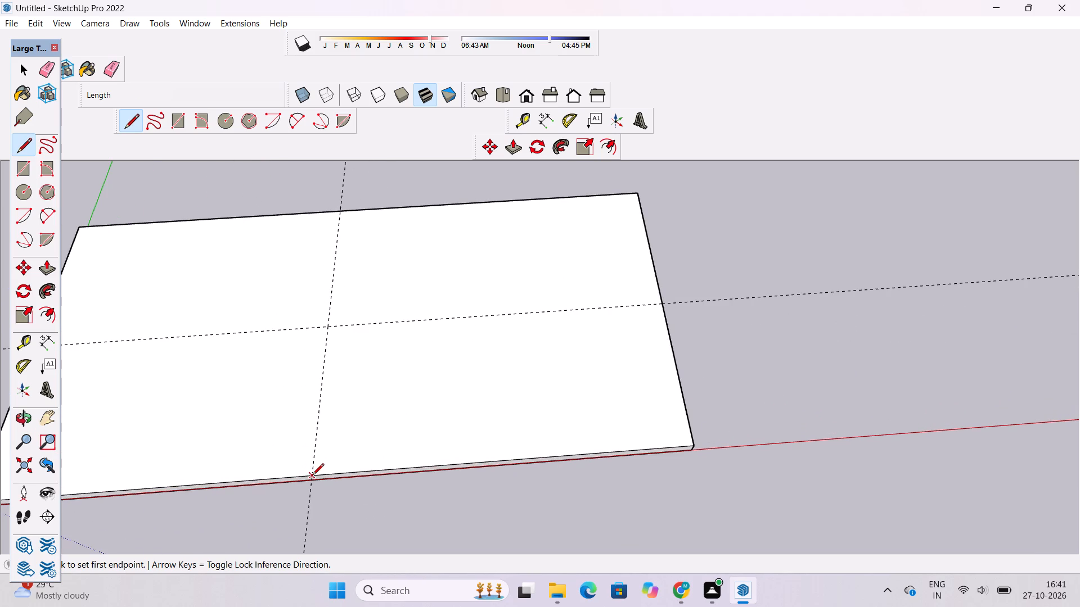
click(311, 477)
scroll(290, 493, down, 5)
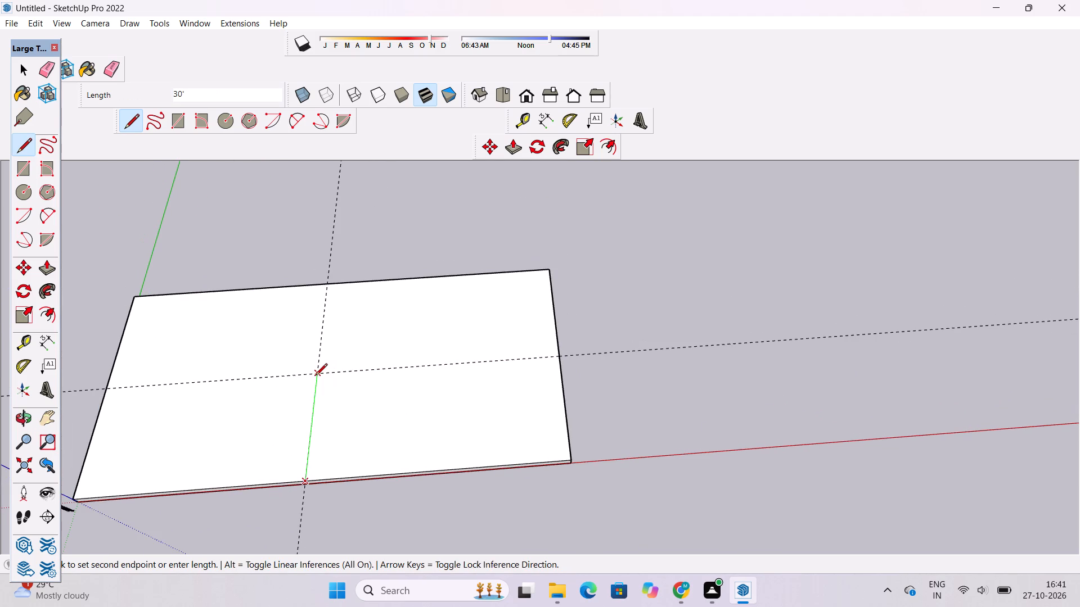
click(316, 376)
scroll(279, 398, down, 5)
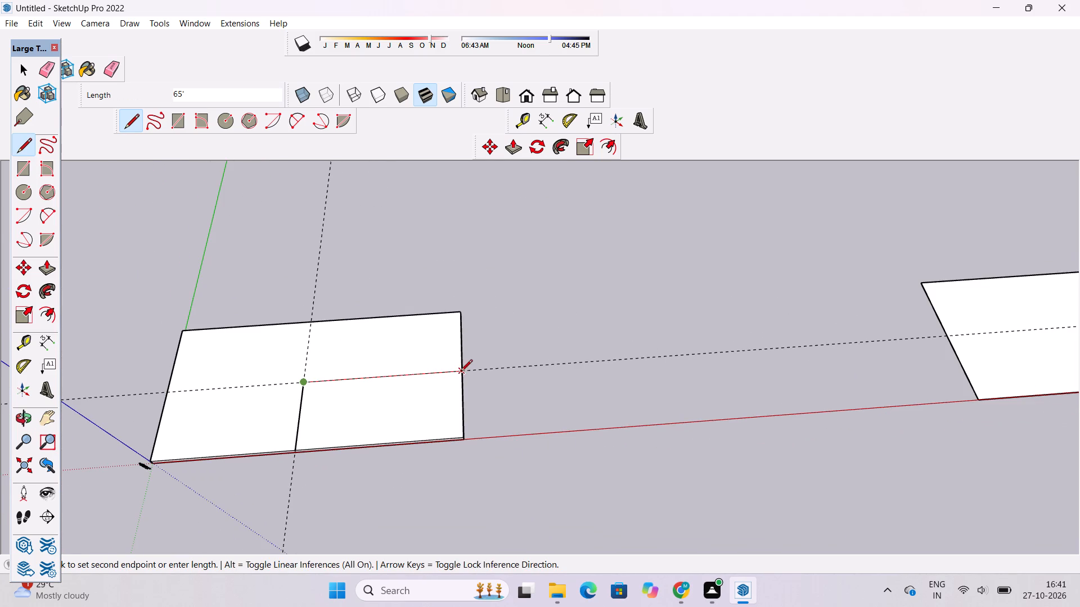
click(461, 372)
scroll(488, 397, down, 4)
Erase the crosswise and lengthwise construction guides, keeping the drawn lines on the slab.
key(e)
drag(415, 242, 359, 288)
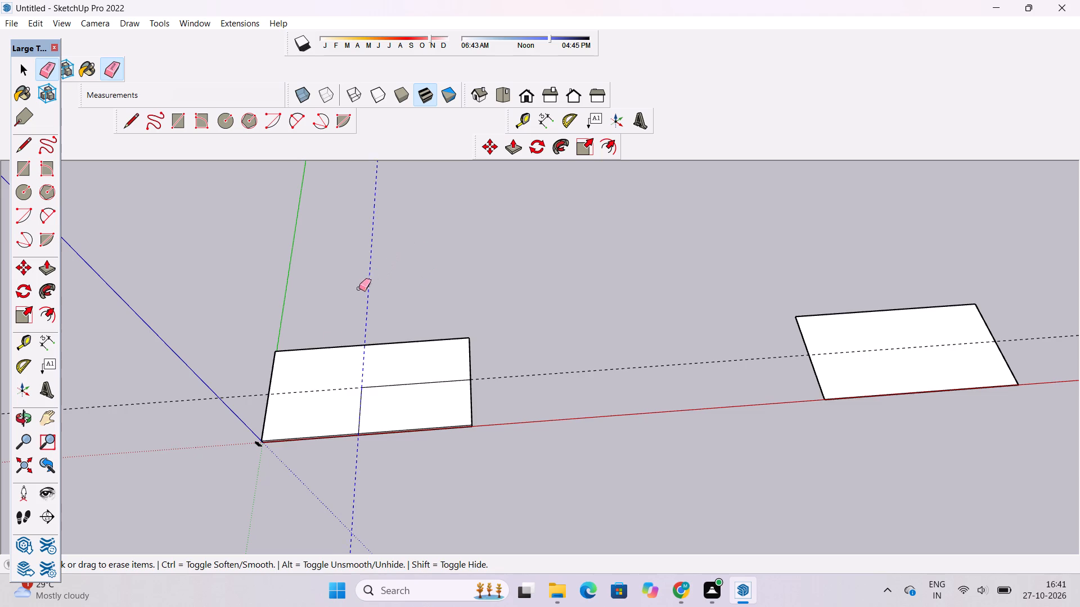
drag(359, 288, 358, 289)
scroll(313, 397, up, 4)
drag(339, 353, 315, 406)
Orbit and zoom around the slab to examine the rectangle marked off on its top face and the edge along the red axis.
key(o)
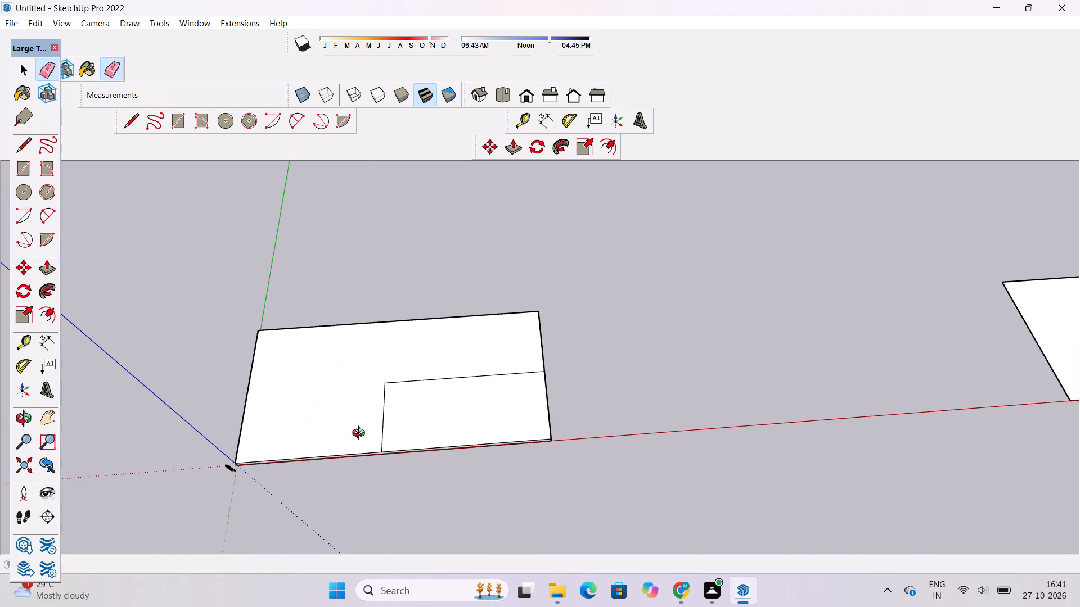
shift+drag(376, 426, 367, 430)
drag(364, 481, 363, 420)
drag(363, 415, 335, 427)
shift+drag(333, 430, 350, 487)
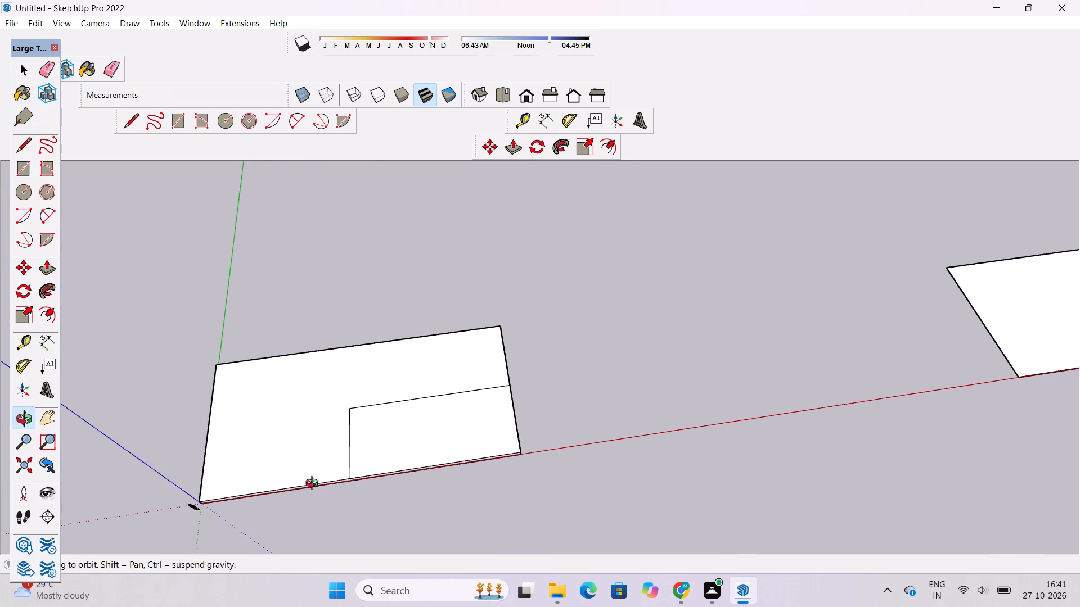
shift+drag(311, 482, 372, 499)
scroll(382, 490, down, 2)
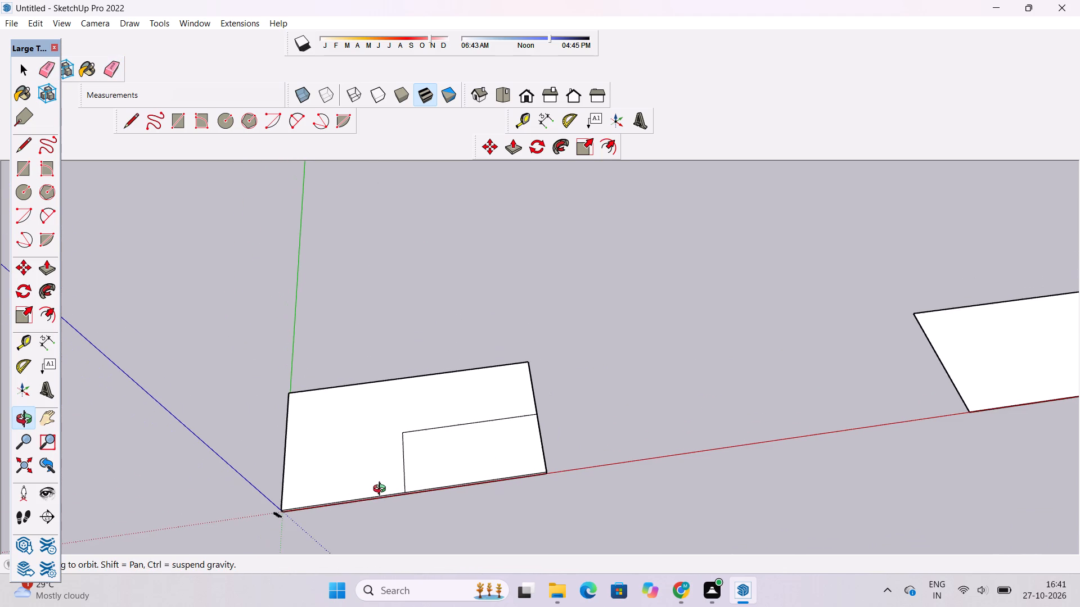
shift+drag(367, 491, 387, 461)
drag(392, 460, 506, 433)
scroll(472, 497, up, 4)
shift+drag(469, 497, 452, 457)
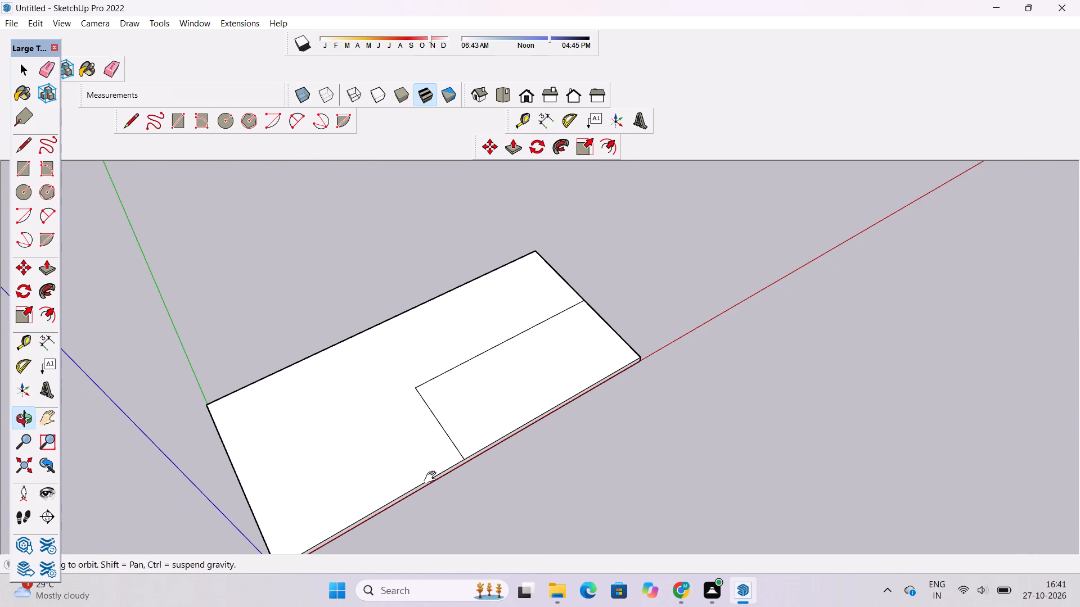
drag(388, 564, 376, 465)
scroll(375, 457, down, 5)
drag(412, 515, 366, 416)
shift+drag(411, 432, 413, 455)
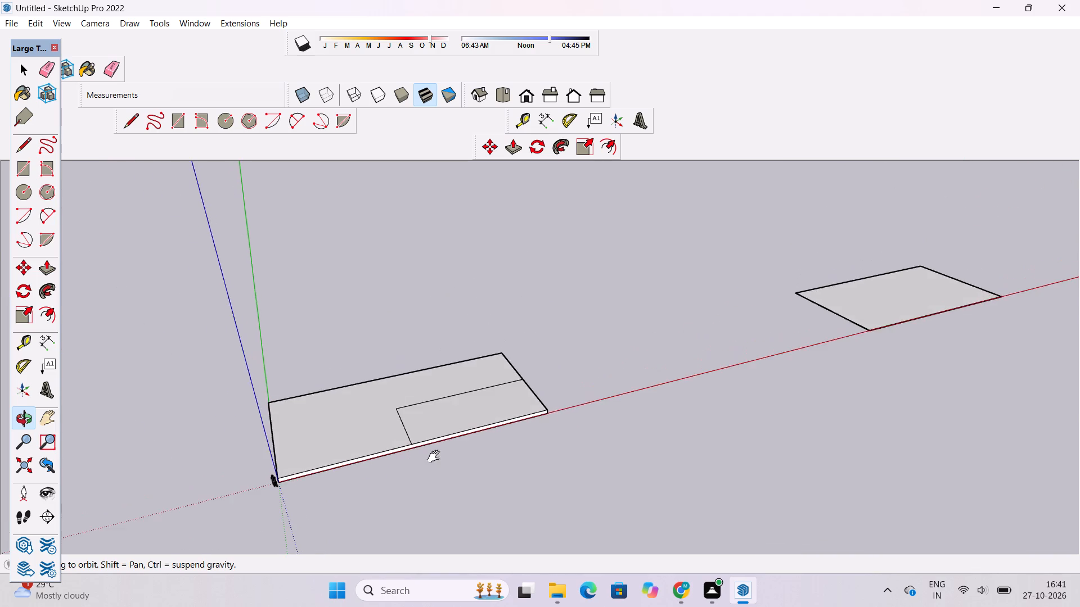
shift+drag(452, 449, 332, 461)
shift+drag(366, 402, 381, 470)
drag(382, 479, 416, 507)
shift+drag(416, 507, 408, 472)
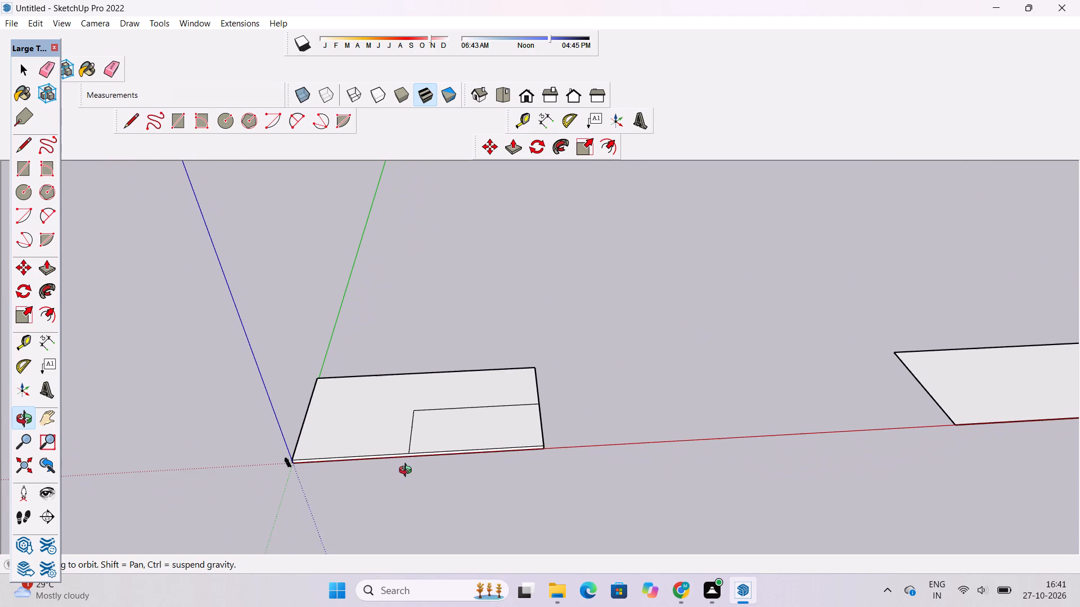
scroll(363, 467, down, 6)
scroll(362, 469, up, 5)
shift+drag(394, 452, 348, 444)
drag(348, 444, 363, 477)
scroll(361, 473, up, 2)
shift+click(359, 464)
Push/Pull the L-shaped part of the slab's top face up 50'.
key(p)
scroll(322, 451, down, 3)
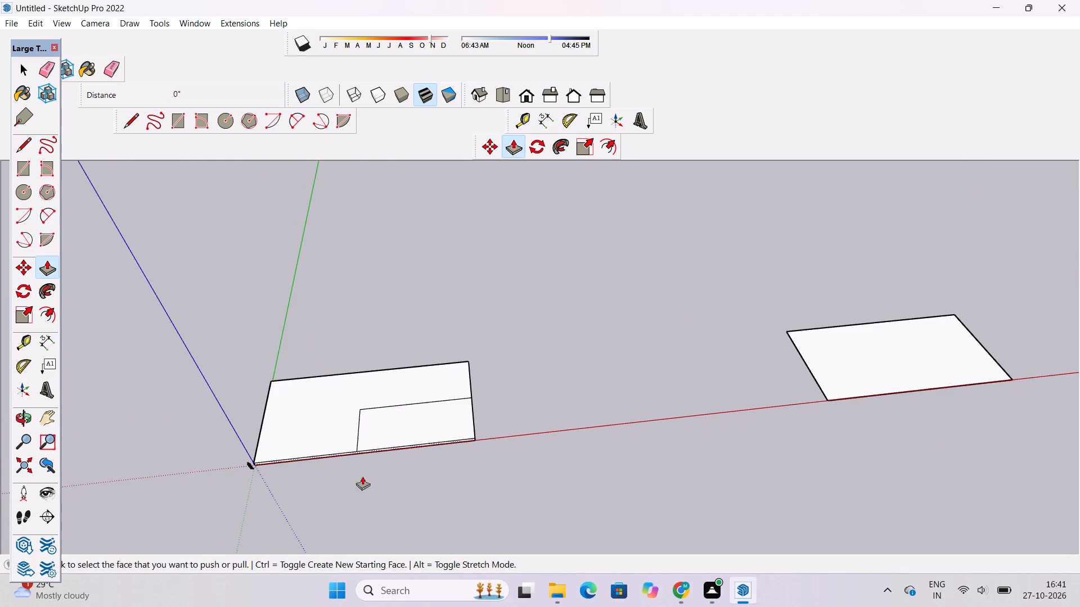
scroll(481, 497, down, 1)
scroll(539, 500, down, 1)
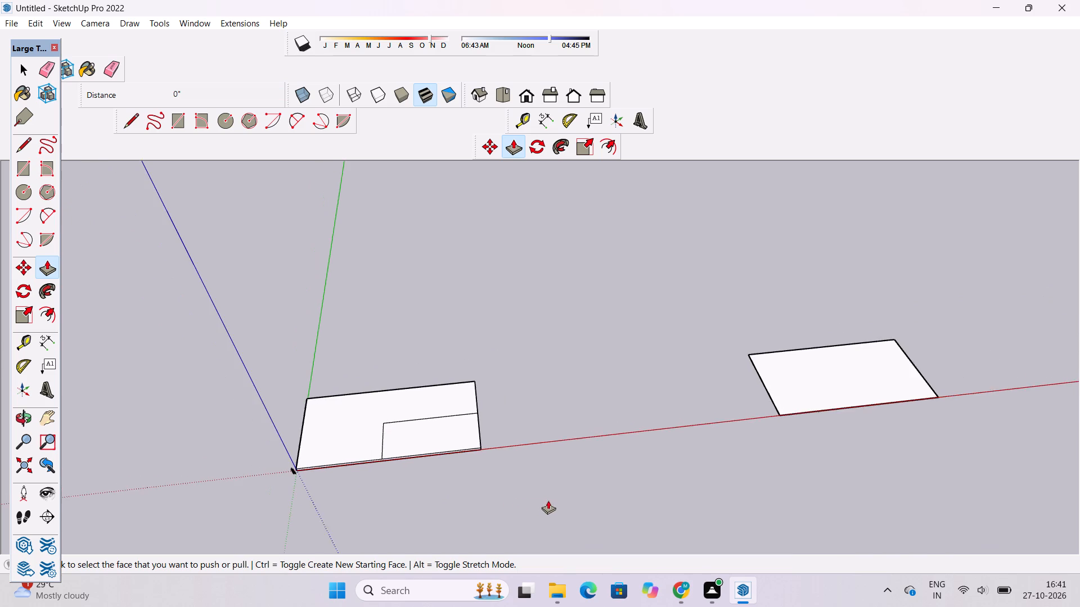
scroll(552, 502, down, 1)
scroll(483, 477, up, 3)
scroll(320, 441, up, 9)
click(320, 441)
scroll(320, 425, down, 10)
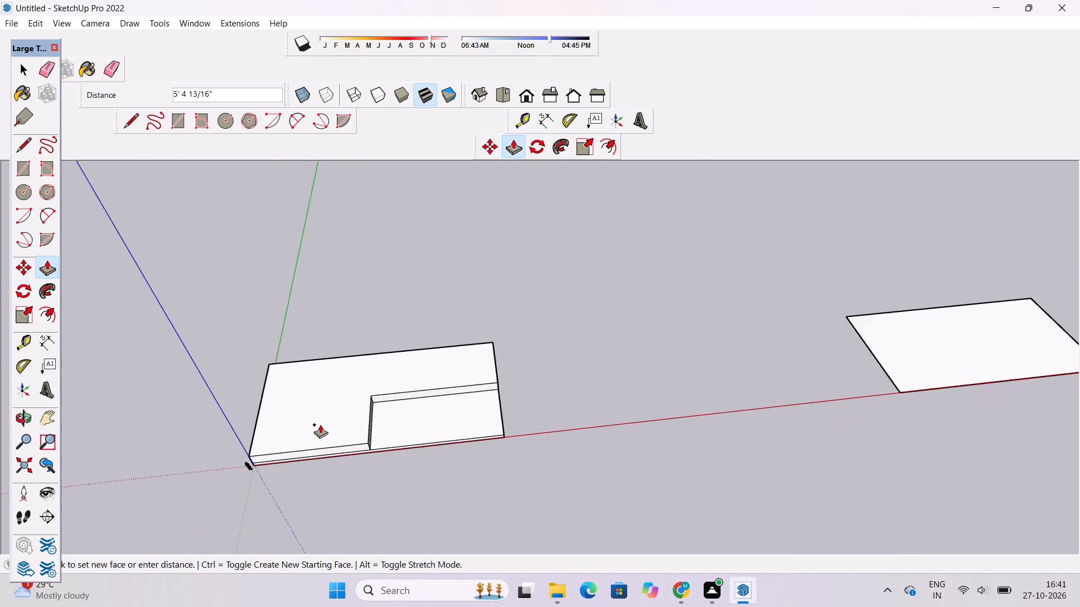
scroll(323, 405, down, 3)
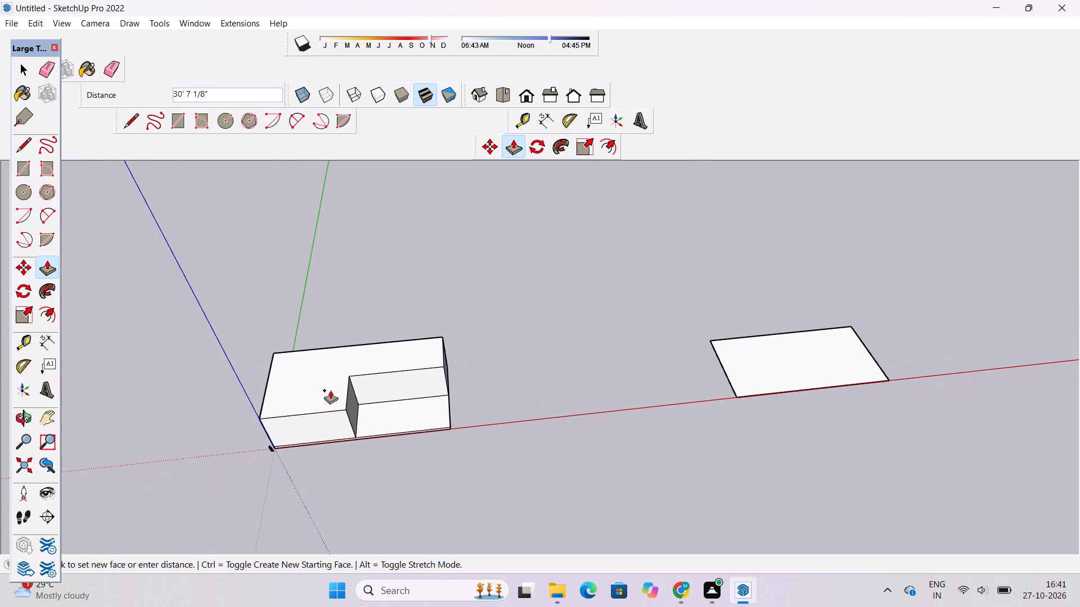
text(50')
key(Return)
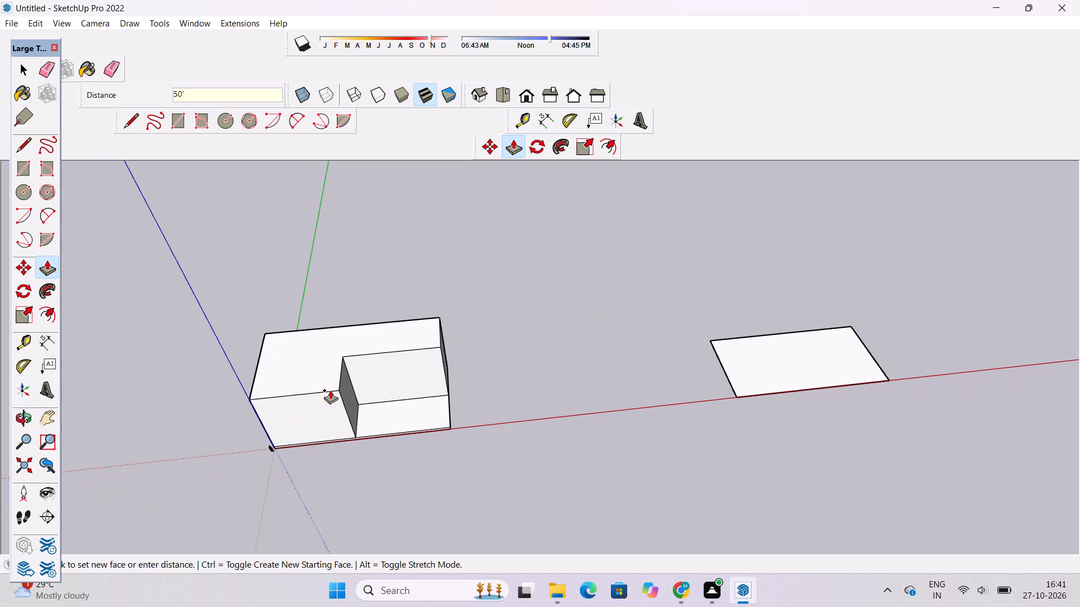
Orbit and zoom around the raised L-shaped block to examine its form from the front and above.
key(o)
drag(373, 501, 410, 346)
drag(400, 390, 449, 431)
drag(455, 437, 404, 406)
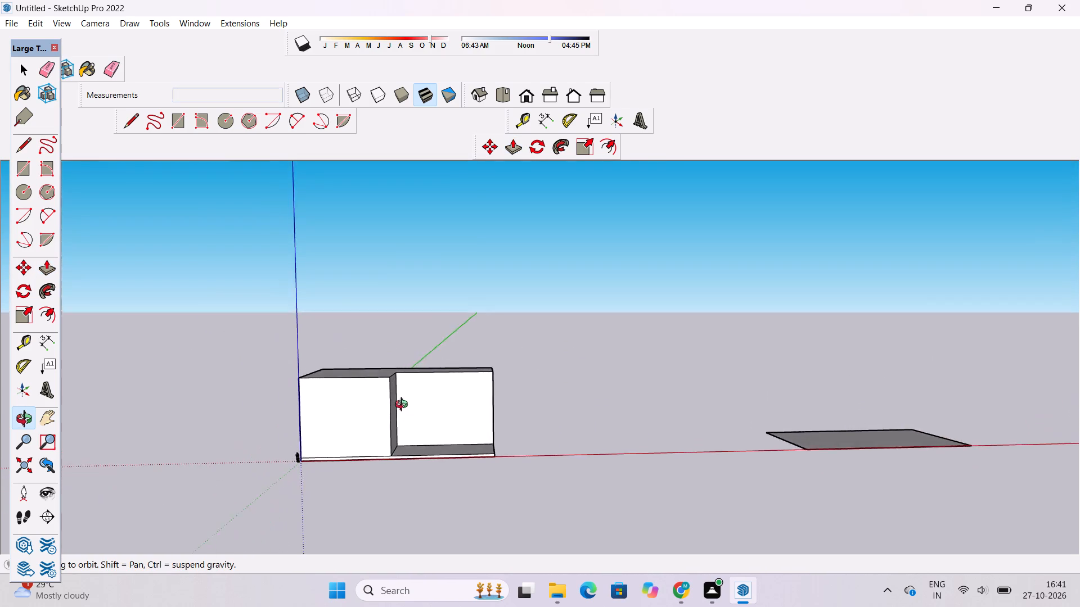
drag(404, 406, 373, 405)
scroll(412, 425, up, 3)
shift+drag(400, 431, 525, 445)
shift+drag(521, 473, 488, 442)
drag(487, 441, 453, 578)
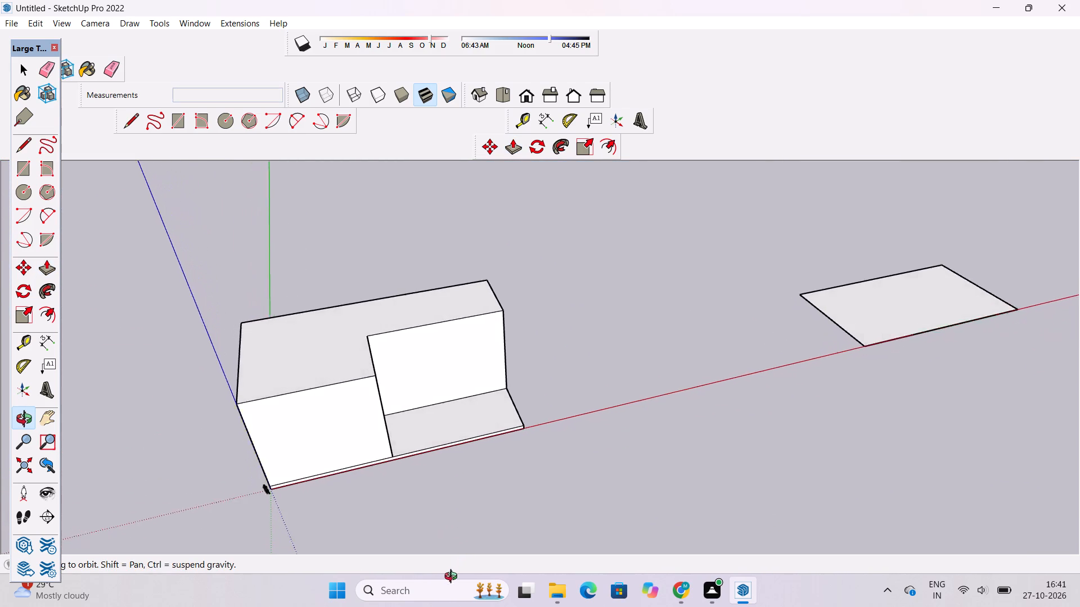
drag(453, 578, 451, 578)
scroll(462, 522, down, 3)
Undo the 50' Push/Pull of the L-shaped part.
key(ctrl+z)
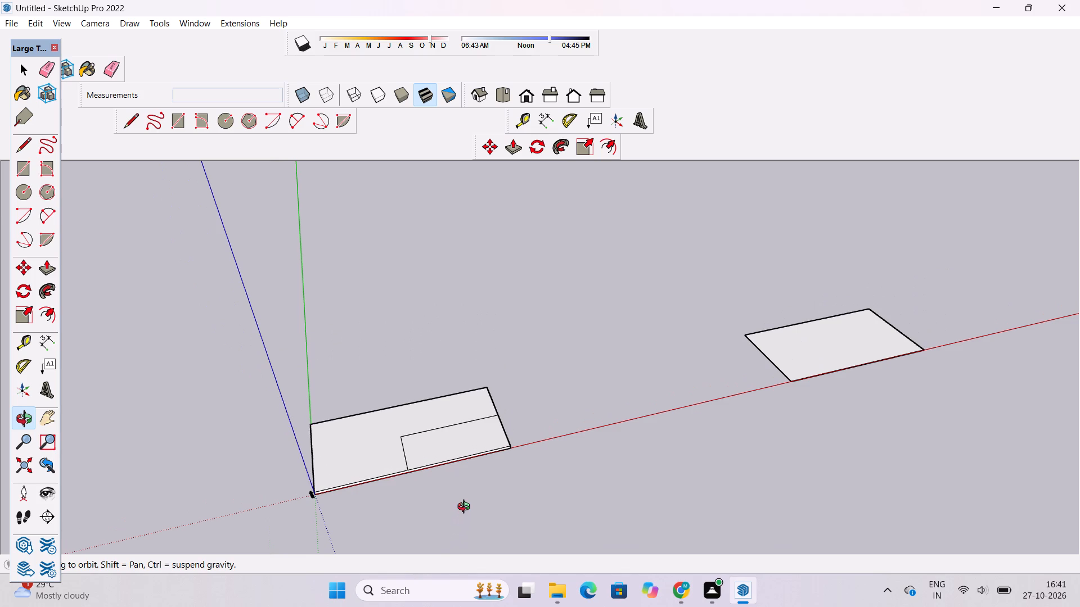
Draw a line on the slab's top face from the marked rectangle's inner corner to the short edge at the origin end, parallel to the red axis.
scroll(439, 455, up, 3)
shift+click(439, 453)
shift+drag(437, 460, 367, 590)
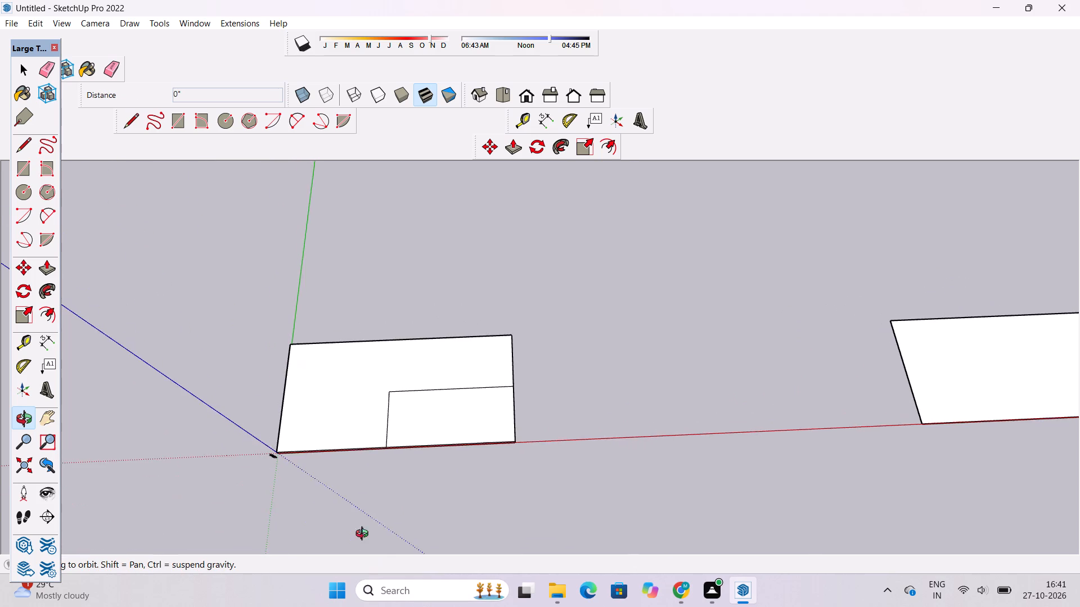
scroll(324, 384, up, 4)
shift+drag(341, 404, 362, 416)
drag(362, 420, 360, 431)
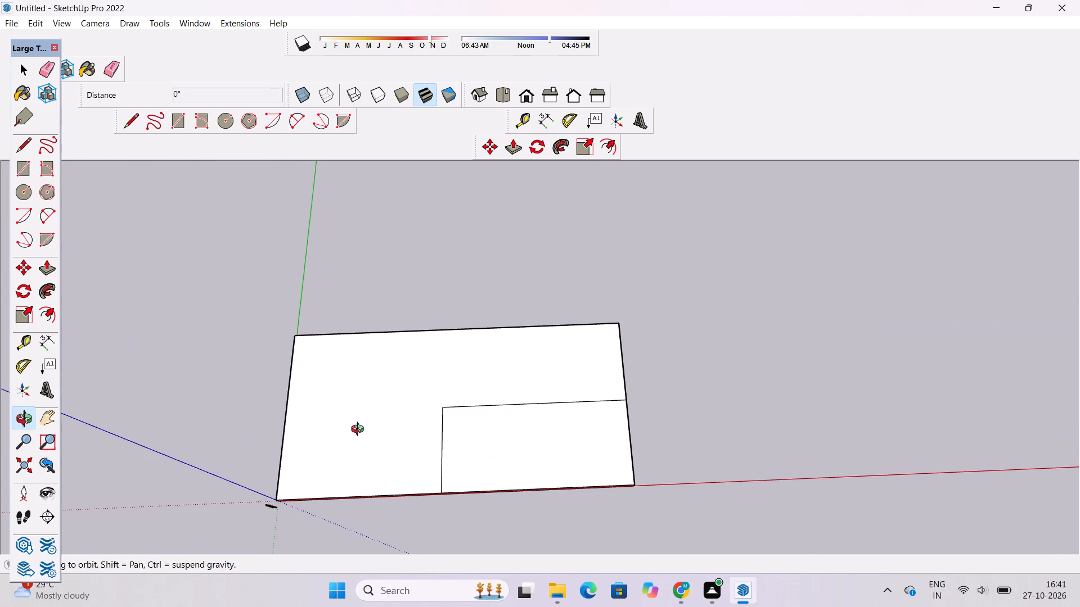
key(l)
click(443, 408)
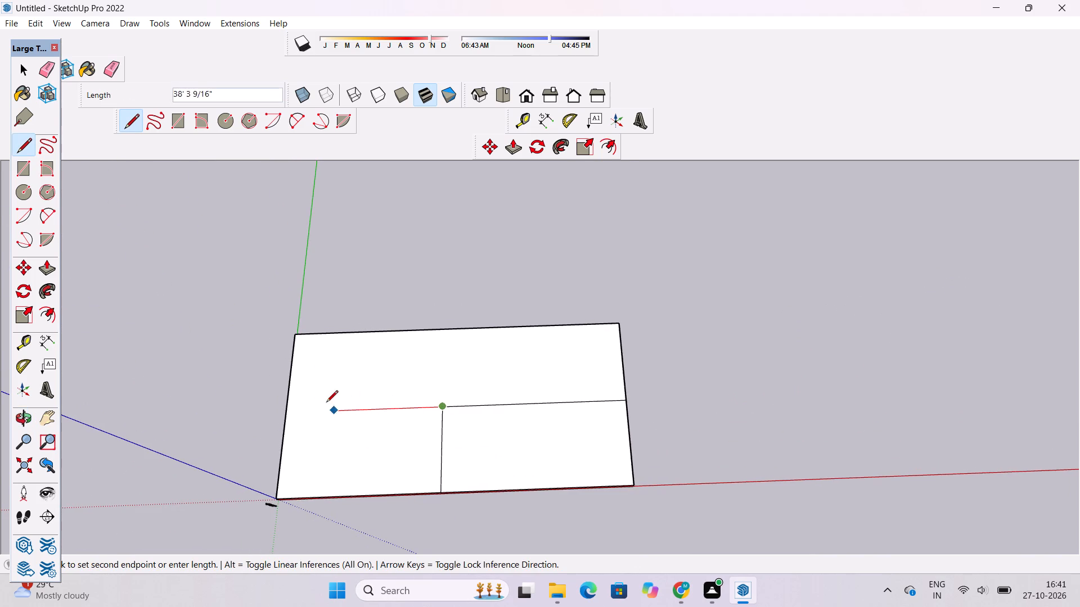
click(284, 413)
Place a Tape Measure guide on the slab's top face, 1.5' inside and parallel to the long edge along the red axis.
scroll(296, 376, down, 4)
scroll(373, 412, up, 3)
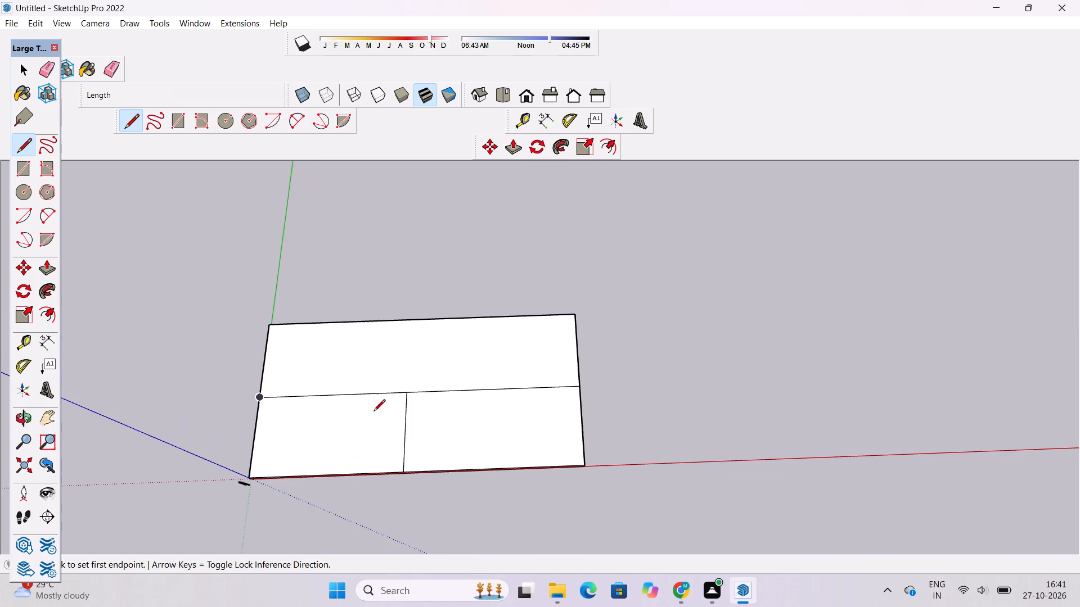
scroll(253, 400, down, 4)
scroll(376, 424, up, 4)
key(t)
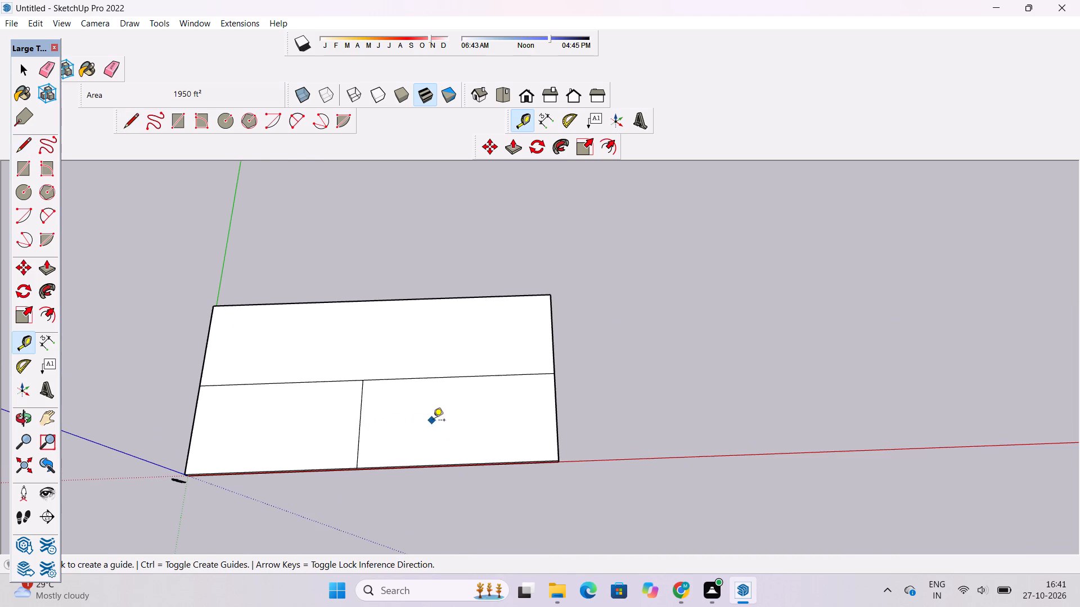
scroll(459, 421, down, 4)
scroll(328, 438, up, 13)
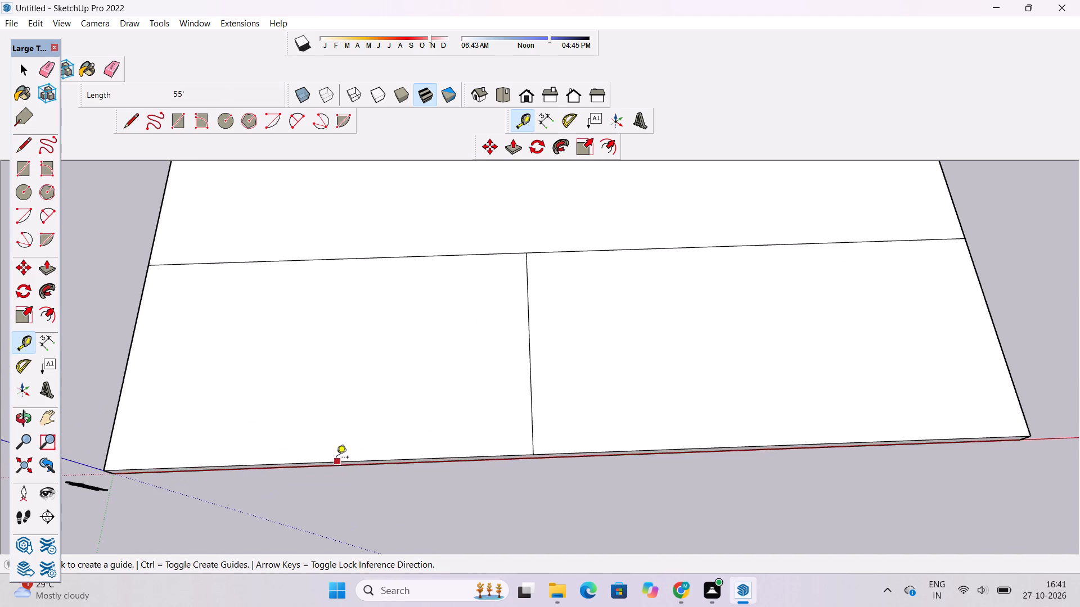
click(320, 460)
scroll(320, 460, down, 2)
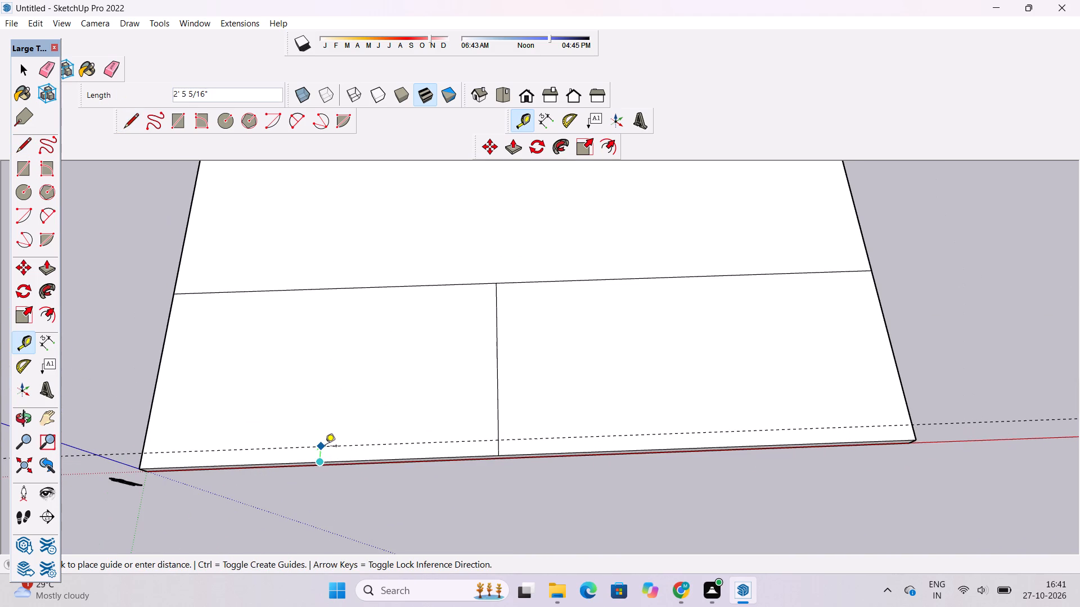
text(1.5')
key(Return)
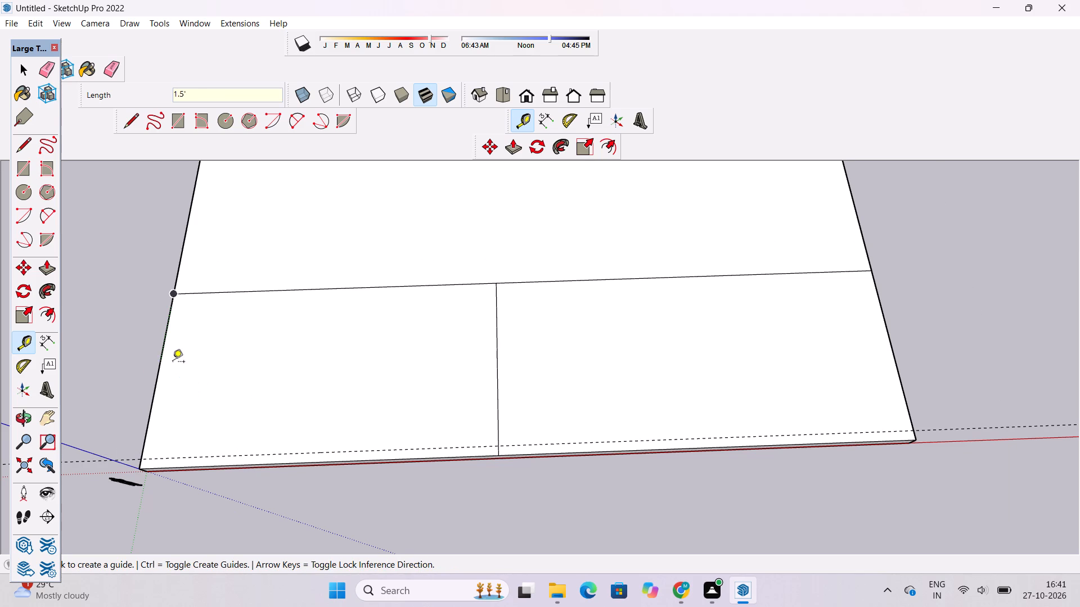
Place a guide on the slab's top face, 1.5' inside and parallel to the short edge at the origin end.
click(156, 379)
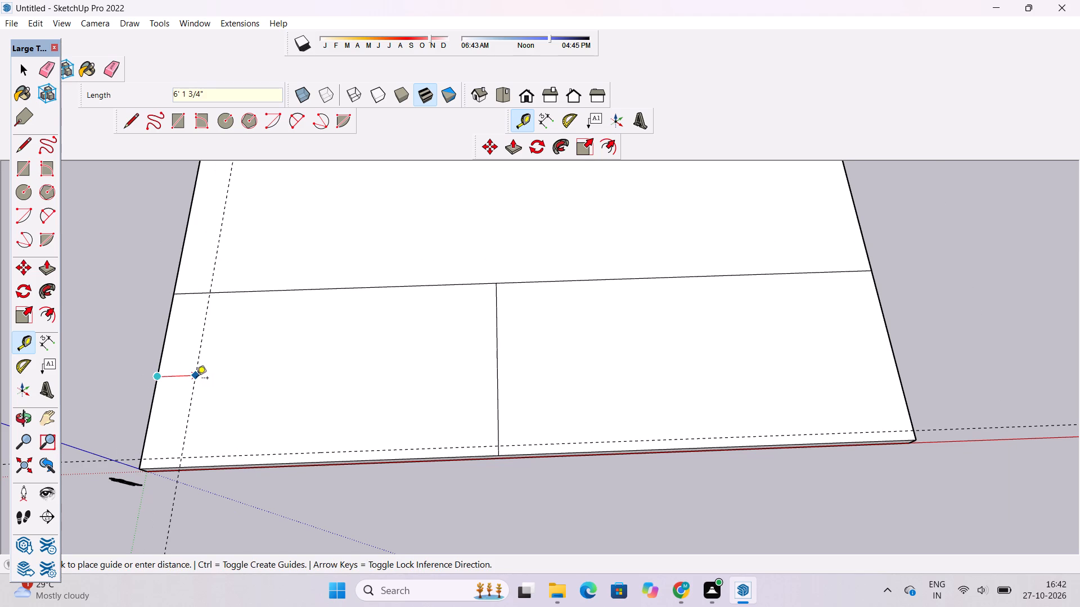
text(1.5')
key(Return)
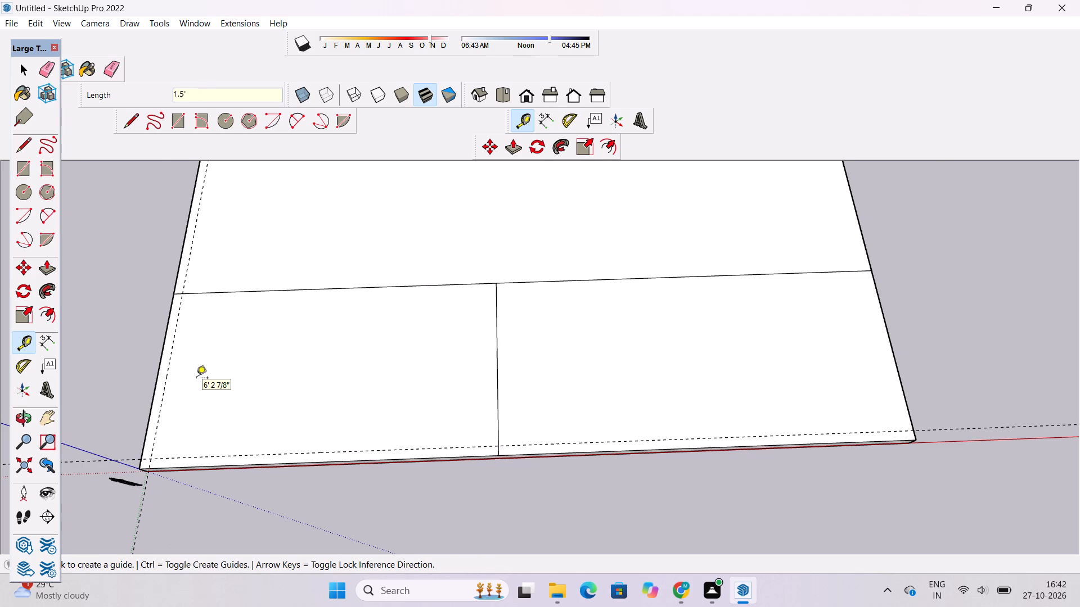
Draw lines along the 1.5' guides from the lengthwise dividing line to the guides' crossing, and on to the crosswise dividing line.
key(l)
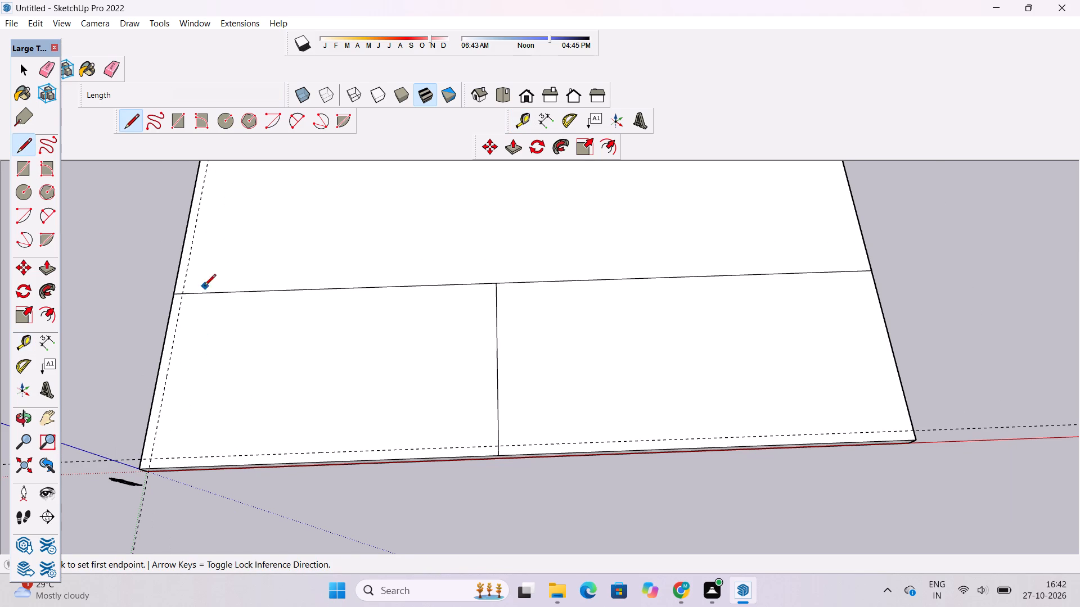
click(183, 295)
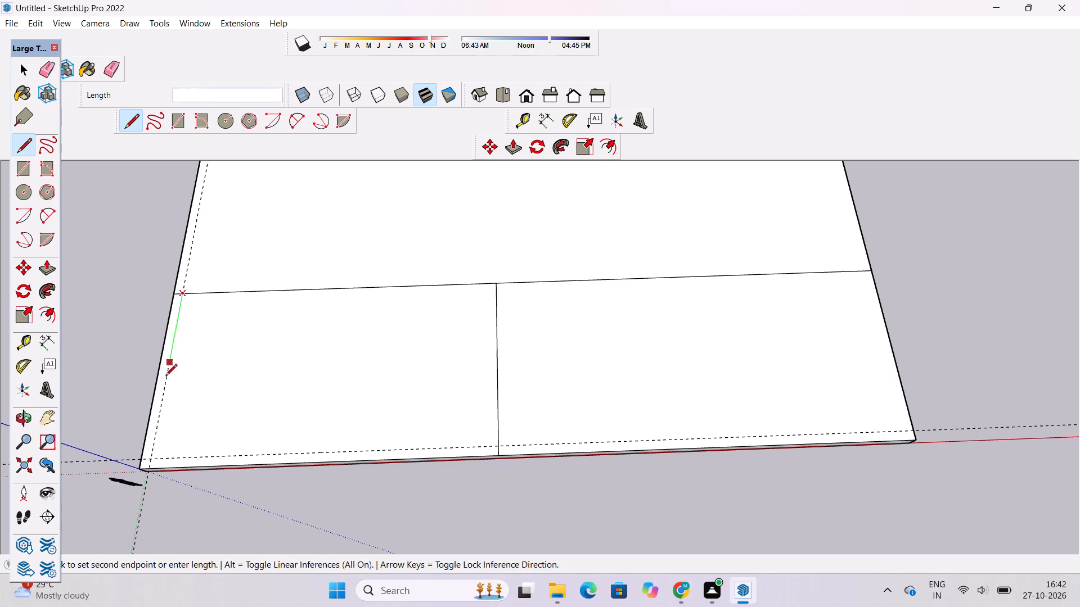
click(150, 460)
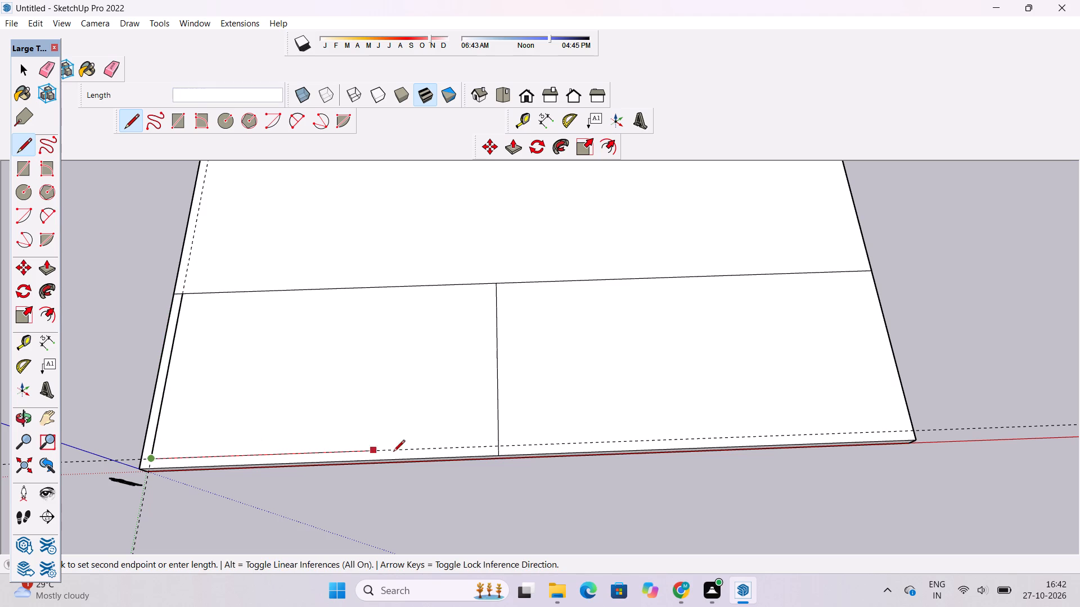
click(499, 446)
Erase the two 1.5' guides from the slab's top face.
key(e)
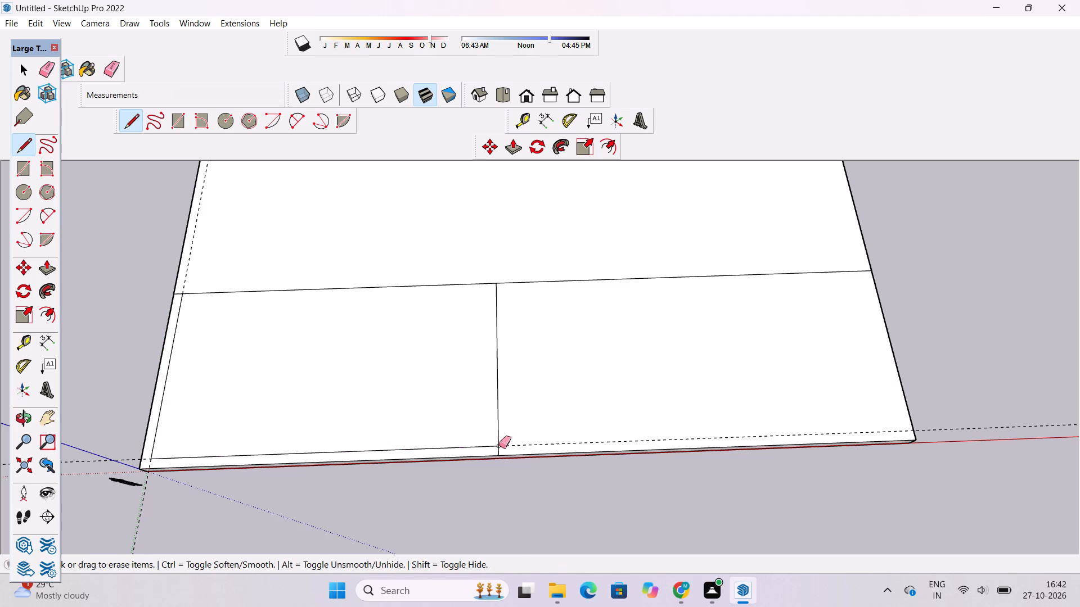
scroll(448, 442, down, 5)
drag(187, 433, 191, 463)
drag(280, 511, 259, 506)
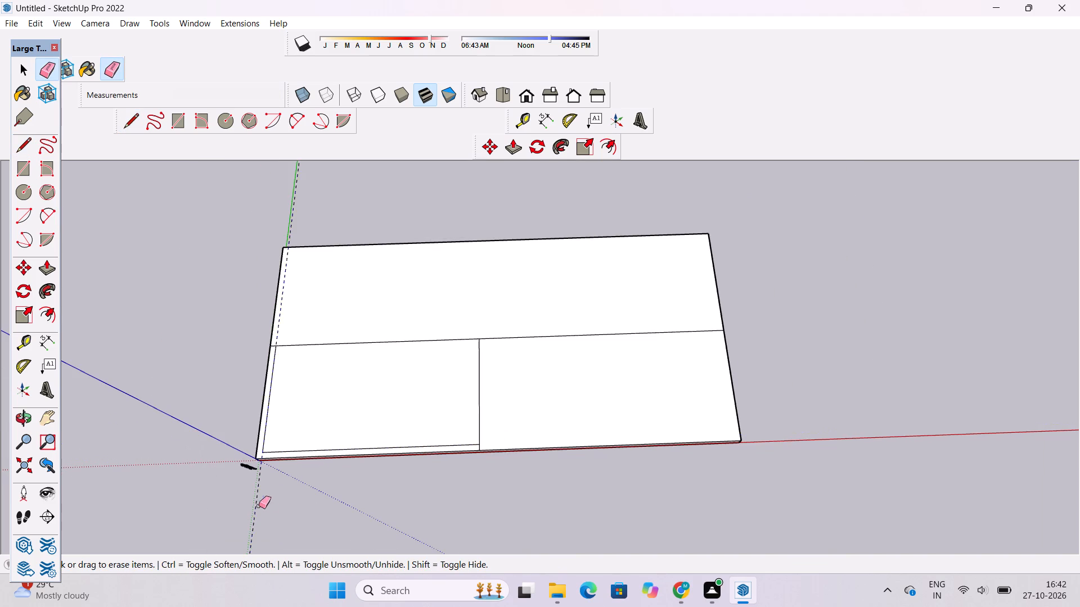
drag(259, 506, 251, 505)
Push/Pull the undivided rear strip of the slab's top face up 50'.
scroll(279, 465, up, 5)
key(o)
drag(281, 515, 321, 440)
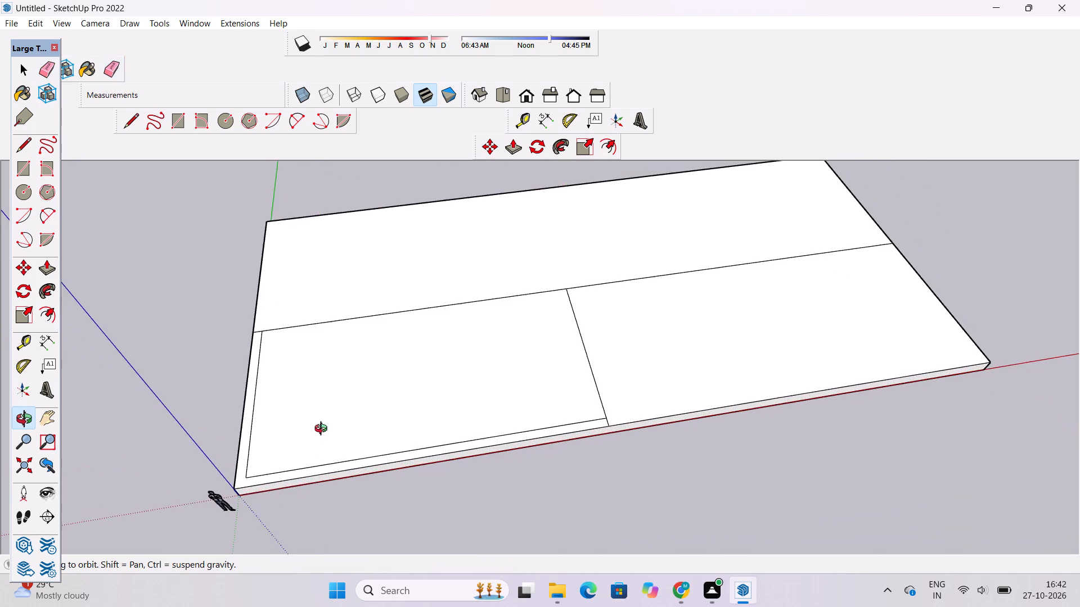
scroll(324, 430, down, 4)
shift+drag(454, 476, 426, 479)
drag(420, 480, 364, 480)
shift+drag(398, 443, 334, 501)
drag(333, 502, 397, 506)
shift+drag(395, 492, 375, 494)
drag(370, 491, 363, 475)
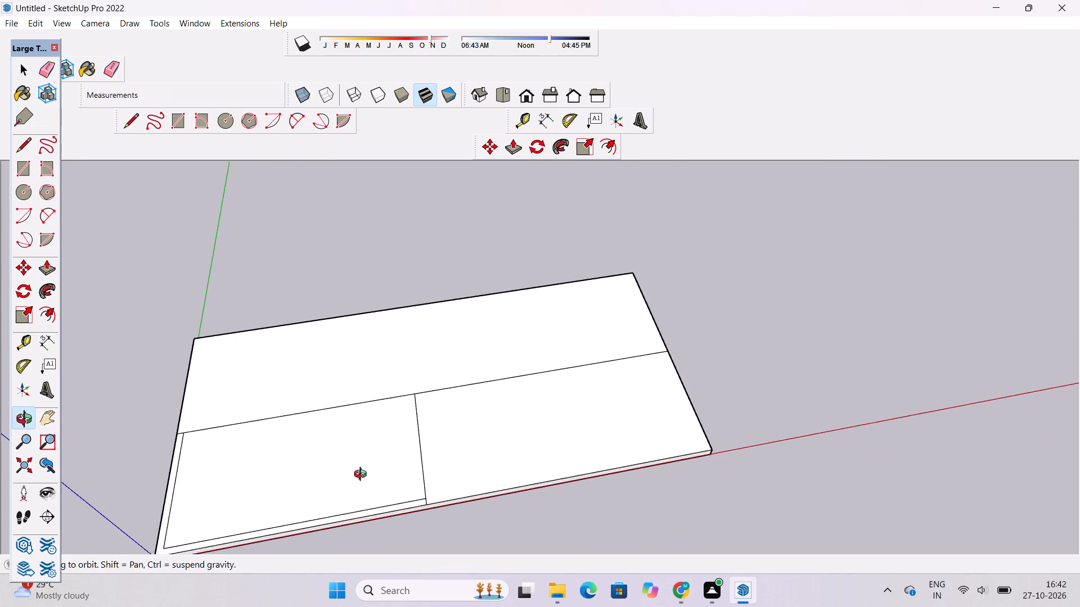
drag(363, 475, 360, 460)
scroll(351, 447, down, 2)
key(p)
scroll(225, 397, up, 5)
click(231, 396)
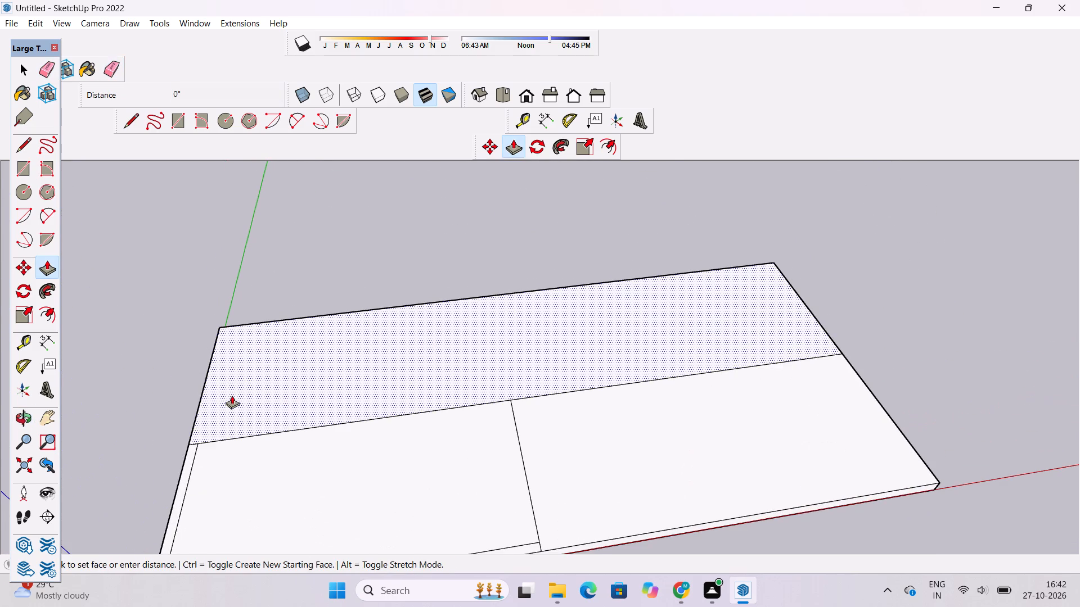
scroll(242, 368, down, 7)
text(50')
key(Return)
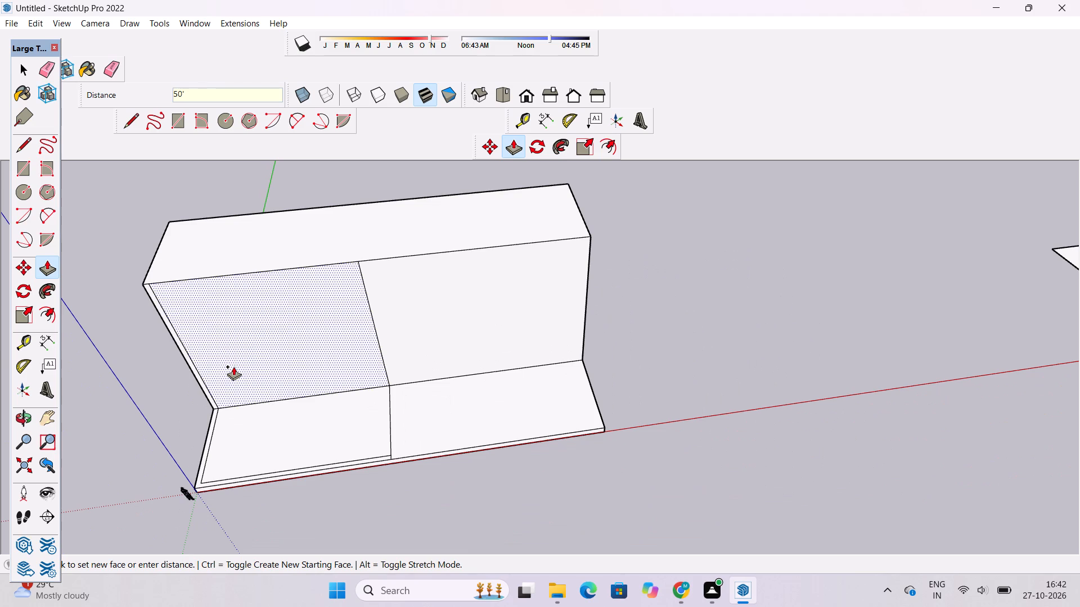
Erase the leftover vertical line near the origin-end edge of the raised block's front face.
key(e)
scroll(195, 378, up, 5)
drag(200, 345, 193, 362)
scroll(242, 340, down, 7)
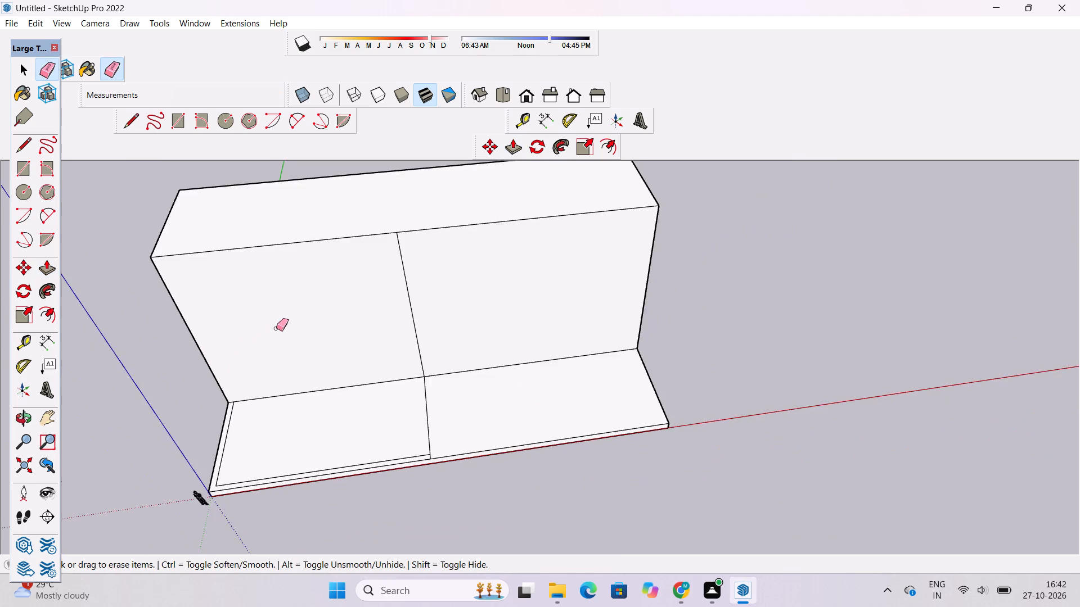
Inspect the raised block, the front areas with the inset border and the spare face from several angles.
scroll(276, 328, down, 3)
key(o)
drag(247, 406, 433, 280)
scroll(268, 485, up, 1)
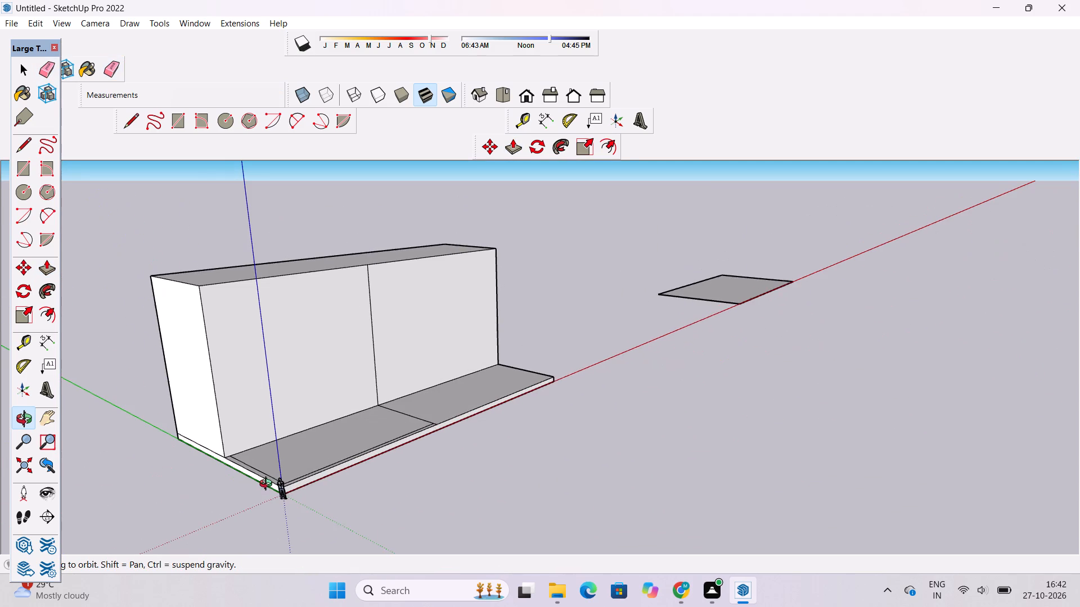
shift+drag(268, 483, 269, 416)
drag(281, 409, 164, 455)
shift+drag(385, 334, 332, 414)
scroll(332, 450, up, 2)
shift+drag(337, 443, 326, 437)
drag(326, 437, 328, 442)
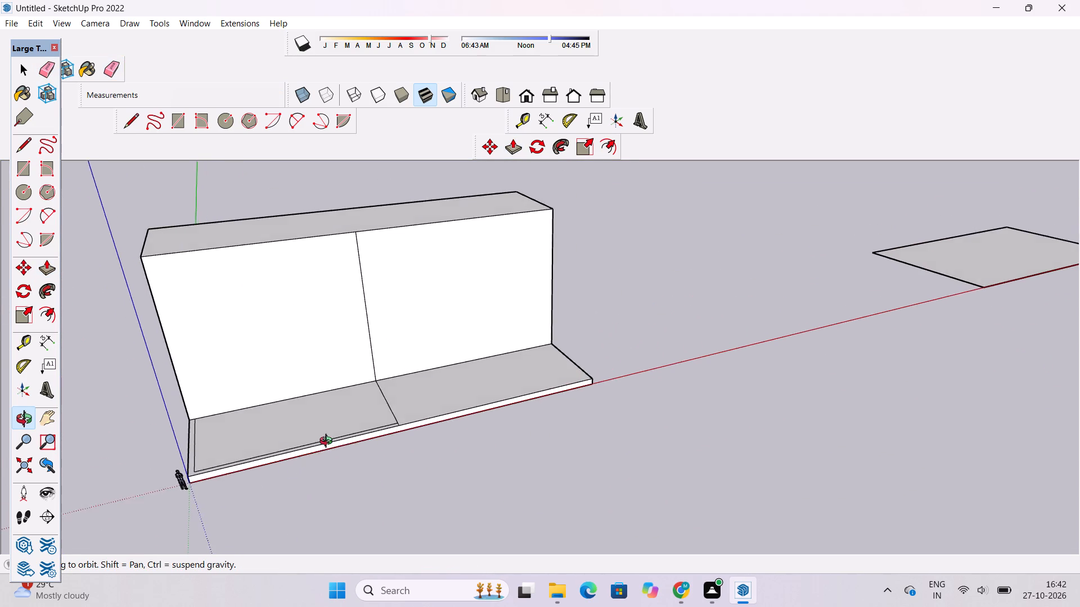
drag(328, 442, 339, 474)
shift+click(334, 474)
scroll(349, 434, down, 2)
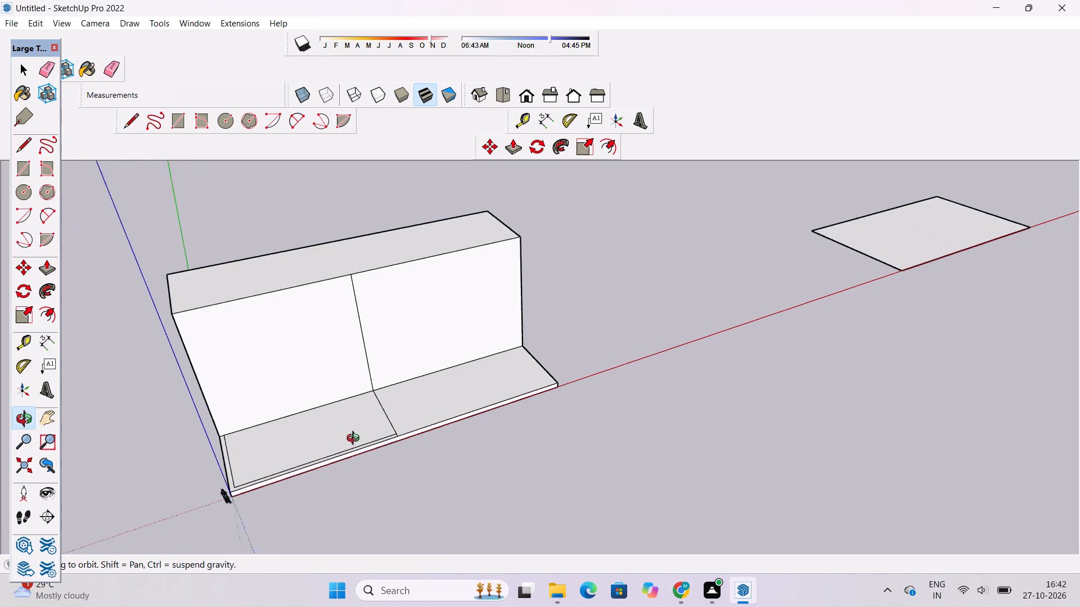
scroll(355, 440, down, 6)
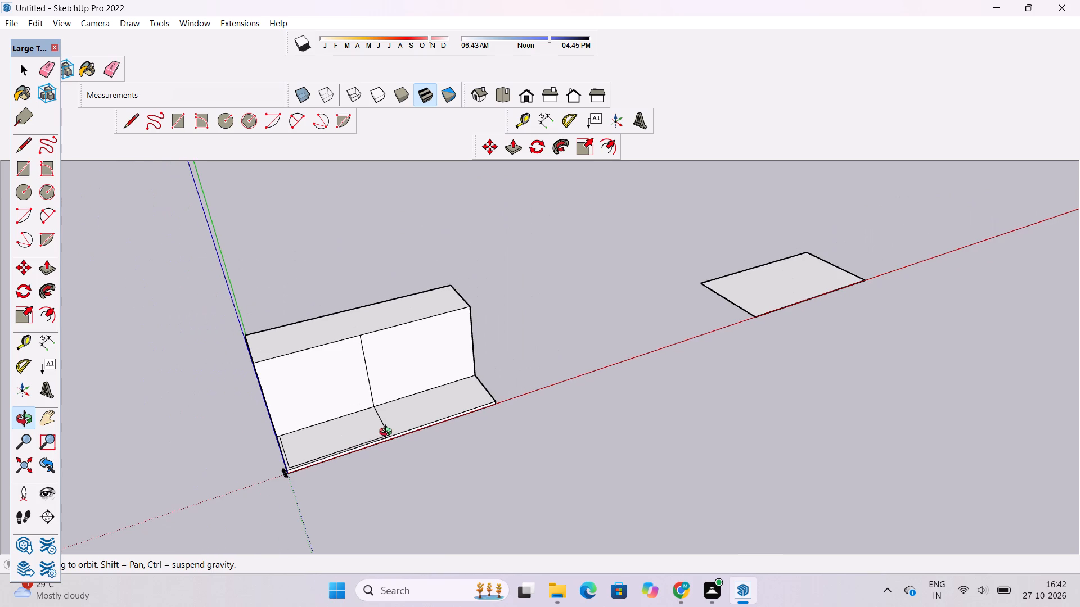
scroll(460, 372, down, 1)
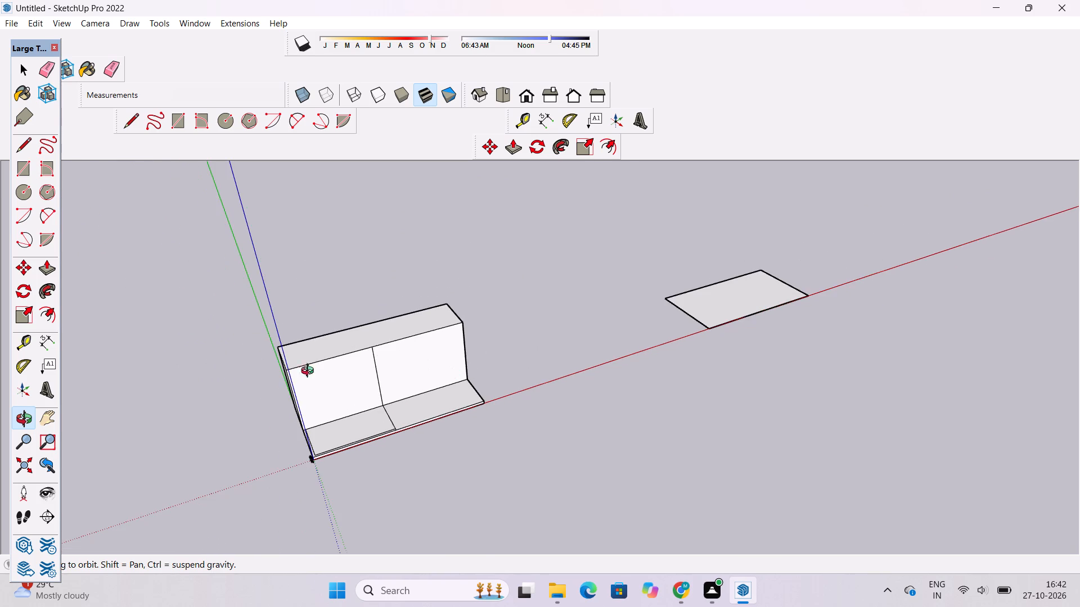
Push/Pull the narrow L-shaped border strip at the origin corner up 50', level with the raised block's top.
shift+drag(300, 384, 463, 370)
scroll(564, 455, up, 4)
shift+drag(558, 440, 527, 369)
drag(483, 327, 471, 396)
scroll(358, 380, up, 4)
shift+drag(475, 366, 422, 366)
drag(395, 383, 504, 373)
scroll(471, 396, up, 4)
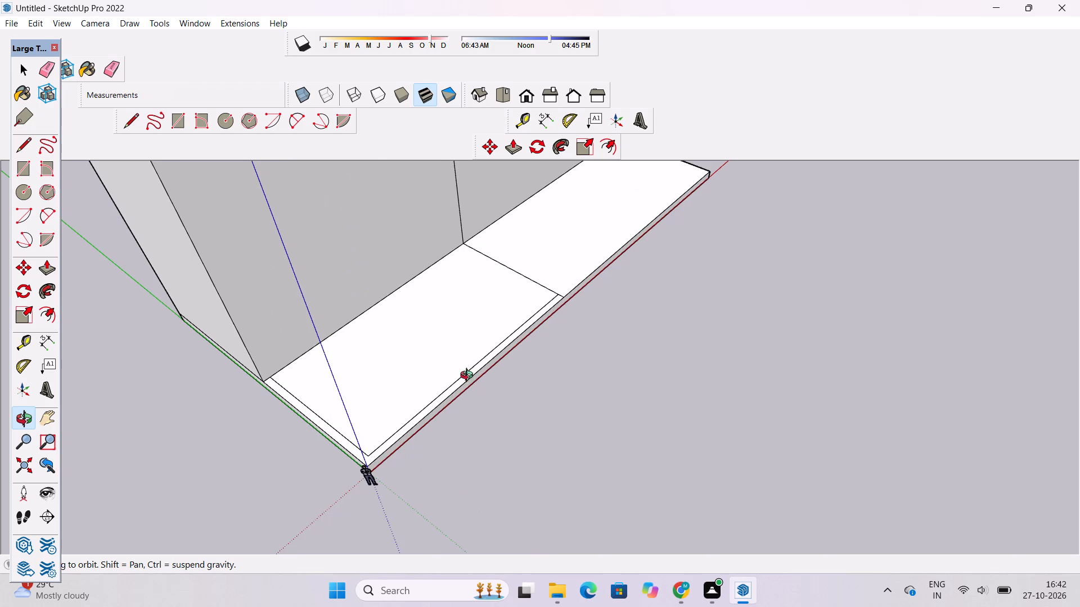
scroll(357, 400, down, 3)
shift+drag(361, 397, 368, 422)
drag(316, 472, 349, 419)
scroll(365, 434, up, 2)
click(371, 421)
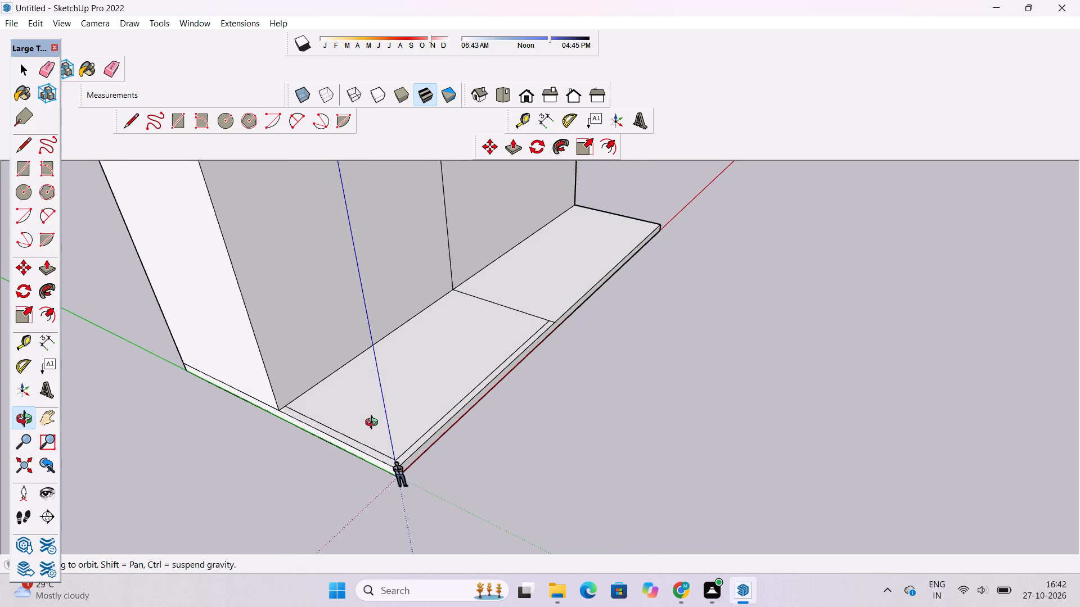
key(p)
scroll(309, 414, up, 10)
click(270, 412)
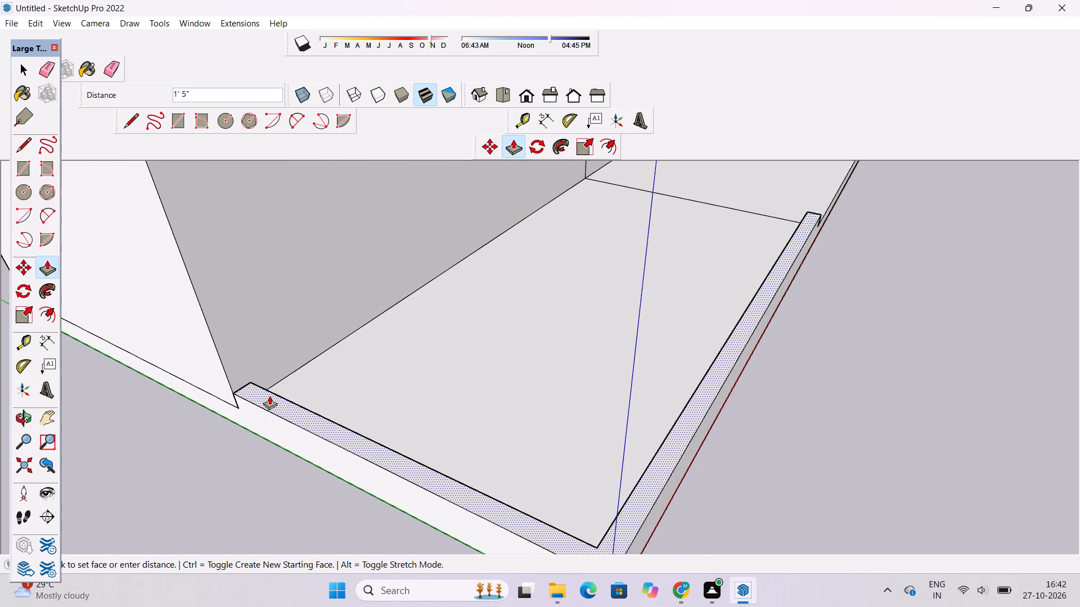
scroll(269, 396, down, 16)
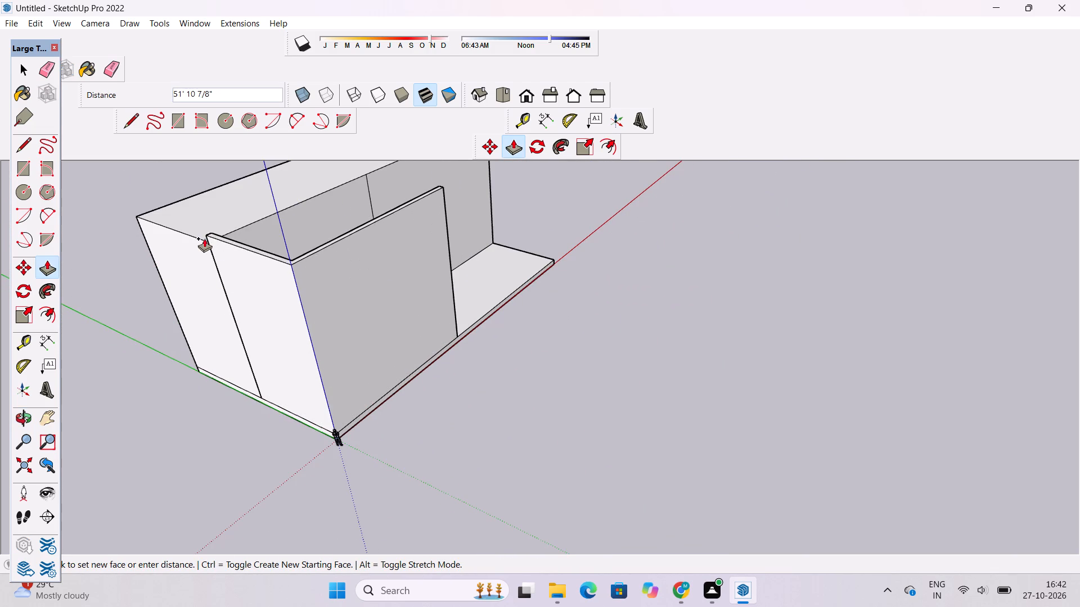
click(198, 238)
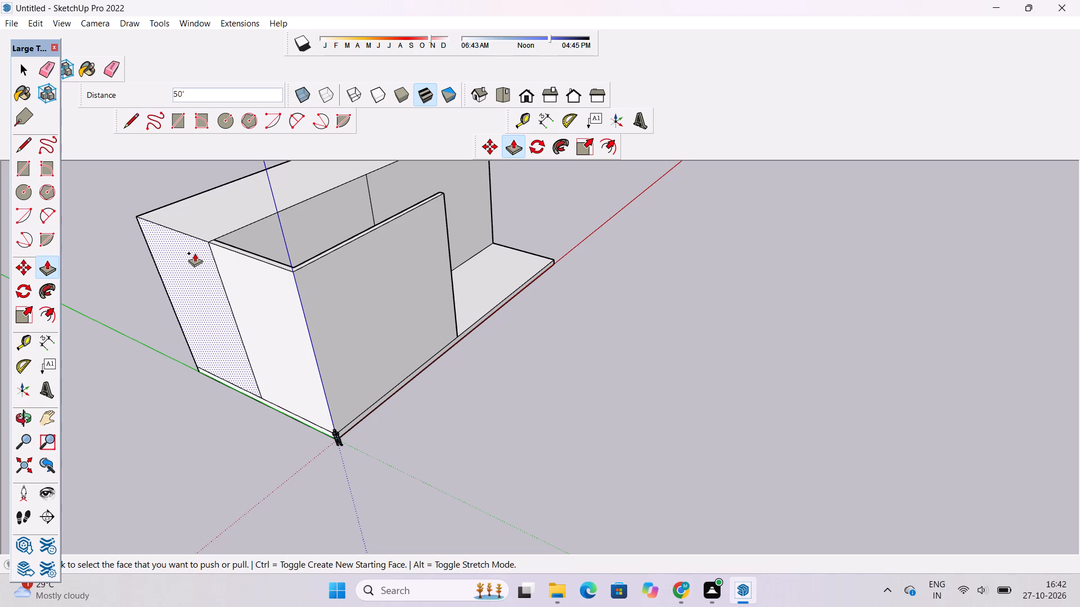
Examine the L-shaped wall, the raised block and the open front area from all sides, along with the spare face.
key(o)
scroll(478, 252, down, 5)
drag(599, 289, 461, 315)
shift+drag(514, 289, 413, 305)
drag(412, 305, 440, 339)
key(space)
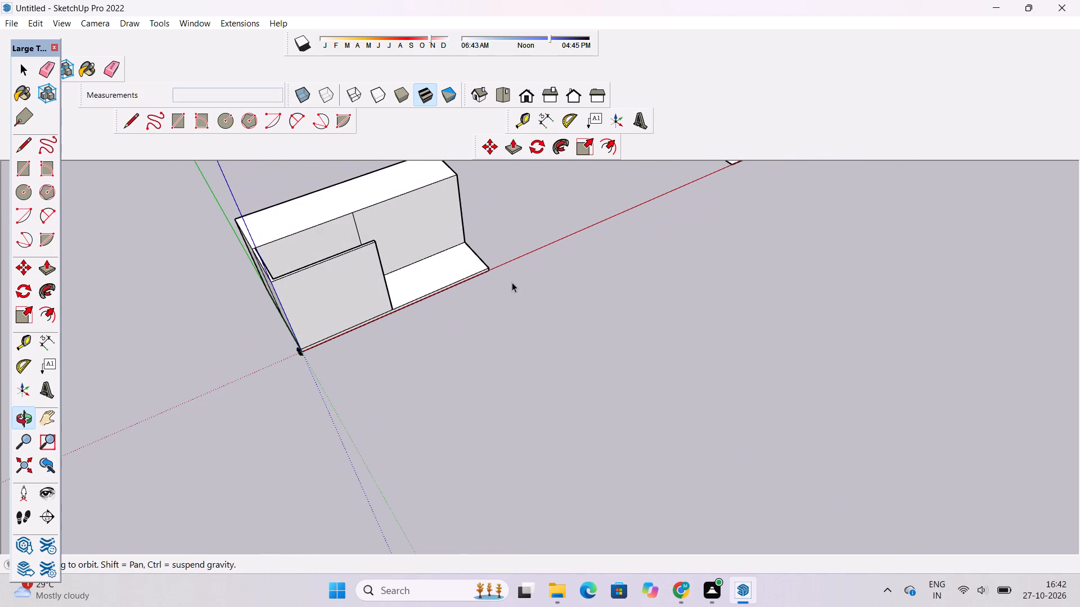
key(o)
drag(505, 303, 505, 240)
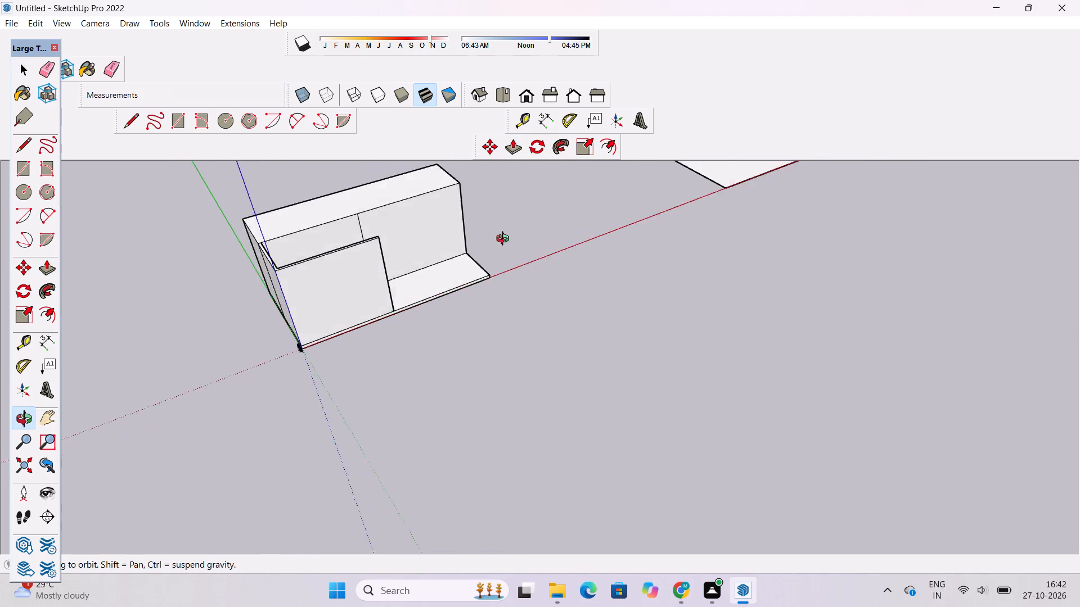
drag(505, 240, 505, 229)
scroll(358, 259, down, 5)
shift+drag(357, 262, 390, 316)
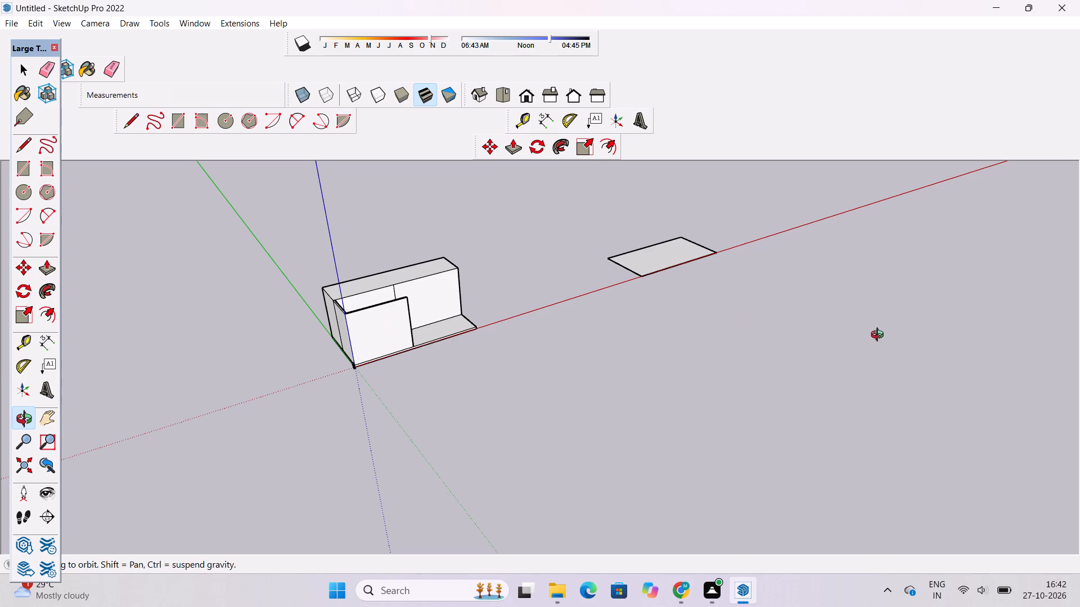
scroll(458, 290, down, 3)
drag(457, 283, 457, 321)
scroll(395, 319, up, 3)
shift+drag(397, 319, 452, 329)
drag(452, 329, 444, 354)
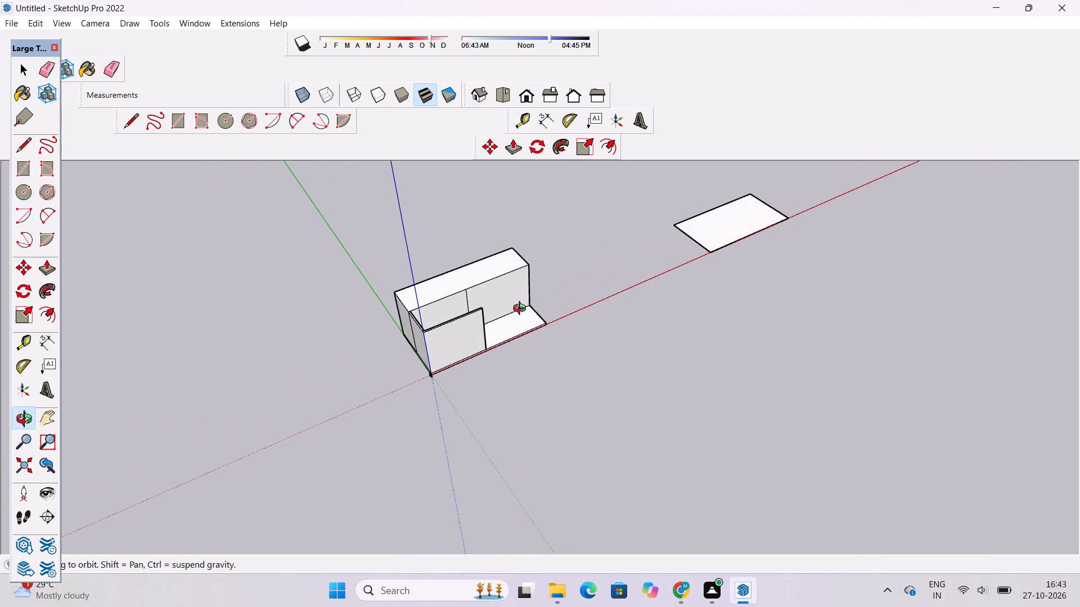
scroll(475, 311, up, 5)
shift+drag(478, 305, 467, 332)
drag(490, 332, 423, 347)
scroll(421, 346, up, 4)
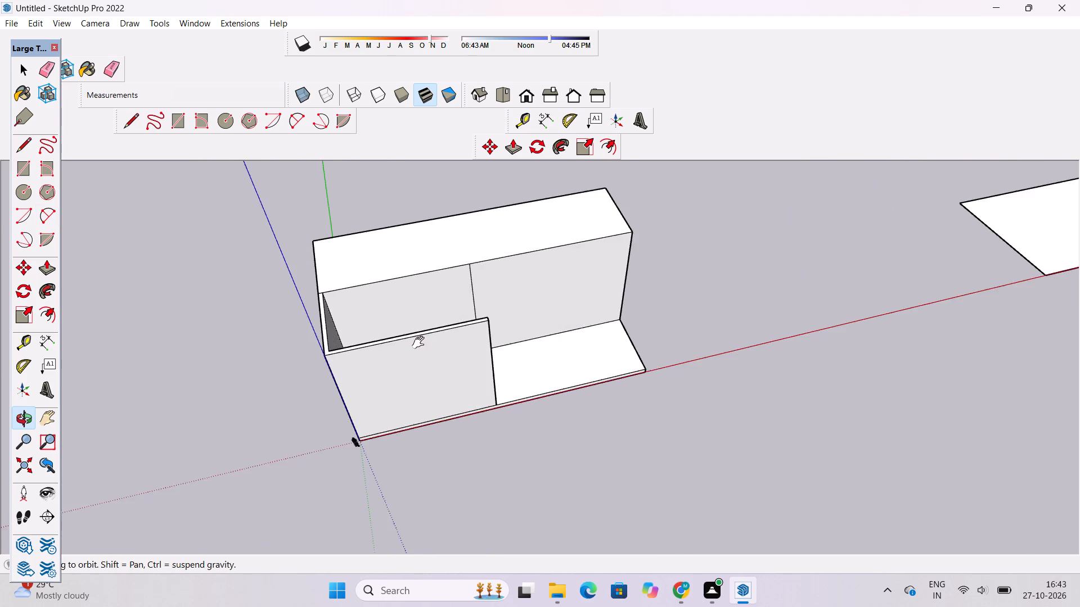
shift+drag(421, 343, 417, 356)
drag(426, 361, 610, 310)
scroll(470, 411, up, 3)
drag(395, 455, 425, 384)
drag(409, 435, 479, 274)
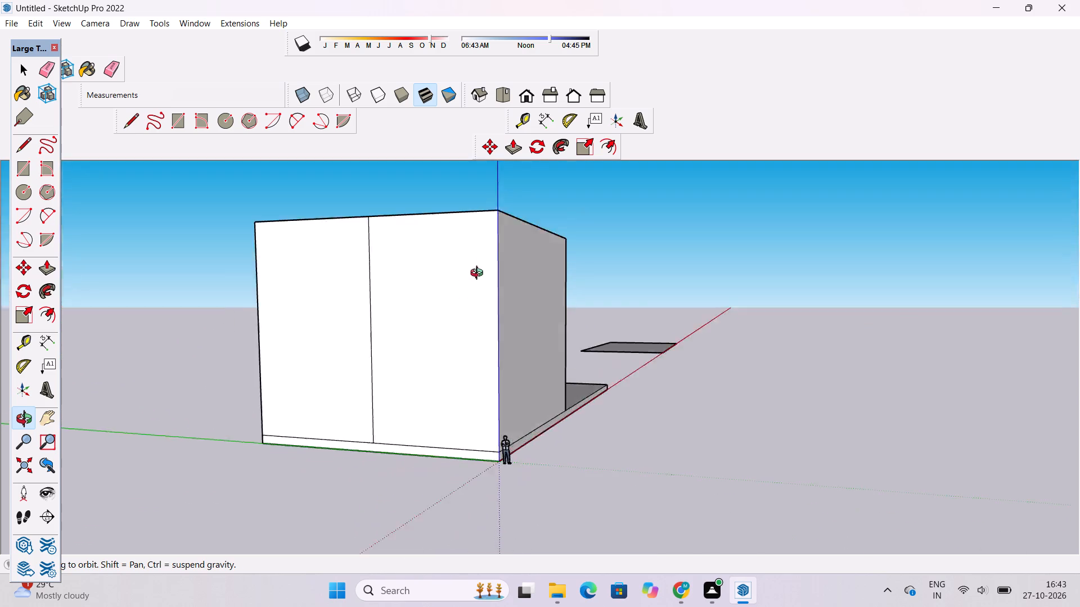
drag(479, 274, 488, 251)
shift+drag(496, 236, 431, 311)
drag(493, 335, 278, 553)
shift+drag(495, 295, 435, 342)
drag(633, 374, 628, 374)
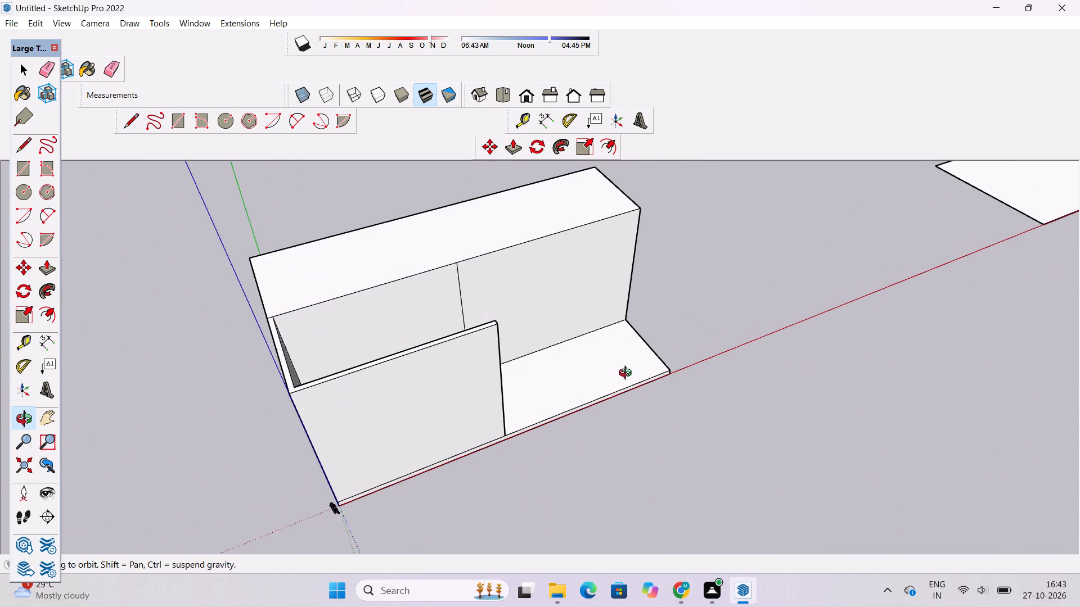
drag(628, 374, 521, 299)
scroll(499, 253, down, 5)
shift+drag(516, 305, 438, 275)
drag(429, 289, 690, 295)
shift+drag(364, 372, 366, 336)
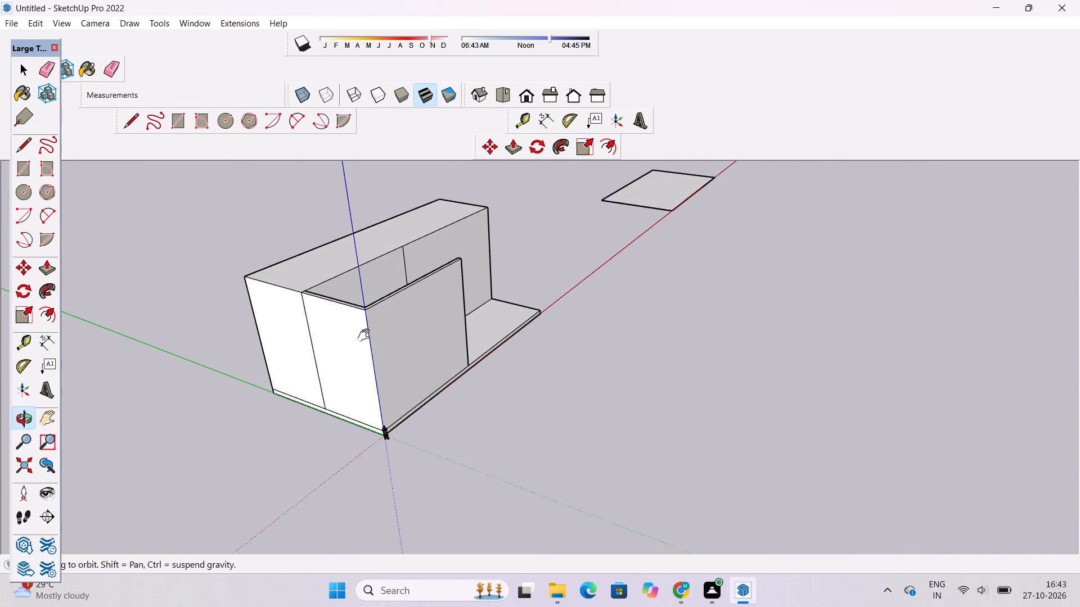
shift+drag(366, 336, 351, 380)
shift+drag(399, 357, 354, 399)
shift+scroll(433, 386, down, 2)
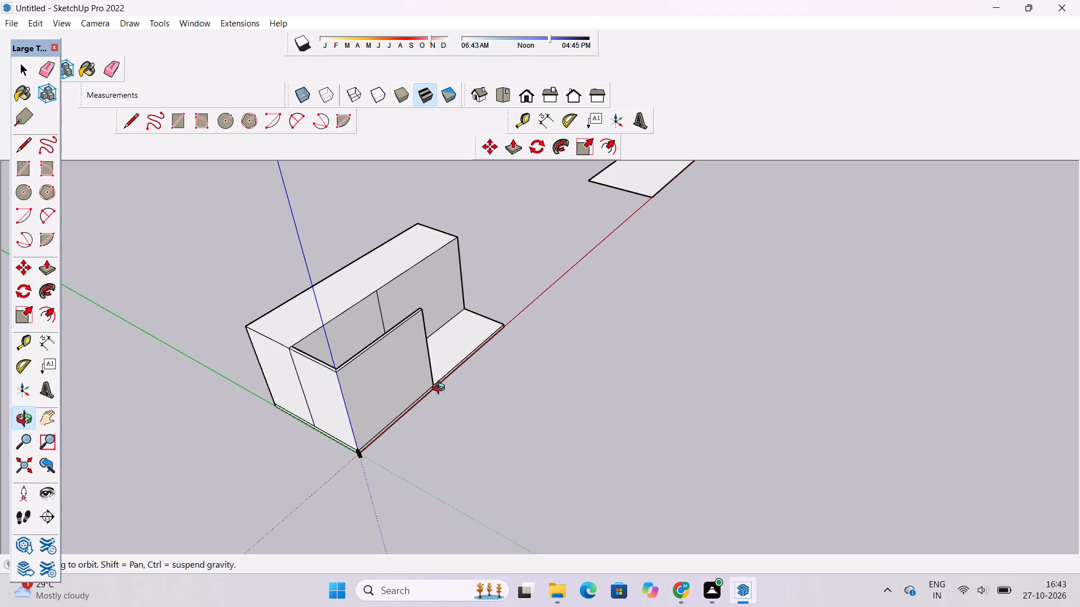
drag(496, 414, 380, 388)
shift+drag(451, 333, 388, 382)
shift+scroll(420, 376, down, 3)
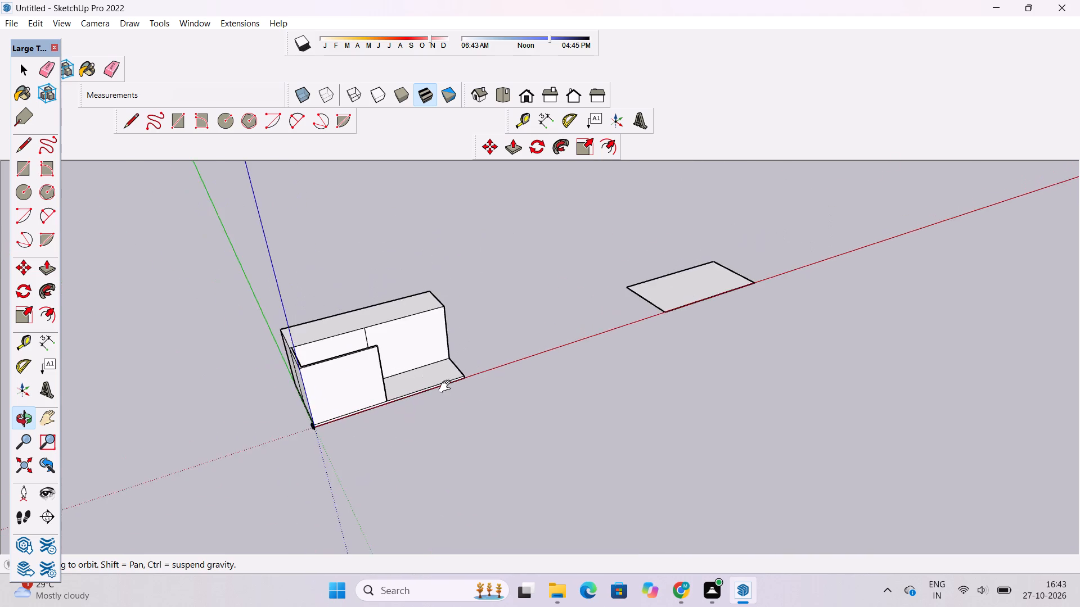
Push/Pull the spare rectangular face on the red axis up 2'.
shift+drag(442, 385, 404, 388)
drag(405, 391, 442, 429)
scroll(712, 223, up, 9)
key(space)
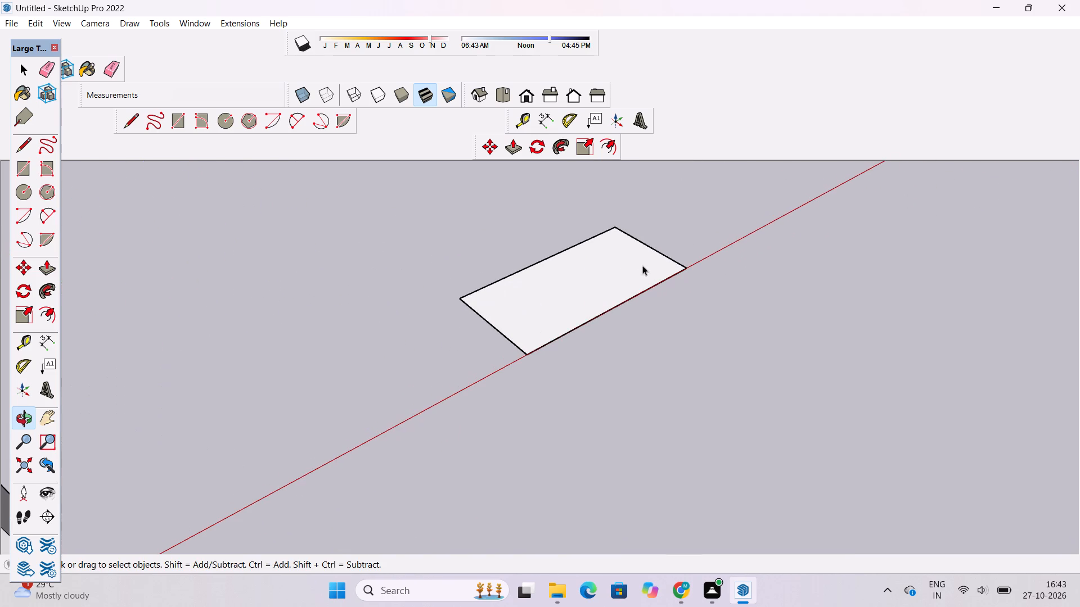
click(616, 280)
key(p)
click(616, 280)
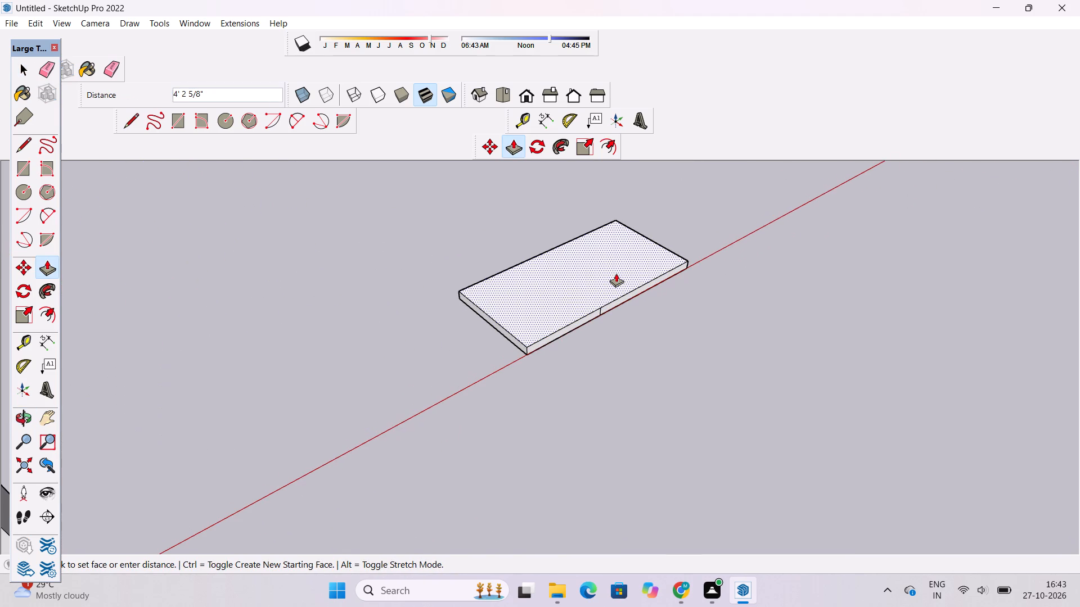
text(2')
key(Return)
Erase the short vertical line midway along the spare slab's long side on the red axis.
scroll(615, 322, up, 9)
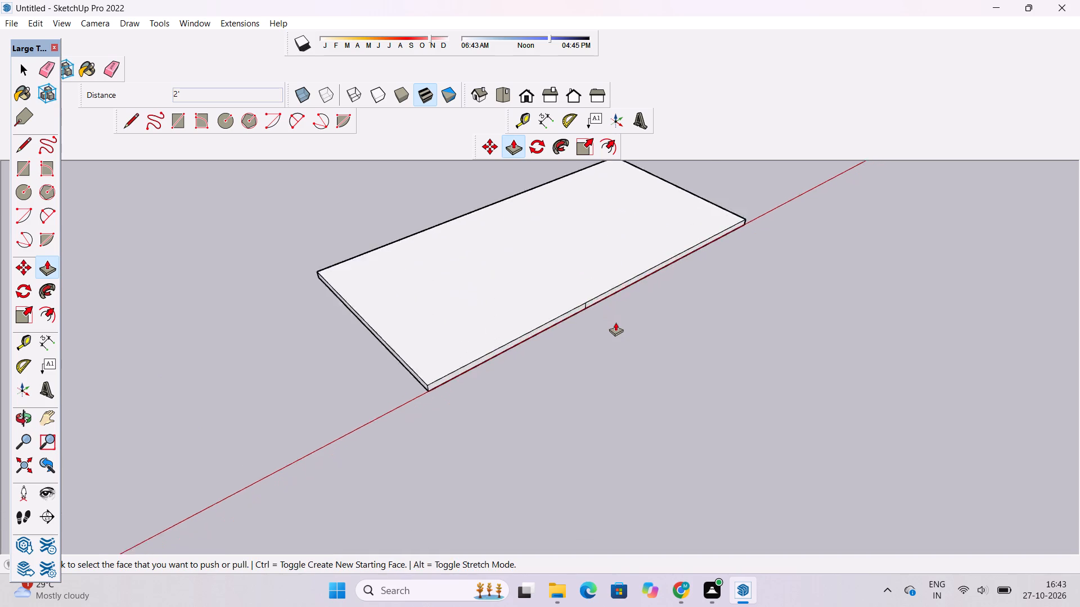
scroll(615, 322, up, 15)
key(e)
drag(606, 279, 588, 282)
scroll(489, 433, down, 8)
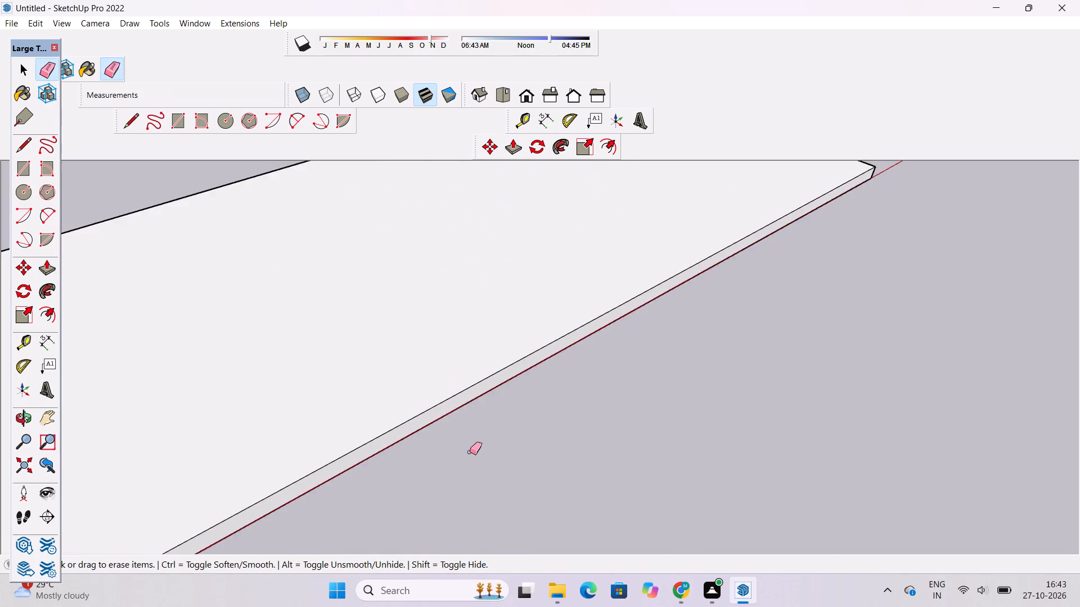
Examine the spare slab and its position relative to the walled building from several angles.
scroll(470, 452, down, 6)
key(o)
drag(826, 429, 552, 398)
scroll(517, 380, down, 5)
drag(854, 478, 394, 401)
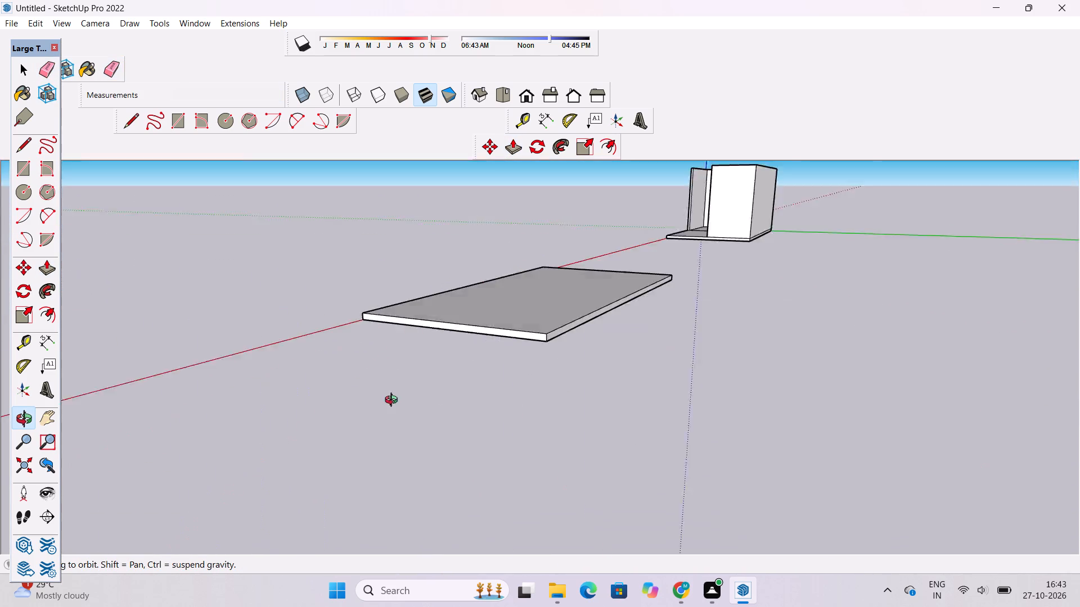
drag(394, 401, 307, 383)
drag(307, 383, 1079, 539)
scroll(656, 358, down, 4)
scroll(443, 235, up, 6)
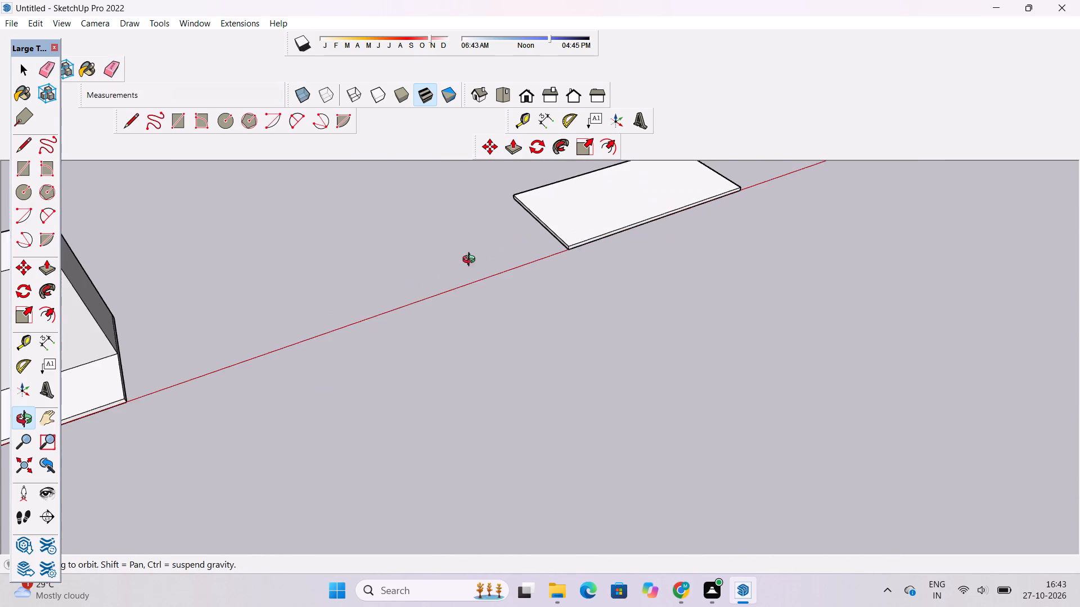
drag(492, 272, 606, 278)
scroll(690, 309, down, 6)
drag(709, 316, 618, 330)
shift+drag(549, 327, 759, 315)
scroll(755, 305, down, 5)
shift+drag(776, 324, 672, 306)
drag(669, 313, 789, 338)
scroll(623, 194, up, 5)
shift+drag(623, 274, 623, 320)
drag(620, 364, 557, 235)
scroll(556, 228, down, 3)
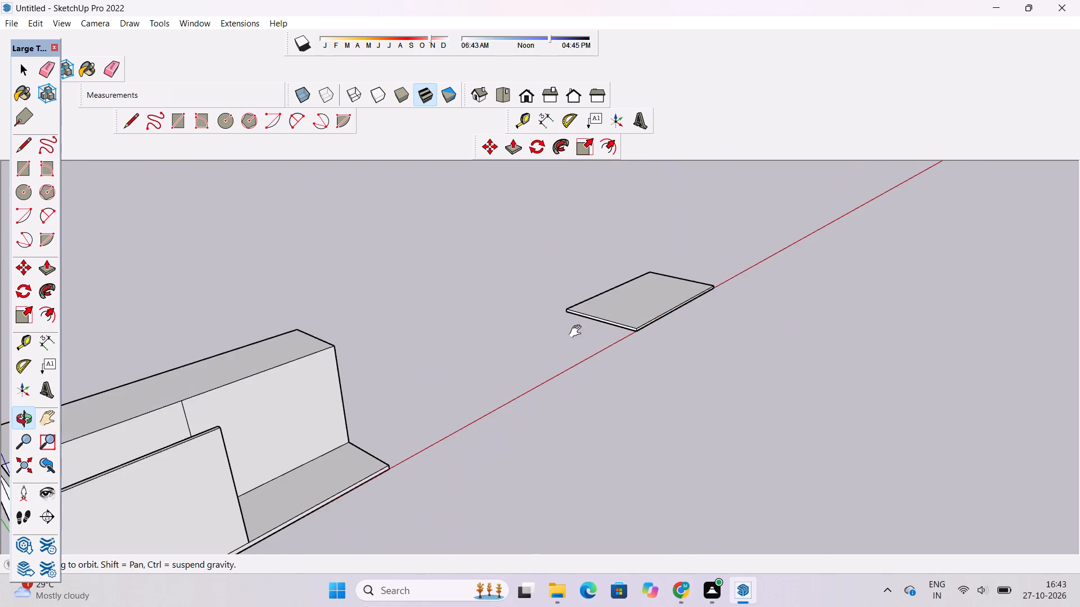
Select the whole spare slab on the red axis and make it a group.
shift+drag(582, 327, 544, 345)
key(space)
scroll(683, 225, up, 5)
triple_click(683, 225)
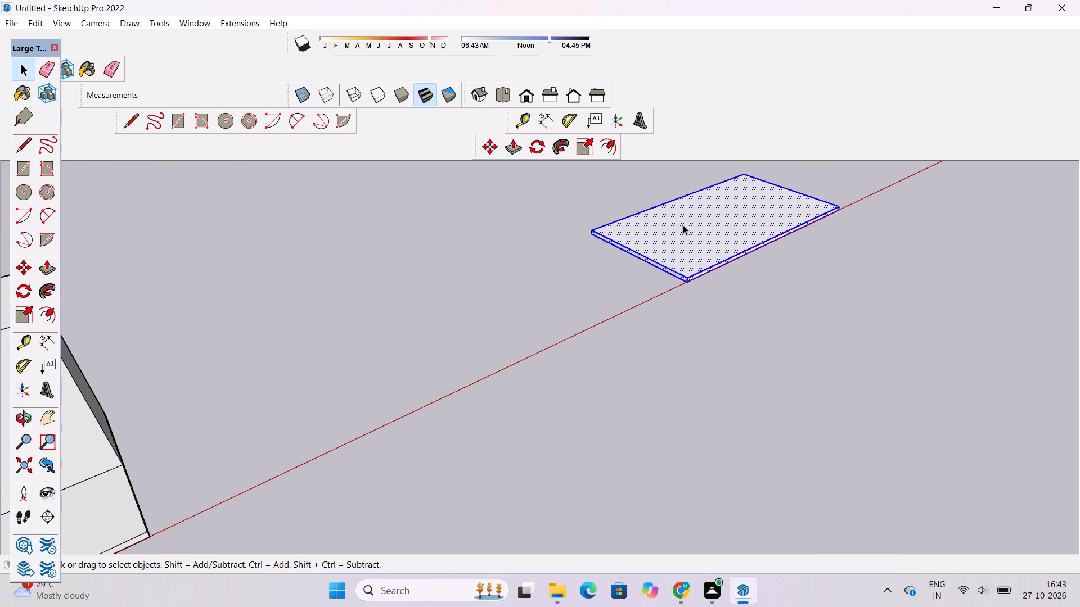
click(683, 225)
right_click(683, 225)
click(717, 341)
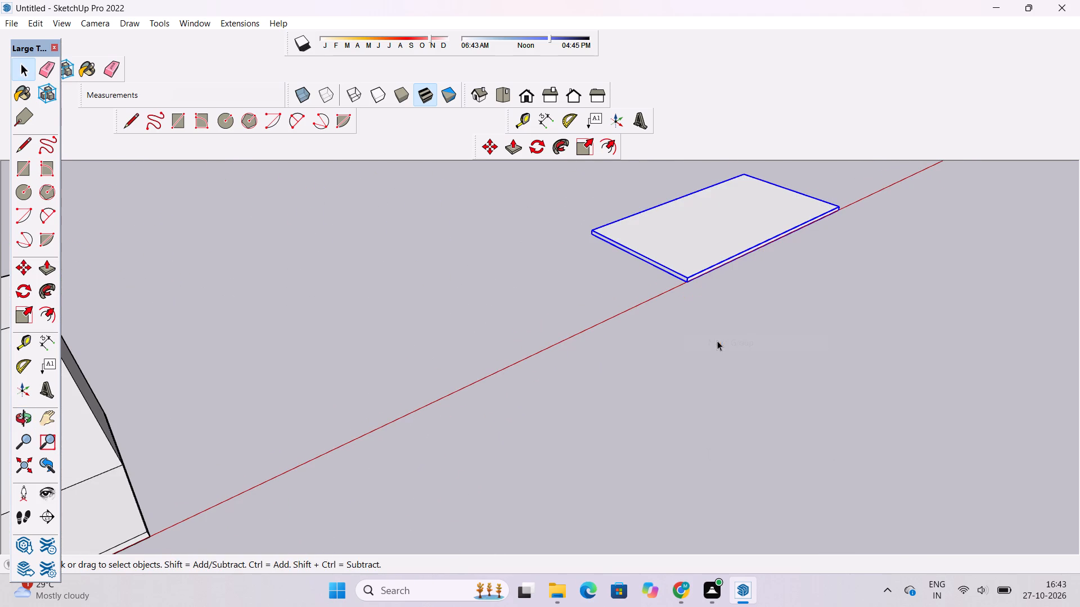
Copy the slab group by its rear corner onto the raised block's top rear corner nearest the green axis, as a roof.
key(m)
scroll(588, 242, up, 6)
click(592, 230)
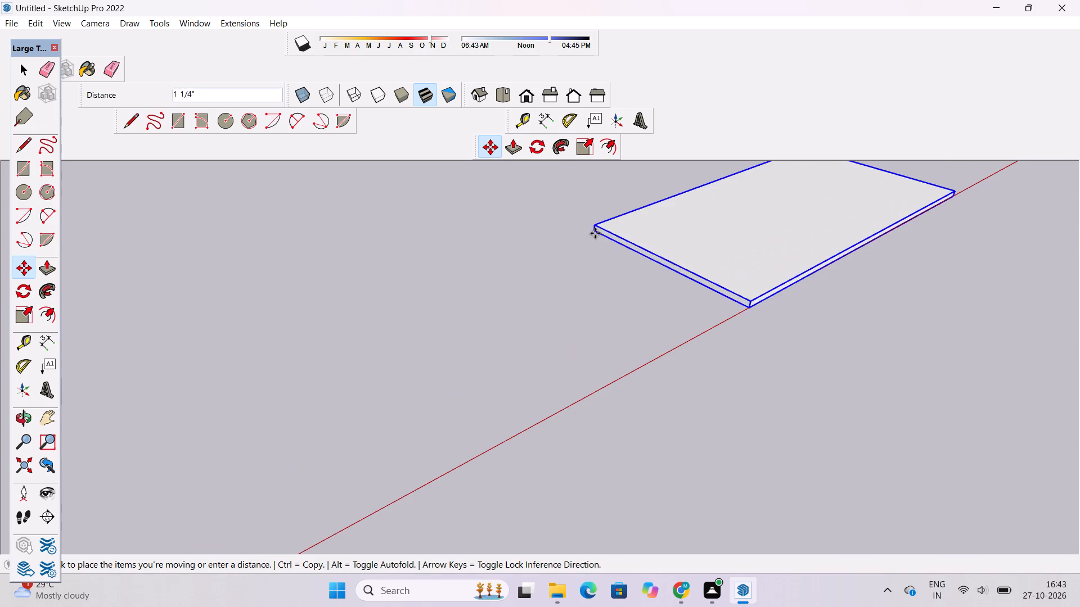
scroll(696, 287, down, 18)
scroll(638, 302, up, 5)
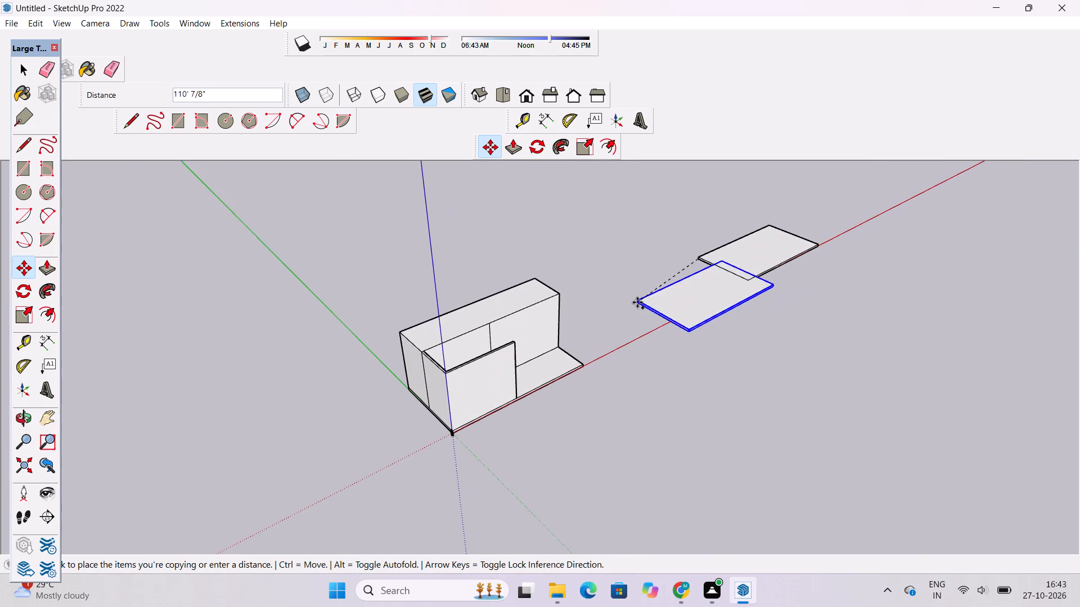
scroll(568, 309, up, 4)
scroll(545, 285, down, 4)
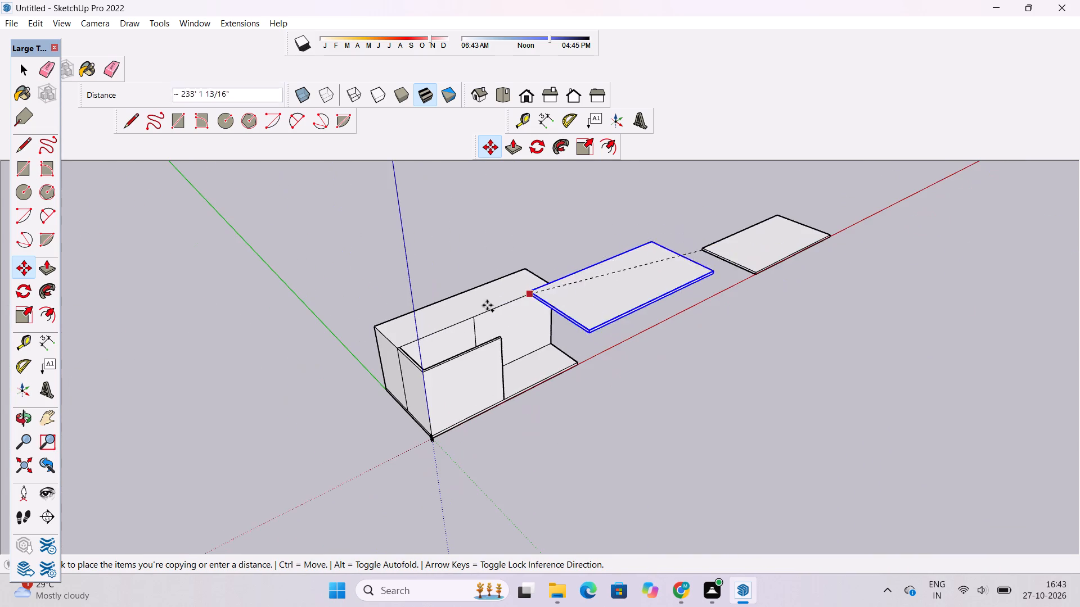
scroll(404, 328, up, 15)
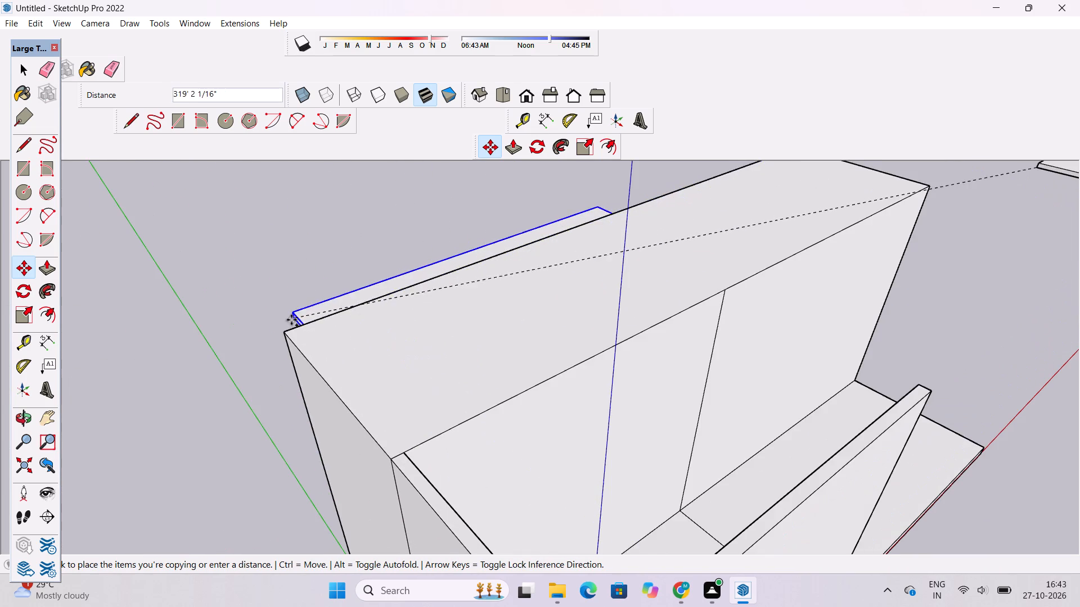
click(284, 330)
key(space)
Explode the copied roof slab group on top of the building.
scroll(300, 224, down, 5)
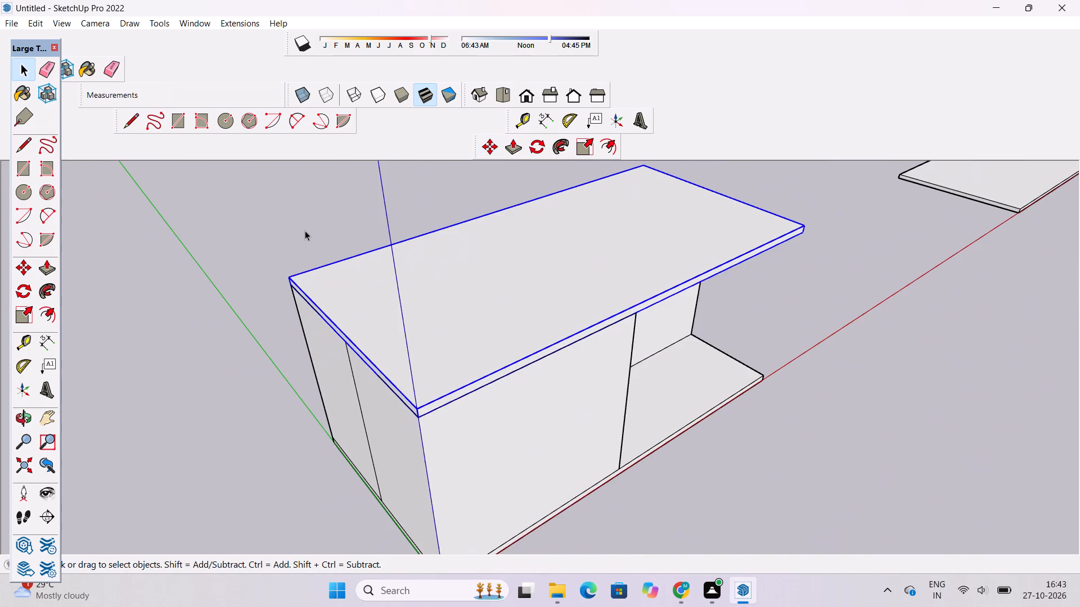
right_click(427, 309)
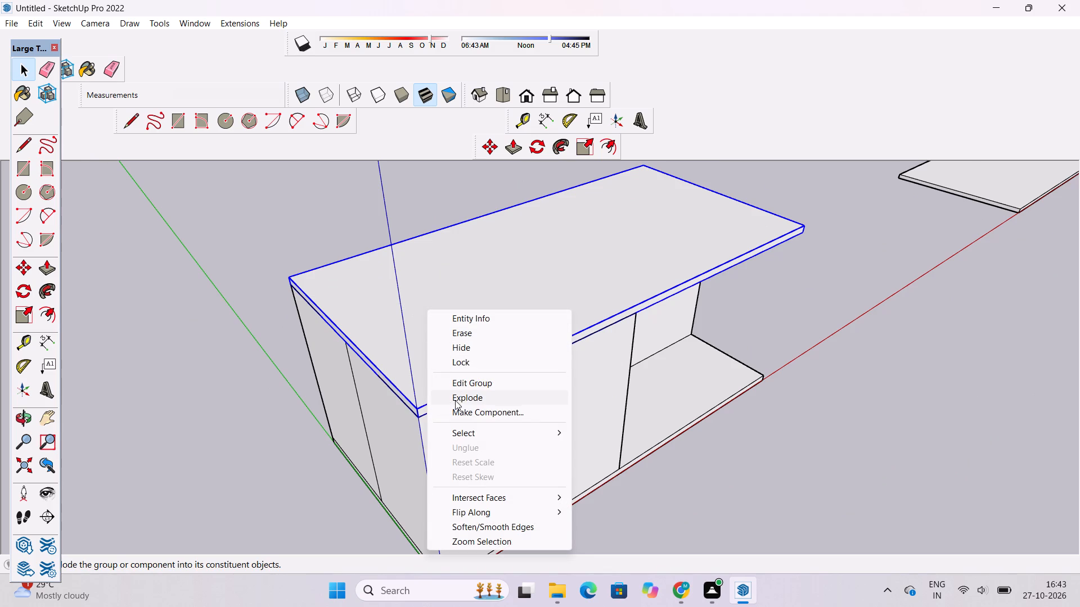
click(455, 400)
click(233, 369)
Erase the vertical seam line on the building's short end wall along the green axis.
key(o)
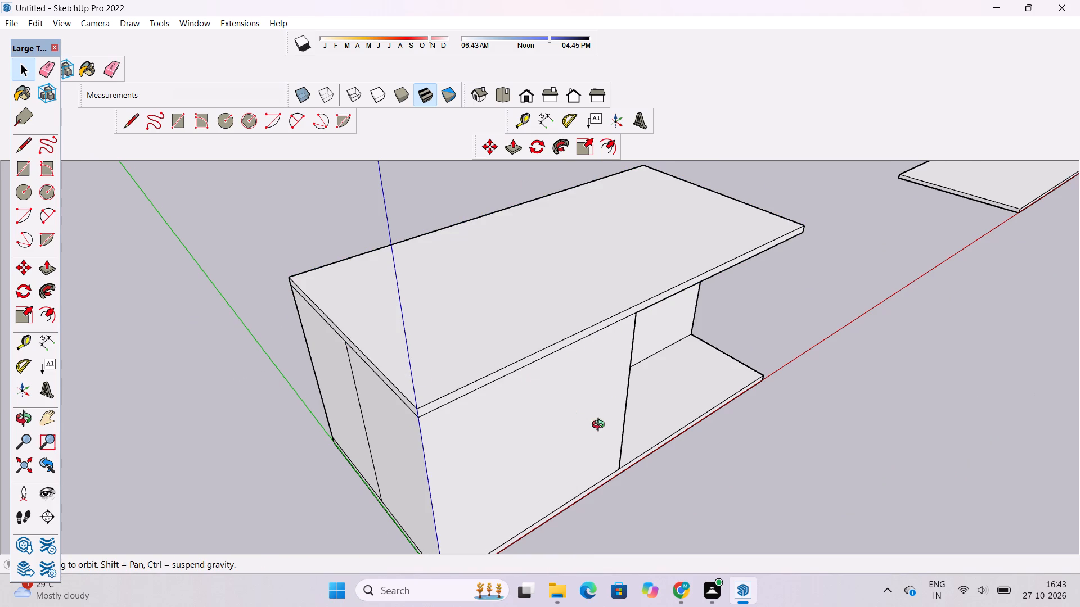
drag(598, 424, 412, 382)
shift+drag(467, 369, 461, 389)
drag(433, 390, 677, 383)
shift+drag(388, 454, 390, 432)
drag(390, 432, 364, 450)
key(e)
drag(373, 445, 344, 422)
Examine the roofed building's front wall, open recess and far end from several angles.
scroll(253, 456, down, 3)
key(o)
drag(656, 472, 487, 425)
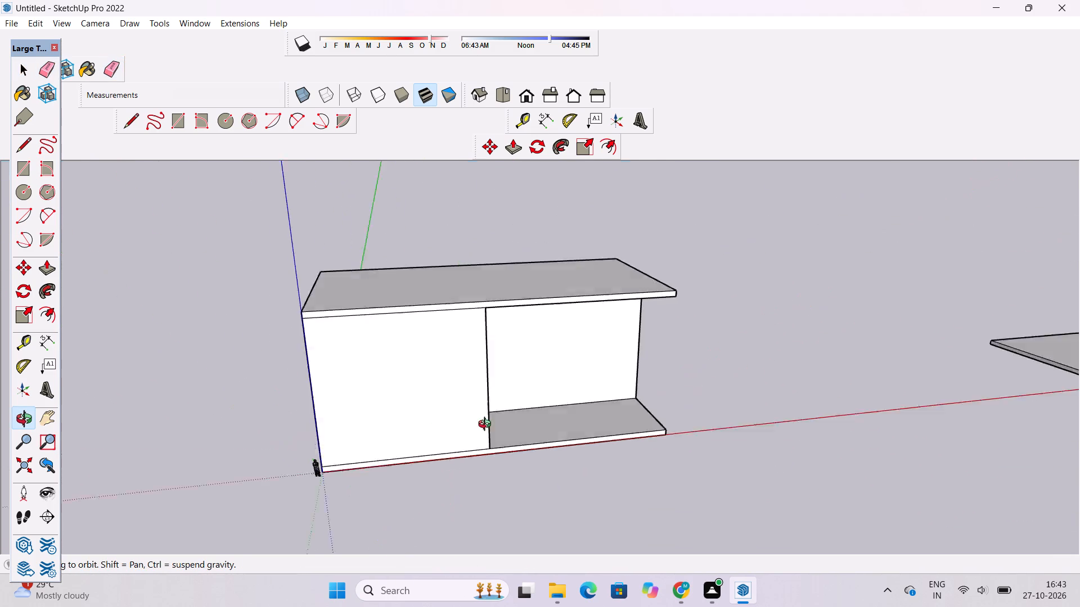
drag(487, 425, 51, 373)
click(59, 380)
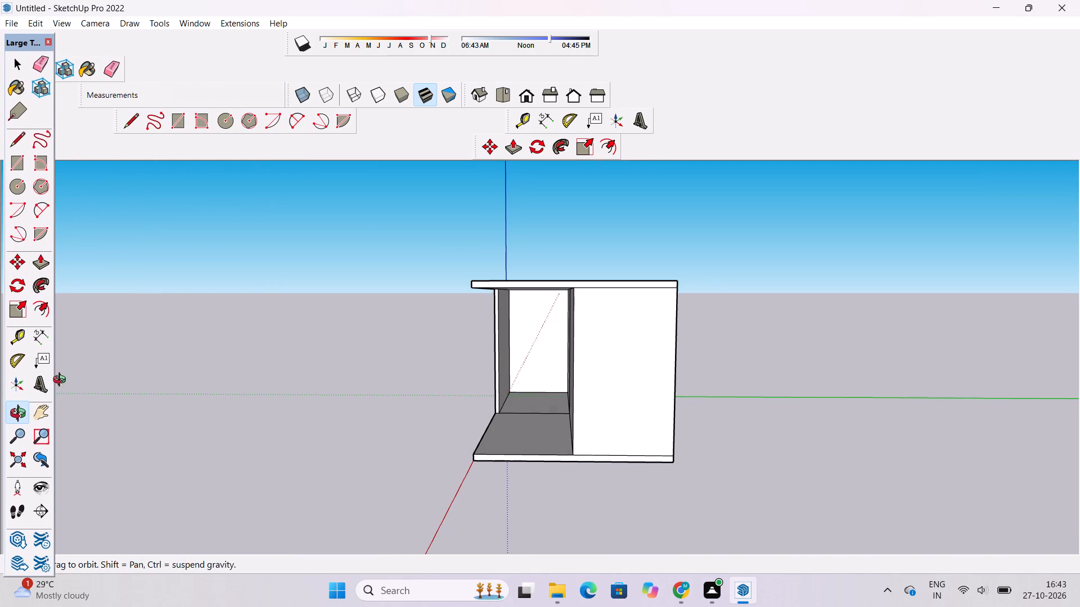
drag(250, 360, 358, 412)
shift+drag(561, 441, 481, 406)
drag(471, 419, 708, 416)
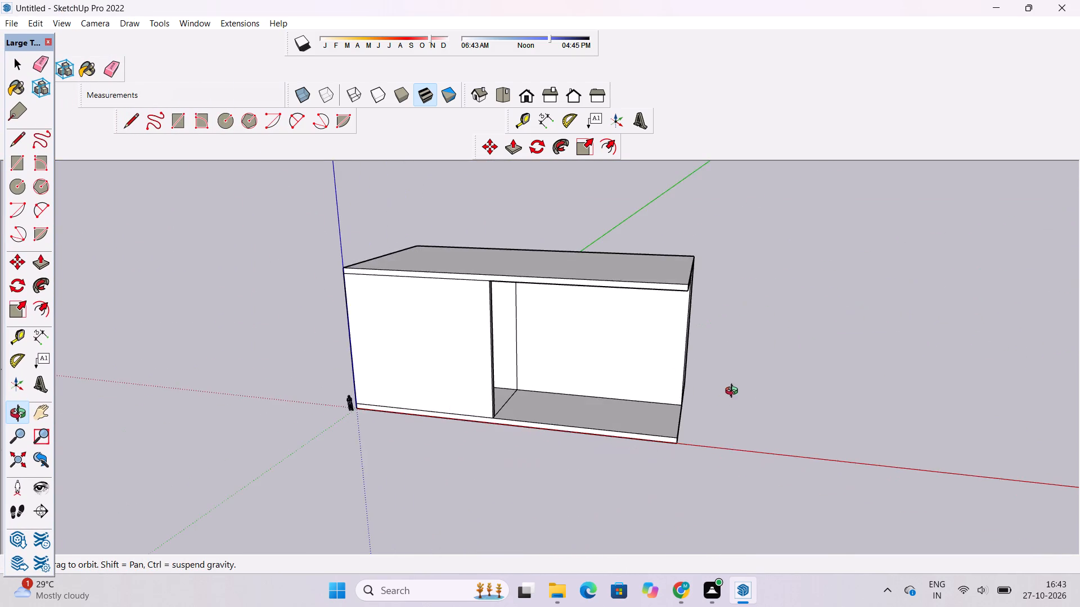
shift+drag(629, 375, 589, 374)
shift+drag(547, 379, 535, 383)
drag(537, 380, 608, 380)
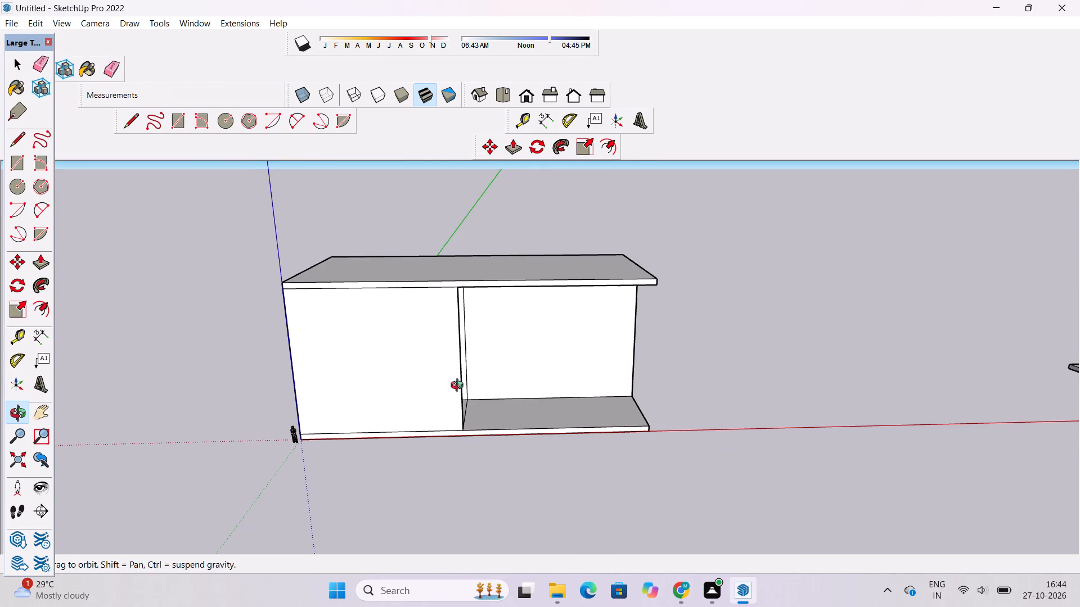
scroll(457, 387, up, 3)
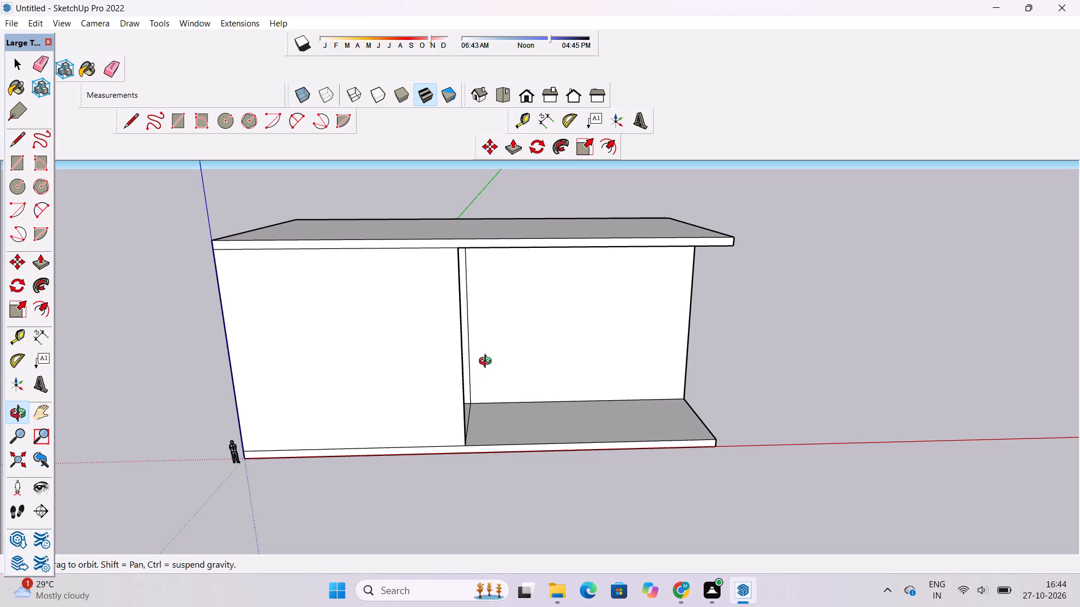
scroll(489, 361, down, 1)
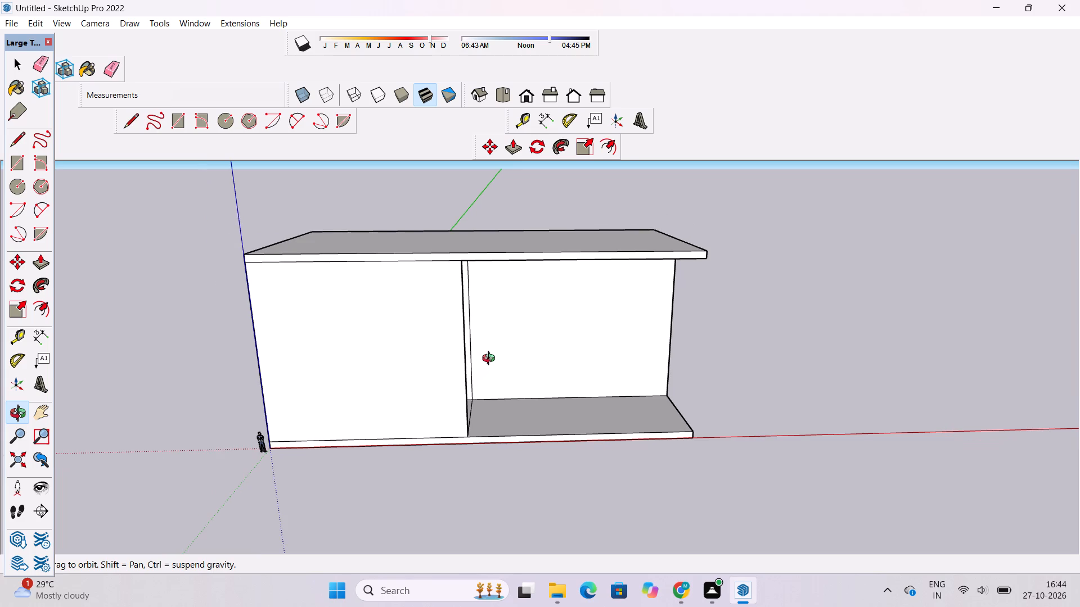
shift+drag(505, 423, 506, 410)
click(506, 409)
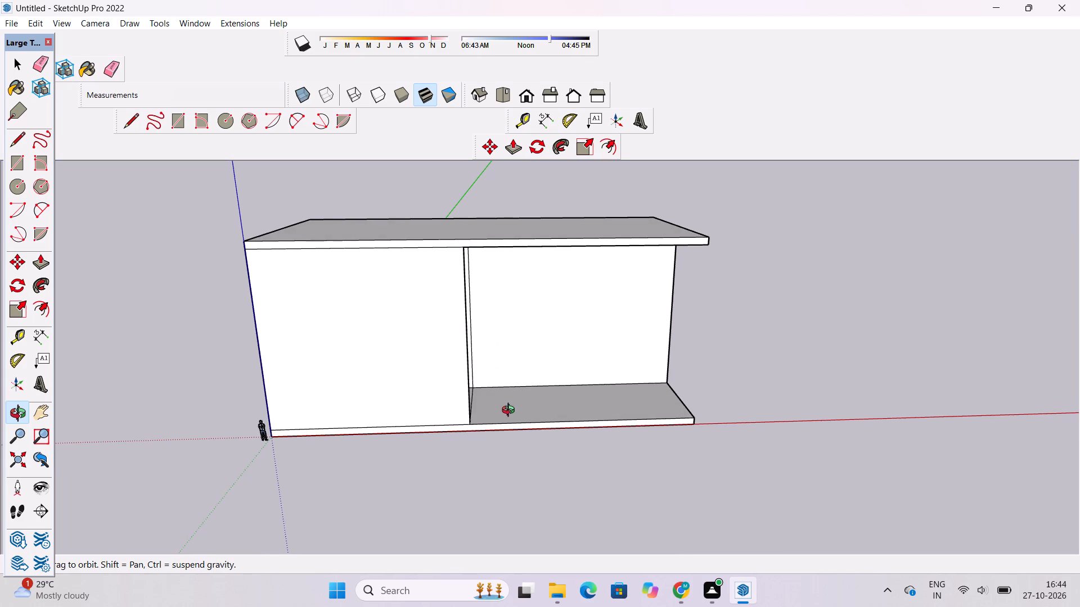
scroll(513, 407, down, 3)
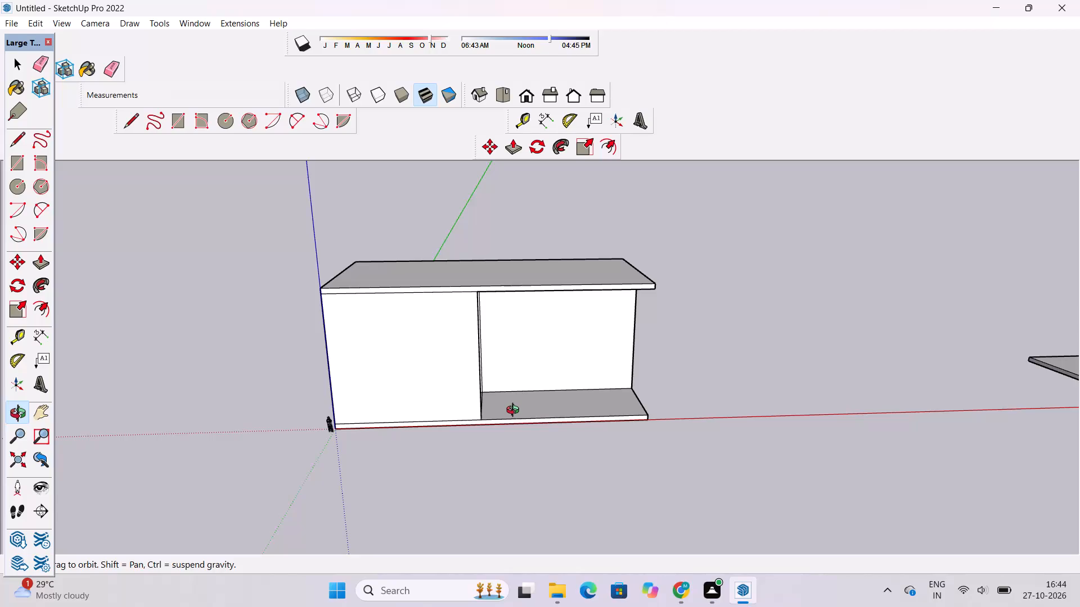
scroll(506, 407, down, 3)
drag(506, 409, 512, 434)
scroll(512, 430, up, 2)
shift+drag(521, 419, 492, 449)
drag(504, 450, 451, 416)
scroll(483, 372, up, 4)
shift+drag(467, 381, 443, 397)
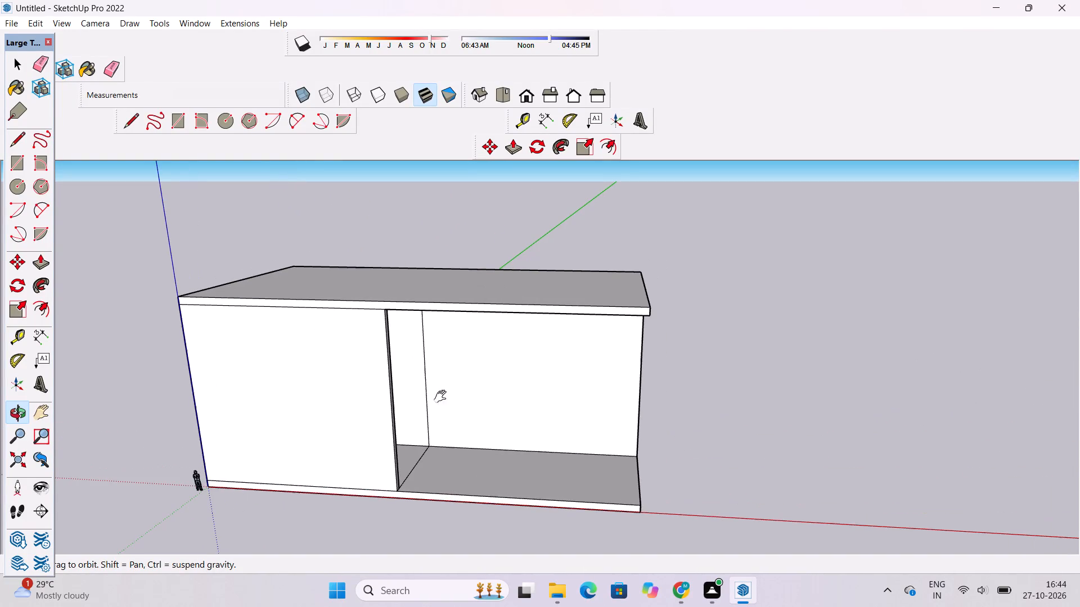
Erase the vertical line on the rear wall inside the open recess.
key(e)
scroll(429, 385, up, 4)
drag(428, 377, 416, 387)
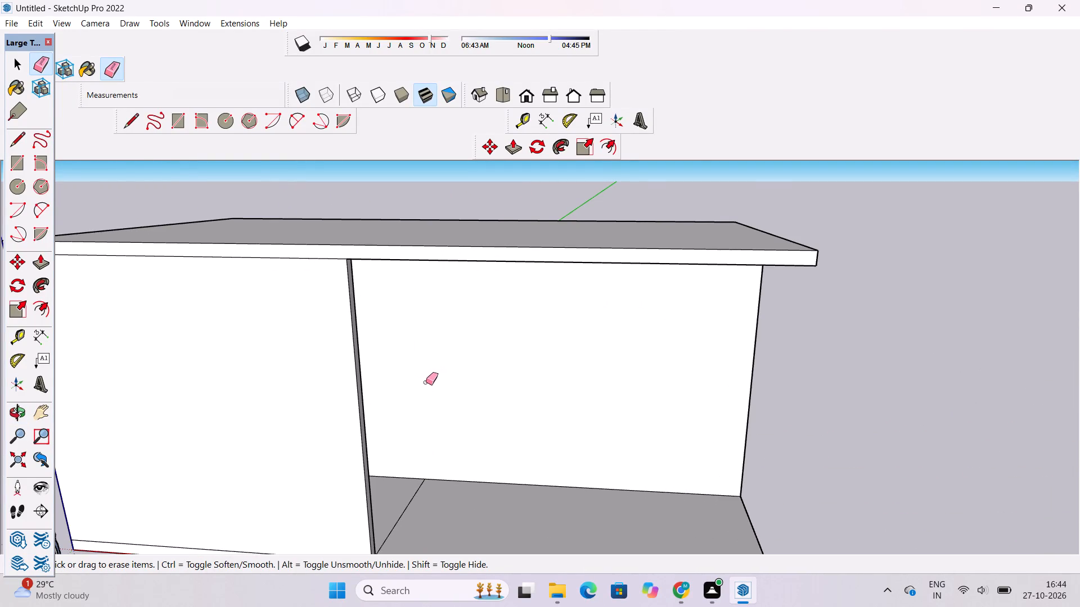
Draw a 2' vertical line on the base slab's front side, straight down from the foot of the front wall's free end.
key(o)
scroll(427, 393, down, 1)
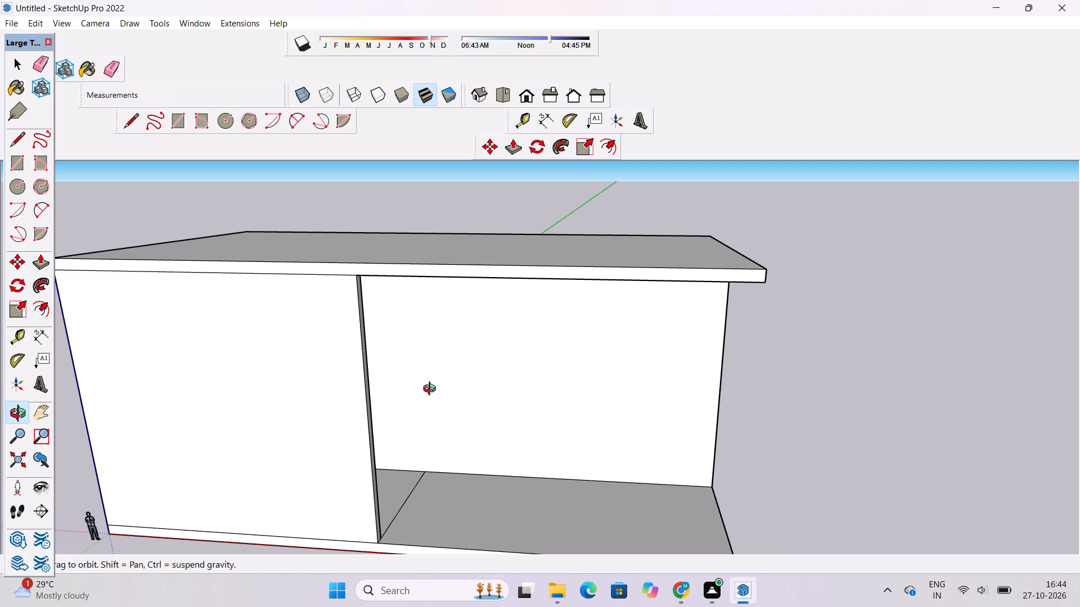
scroll(436, 386, down, 2)
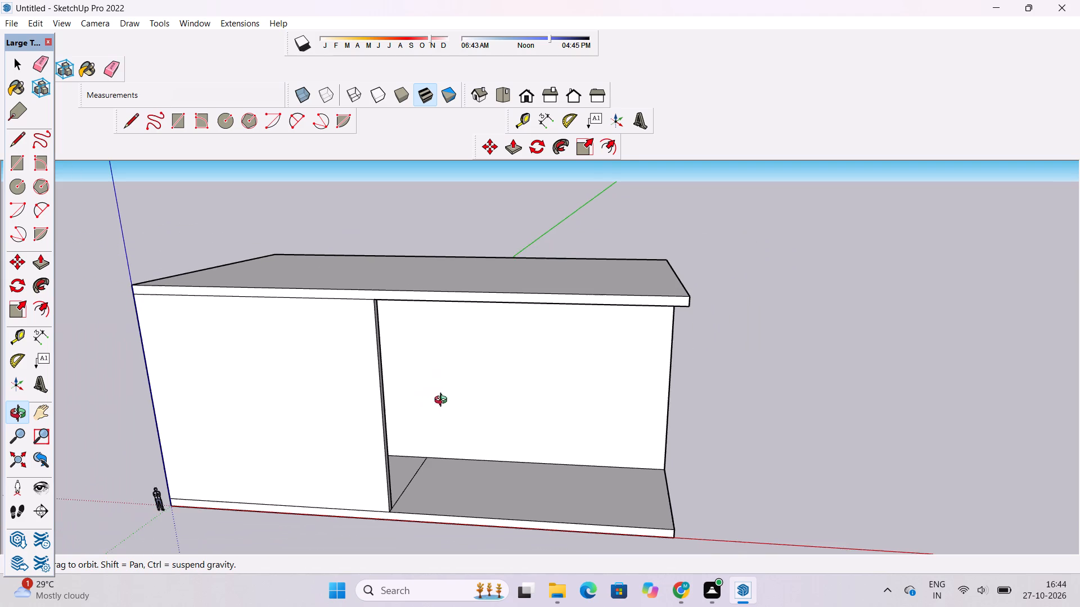
shift+drag(448, 460, 443, 429)
click(443, 428)
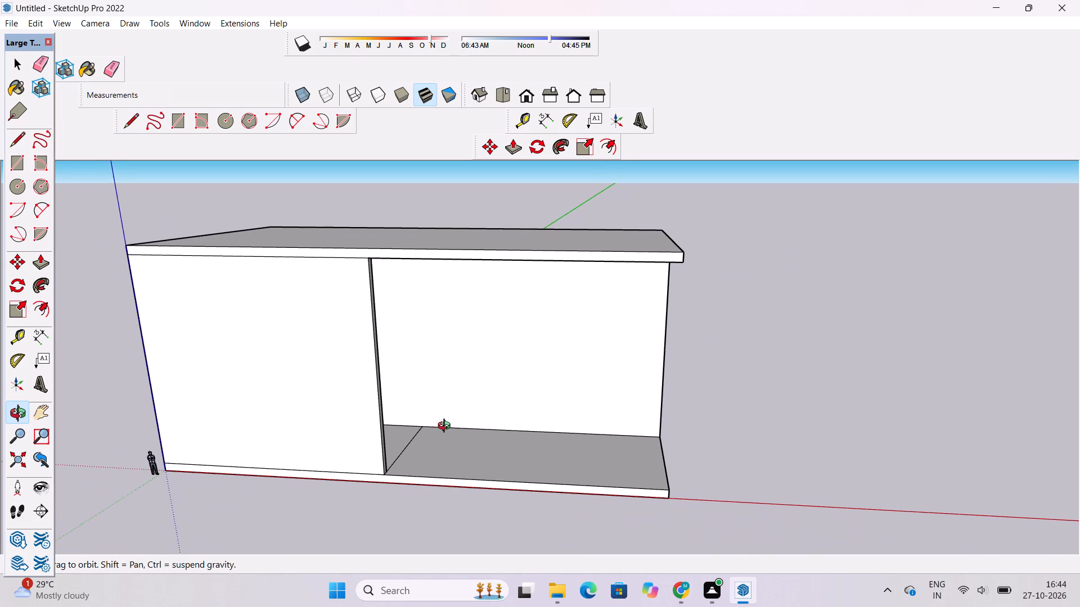
scroll(412, 239, down, 2)
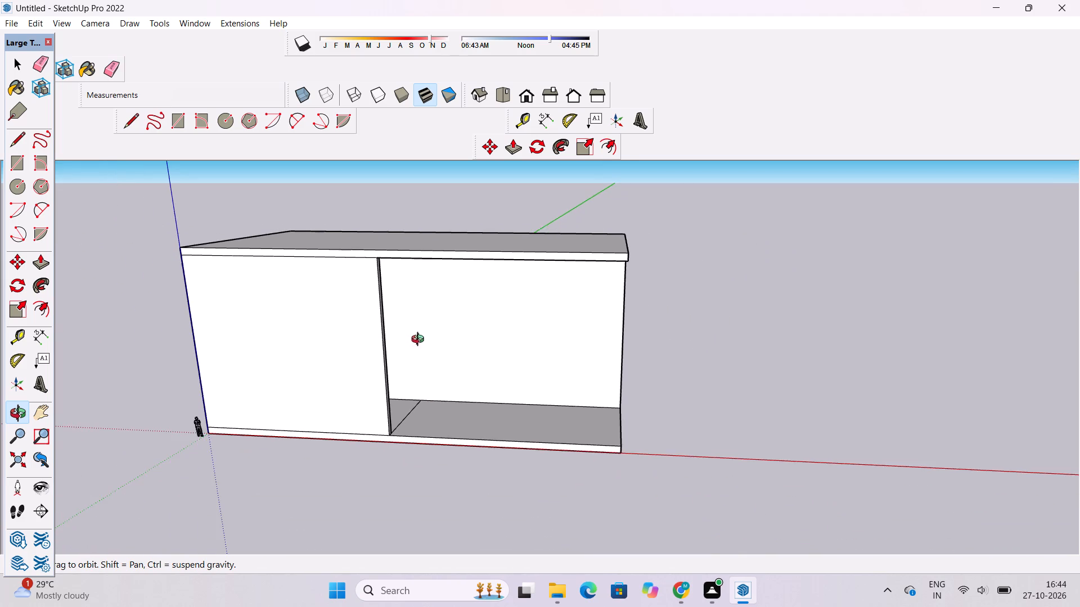
shift+drag(412, 336, 377, 321)
drag(377, 324, 395, 347)
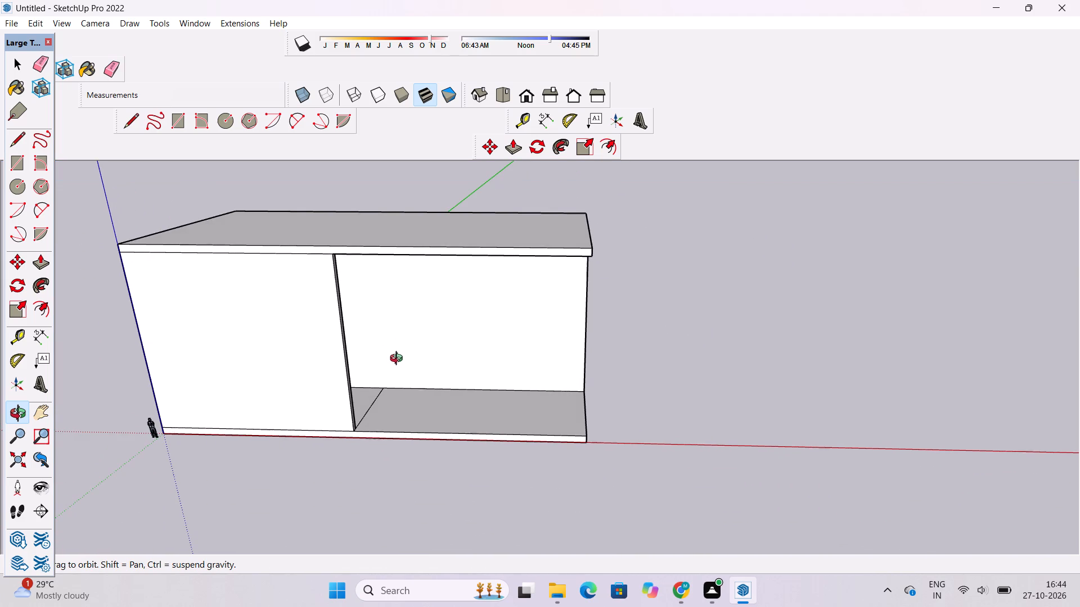
shift+scroll(290, 492, up, 10)
scroll(402, 381, up, 1)
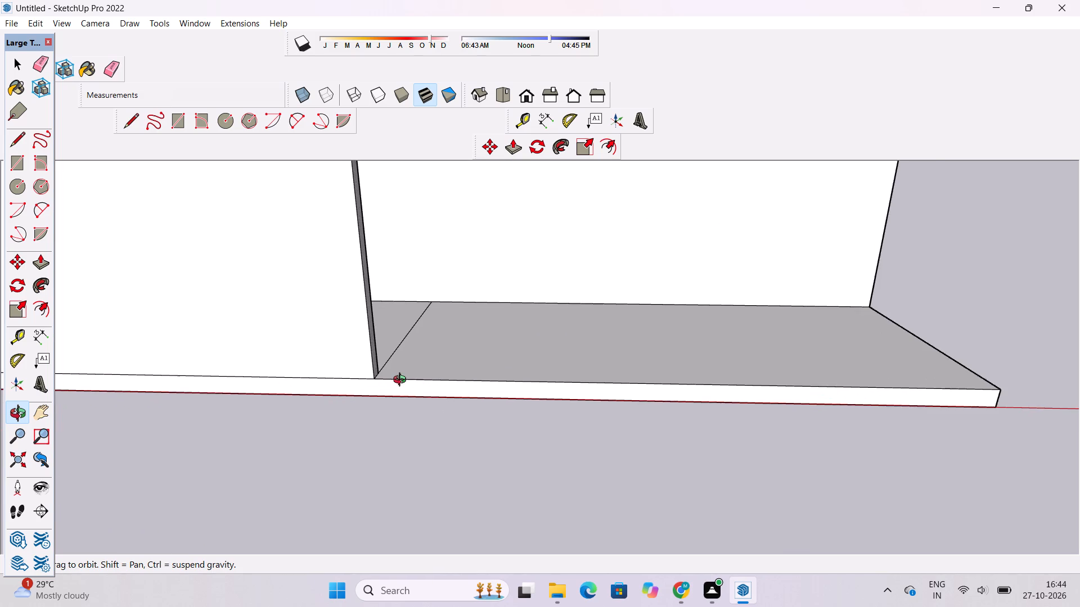
scroll(402, 381, up, 2)
key(l)
scroll(368, 379, up, 5)
click(371, 379)
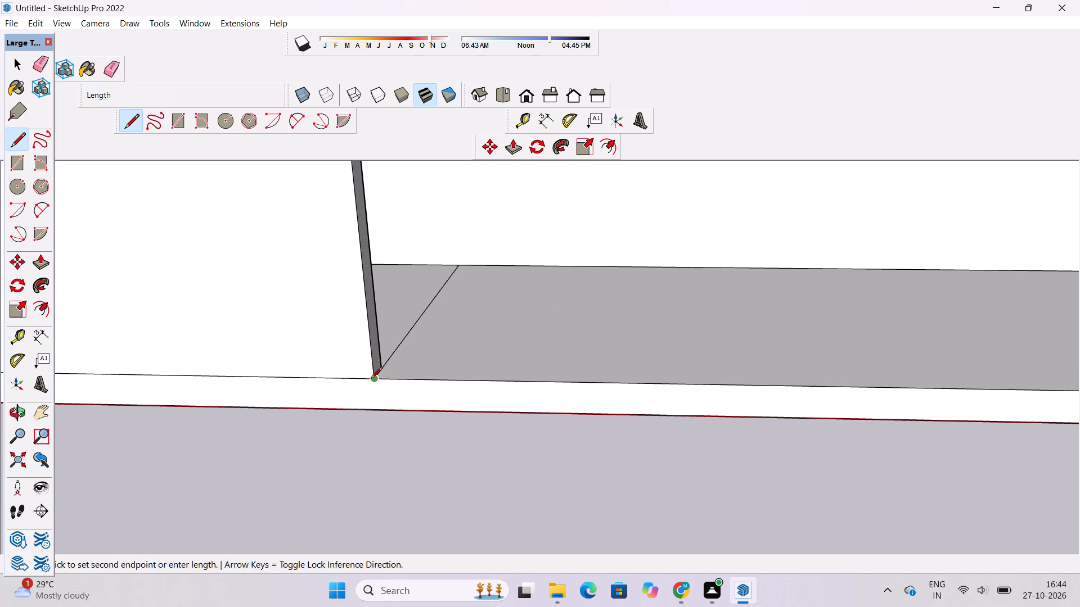
click(376, 414)
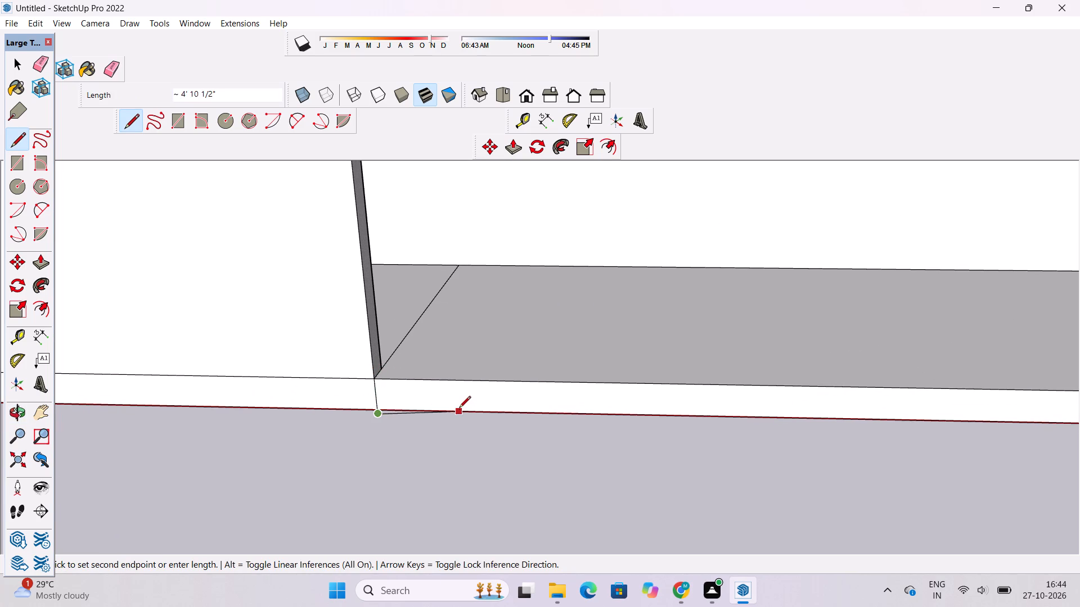
key(ctrl+z)
click(373, 380)
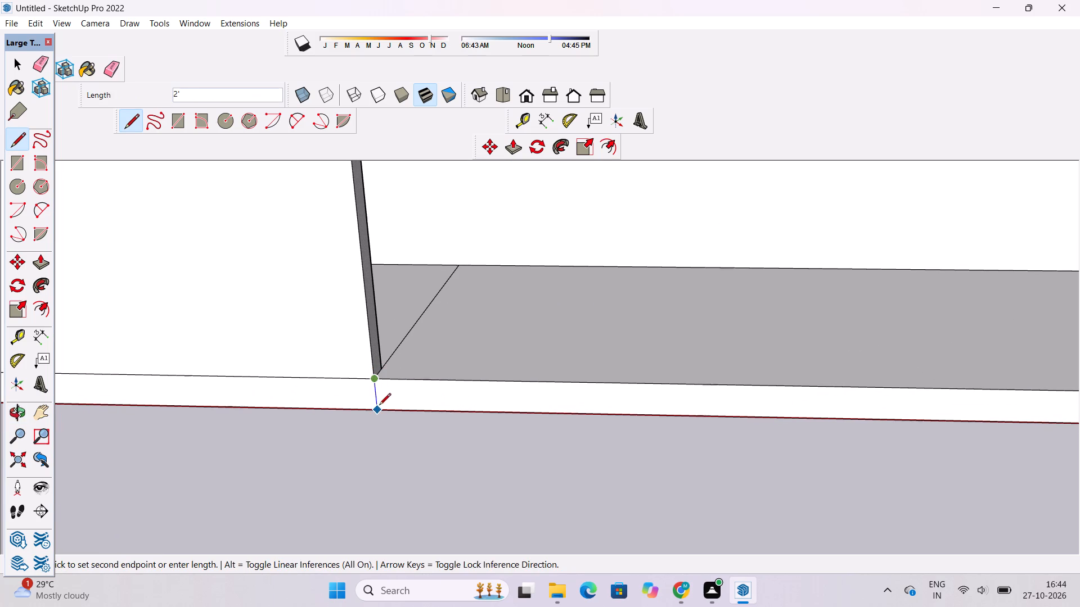
click(380, 410)
Erase the horizontal seam line between the front wall and the base slab.
scroll(443, 432, down, 9)
key(o)
drag(427, 450, 438, 414)
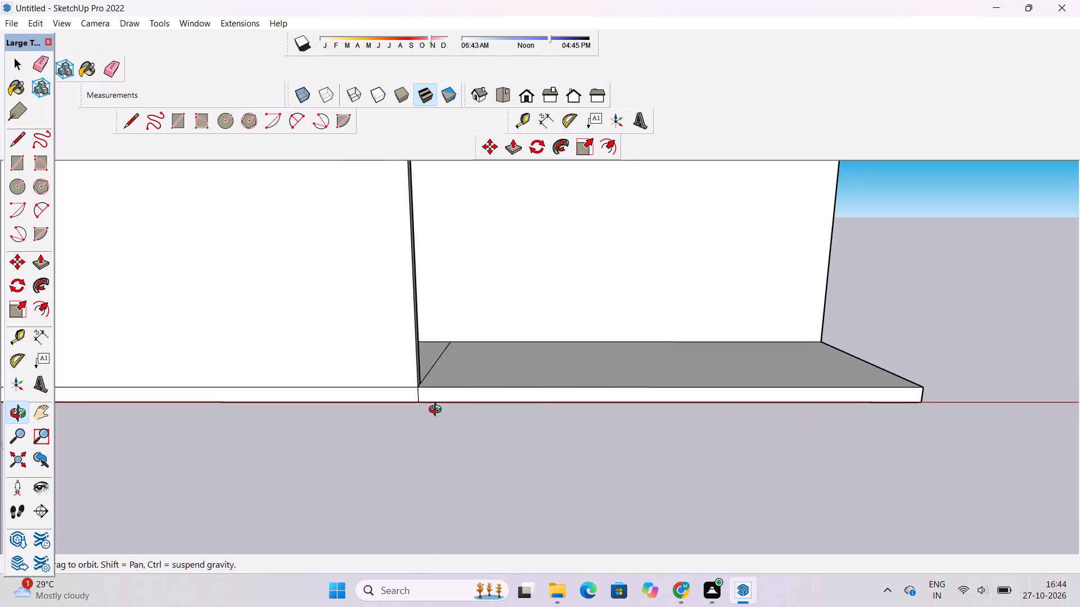
shift+drag(435, 407, 416, 425)
scroll(412, 412, down, 4)
shift+drag(411, 410, 421, 424)
drag(422, 430, 414, 443)
key(e)
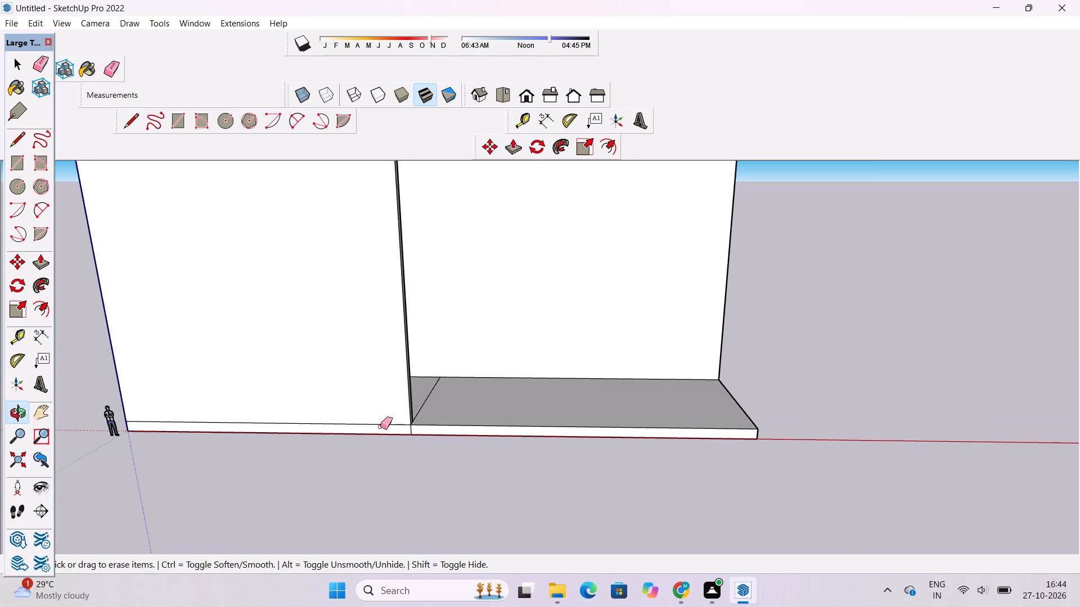
scroll(380, 427, up, 4)
drag(385, 409, 385, 427)
Examine the cleaned front wall, open recess and roof overhang from several sides, along with the spare slab.
scroll(395, 425, down, 8)
key(o)
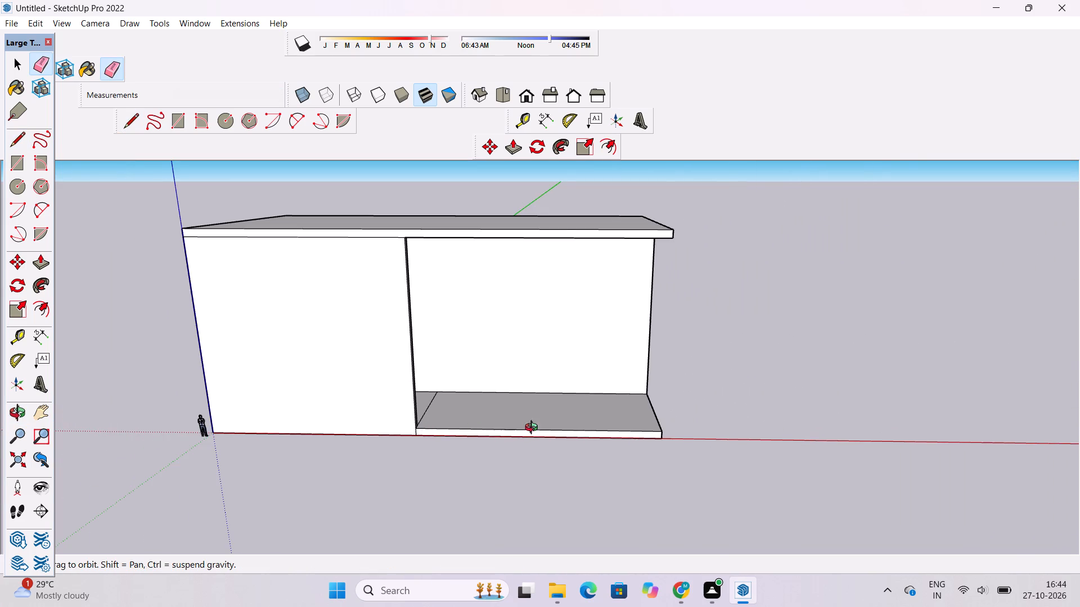
drag(534, 429, 321, 434)
drag(459, 420, 306, 449)
scroll(474, 351, up, 2)
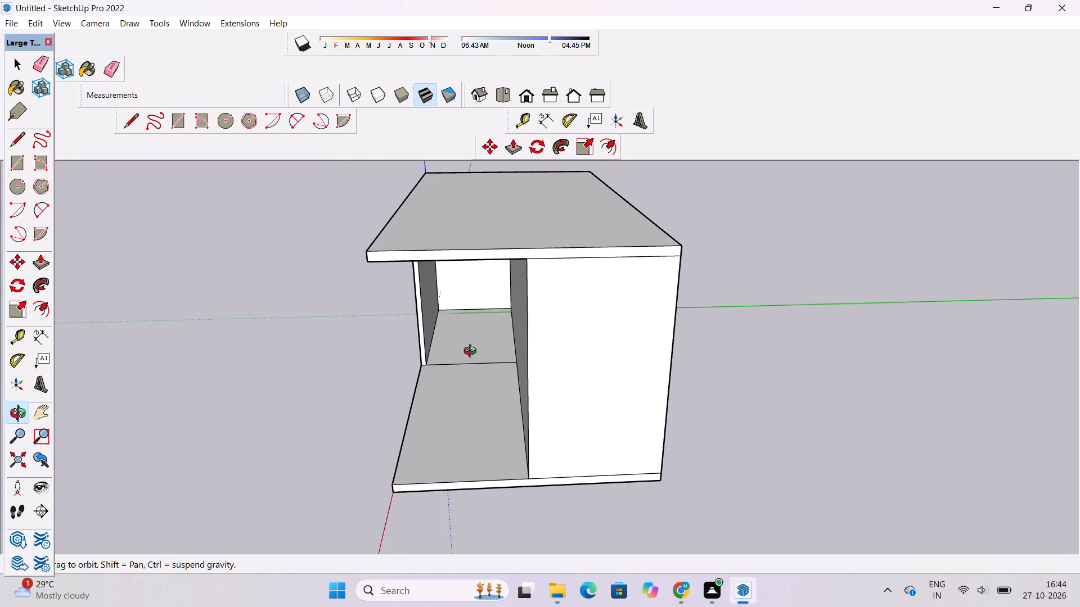
shift+drag(469, 350, 469, 400)
drag(469, 410, 814, 442)
shift+drag(821, 412, 622, 343)
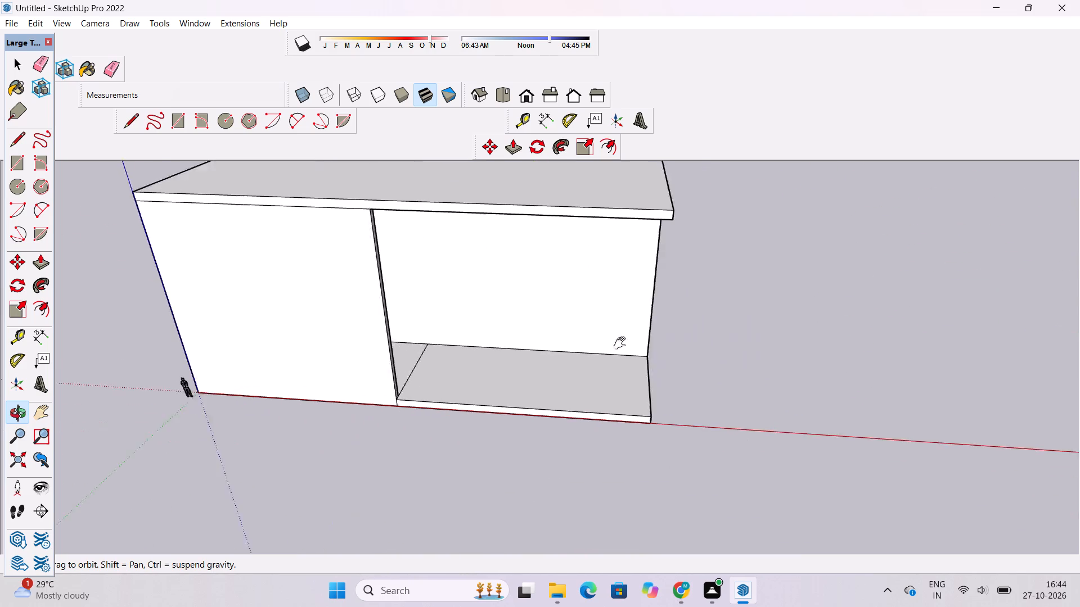
shift+drag(622, 343, 613, 343)
scroll(561, 363, down, 4)
drag(463, 387, 532, 380)
shift+drag(465, 384, 440, 384)
drag(452, 374, 451, 399)
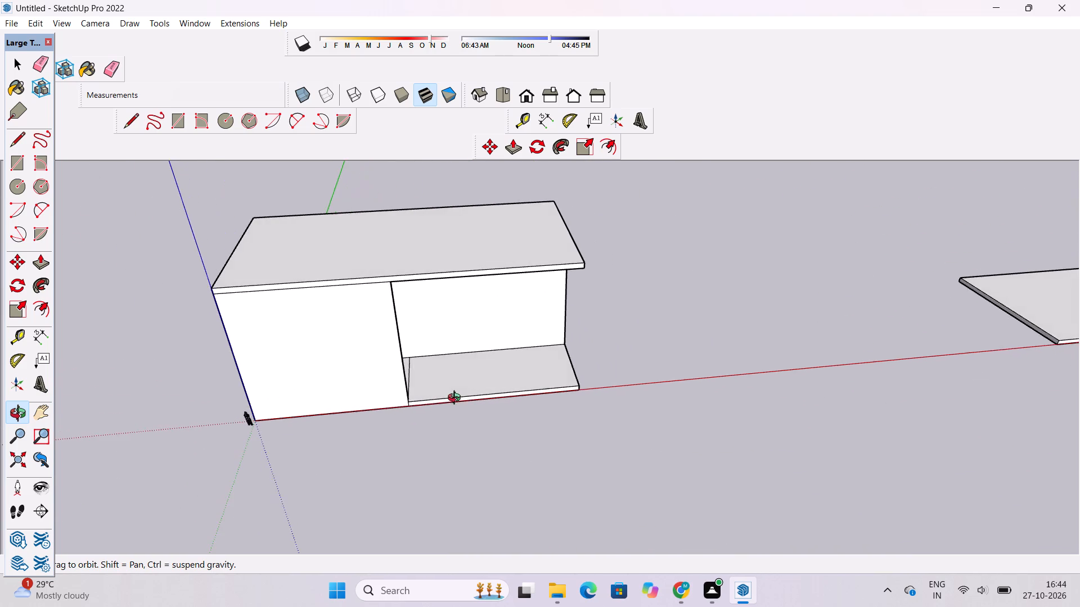
shift+drag(460, 393, 439, 390)
scroll(421, 374, down, 3)
shift+drag(438, 372, 417, 384)
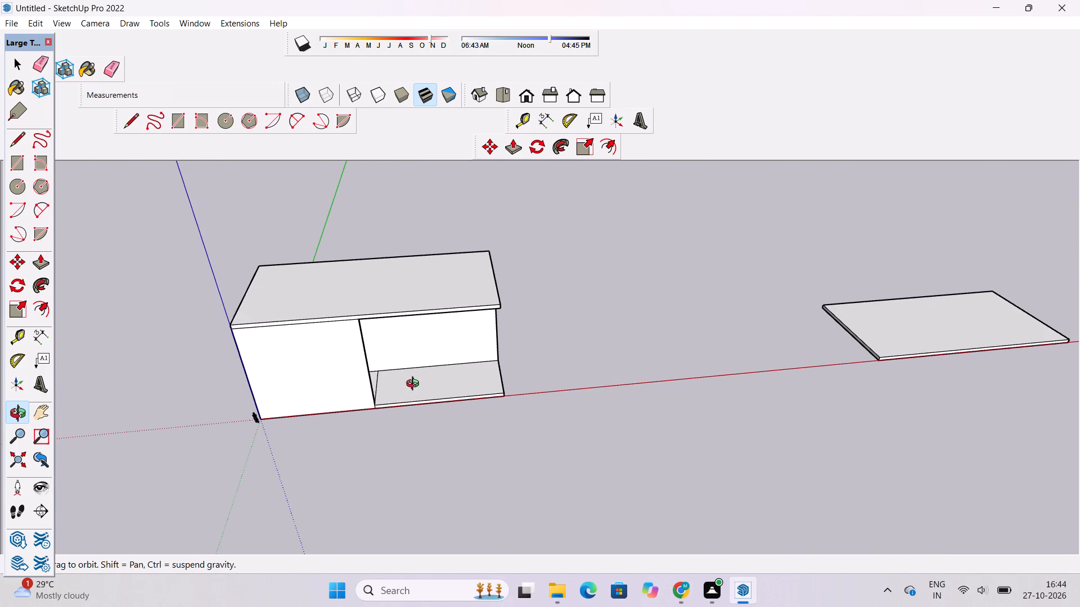
Move the whole building about 62' 8" along the red axis towards the spare slab.
key(space)
scroll(335, 361, up, 5)
triple_click(335, 360)
double_click(335, 360)
key(m)
scroll(319, 335, down, 6)
scroll(261, 351, down, 5)
scroll(412, 379, up, 4)
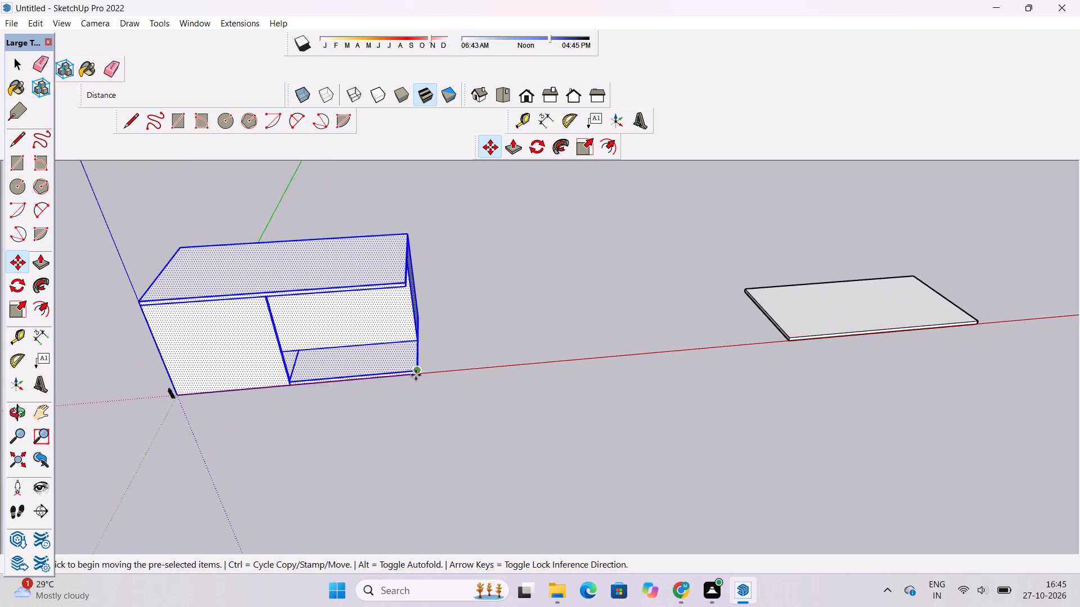
click(417, 376)
click(534, 363)
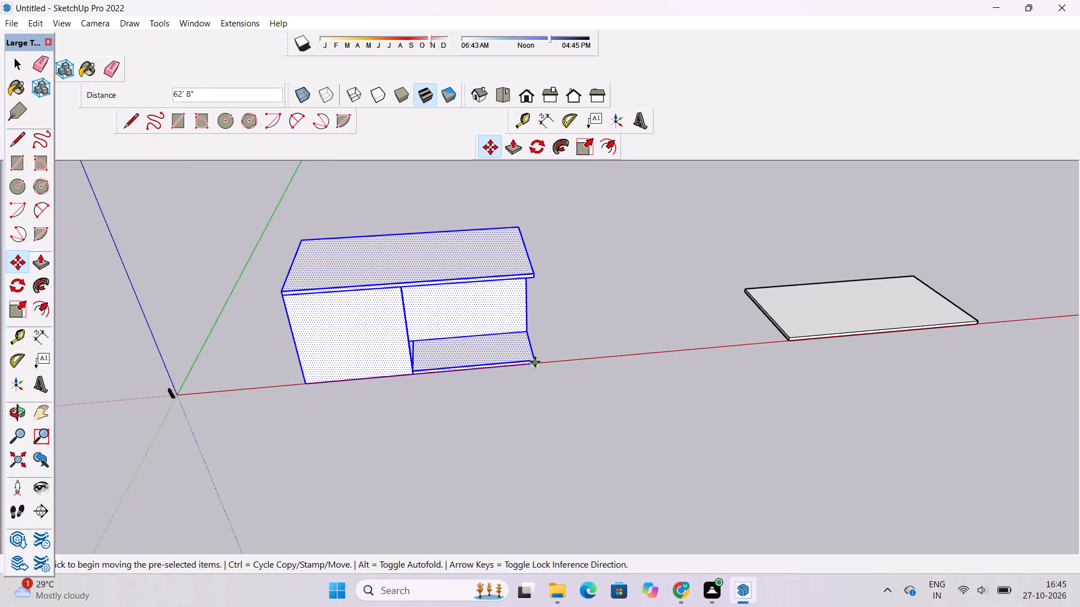
key(space)
click(578, 330)
Erase the horizontal seam line segments between the closed end wall and the base slab.
key(o)
shift+click(453, 341)
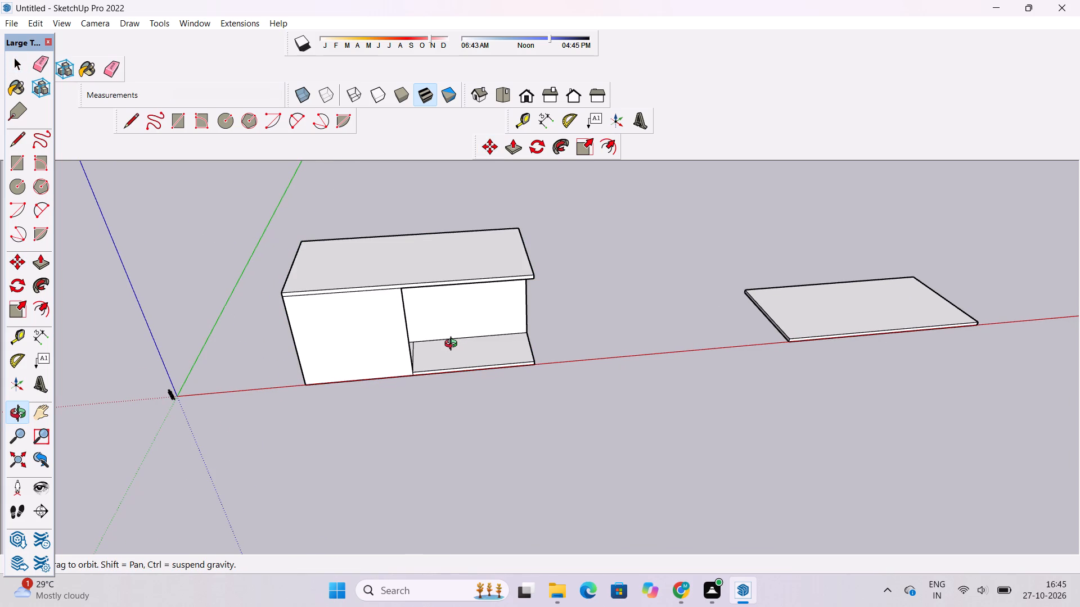
scroll(450, 338, down, 2)
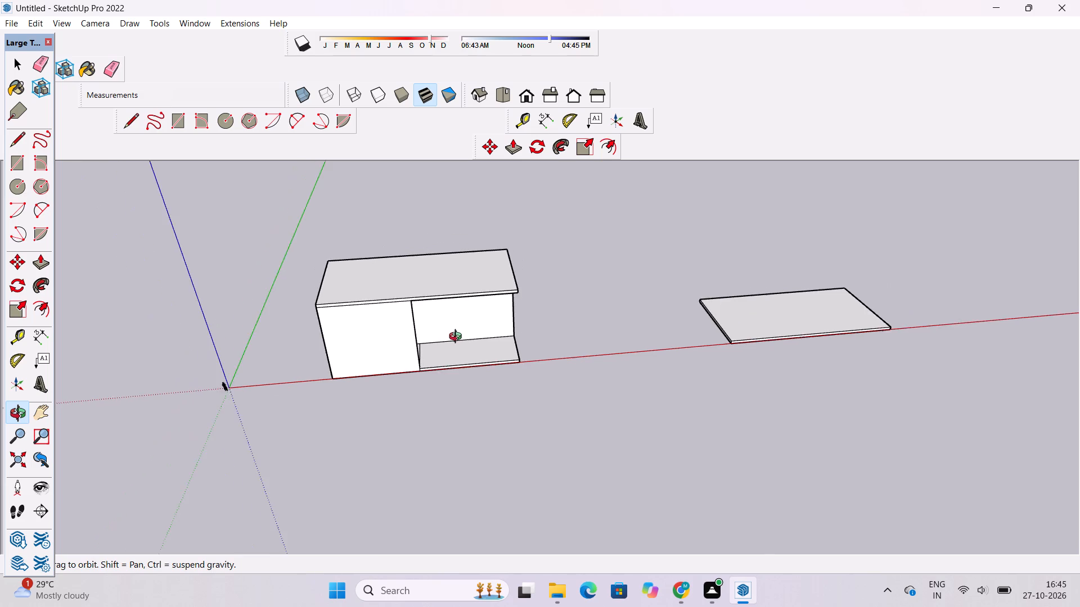
drag(459, 337, 475, 393)
scroll(386, 377, up, 2)
shift+click(386, 375)
drag(470, 363, 498, 350)
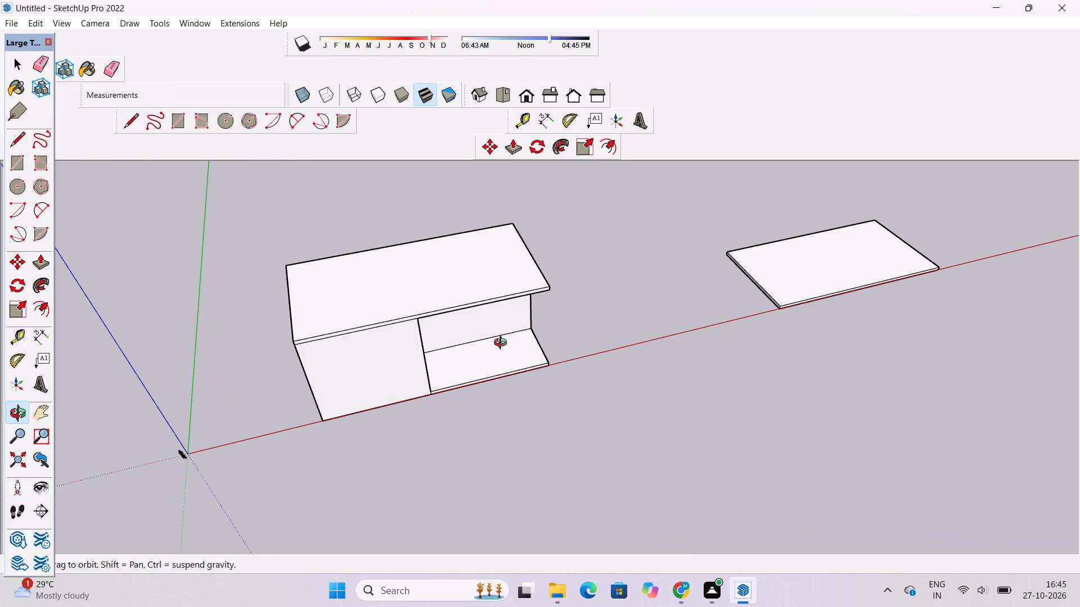
shift+drag(457, 328, 460, 334)
drag(425, 452, 591, 332)
drag(609, 373, 490, 397)
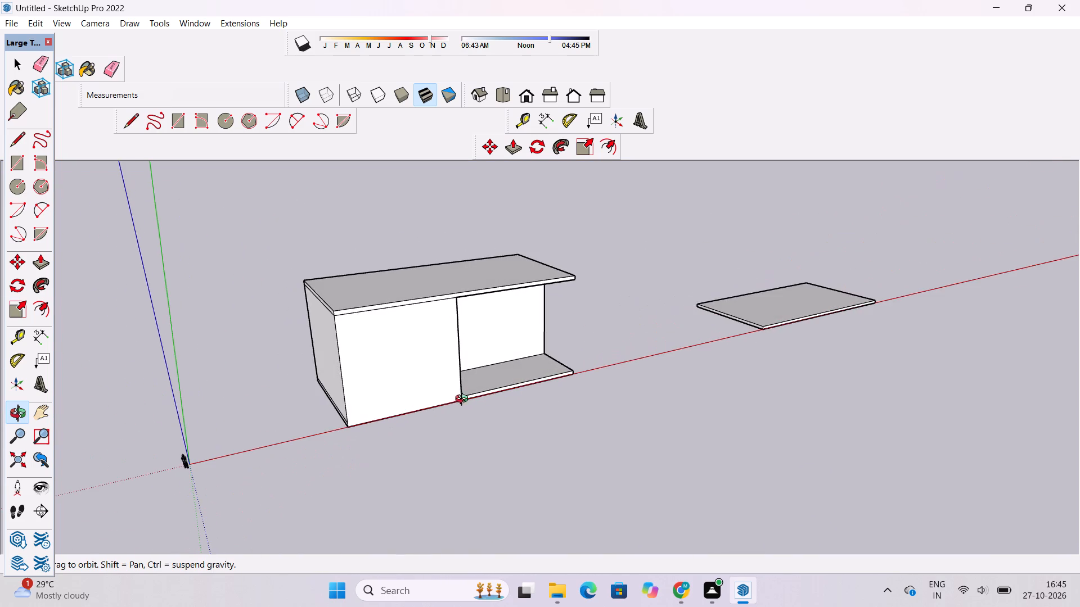
scroll(339, 422, up, 4)
drag(342, 422, 418, 413)
scroll(362, 461, up, 4)
shift+drag(386, 440, 375, 441)
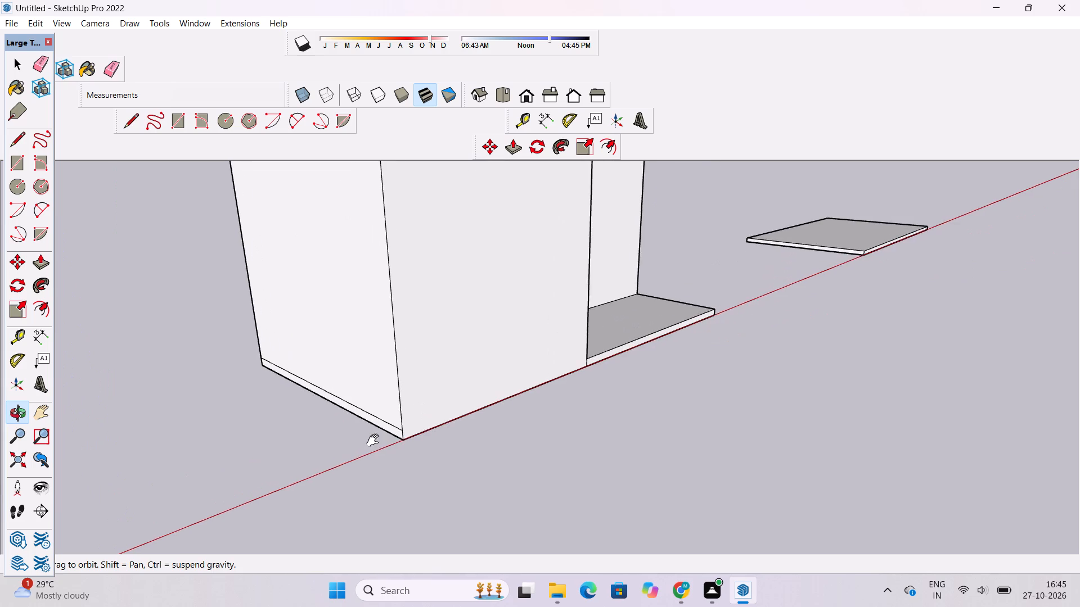
drag(375, 441, 398, 453)
scroll(401, 453, up, 2)
key(e)
drag(422, 411, 422, 443)
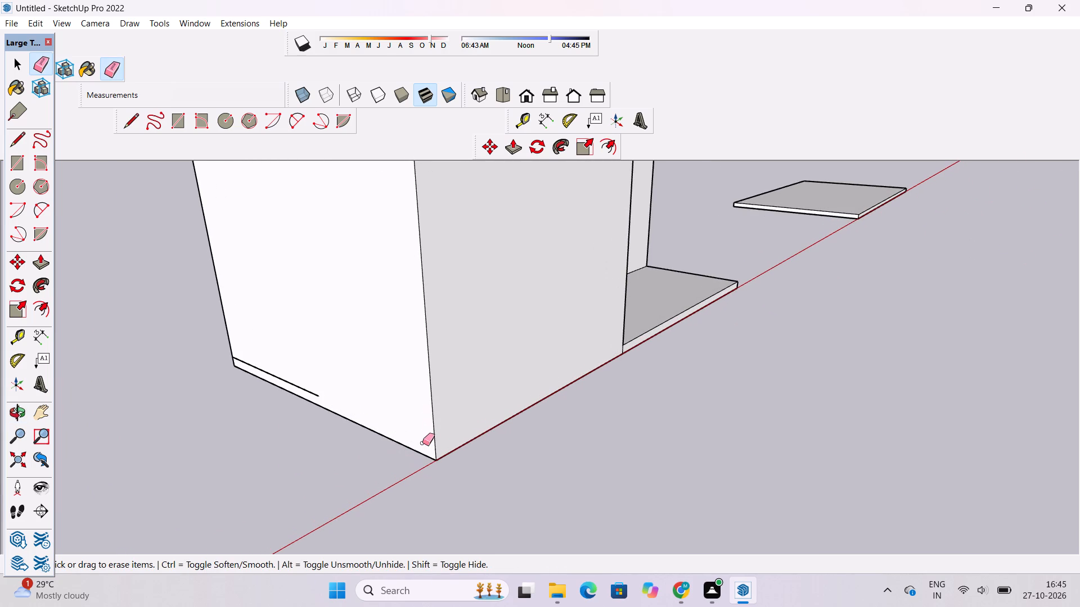
drag(330, 371, 315, 395)
scroll(289, 410, down, 4)
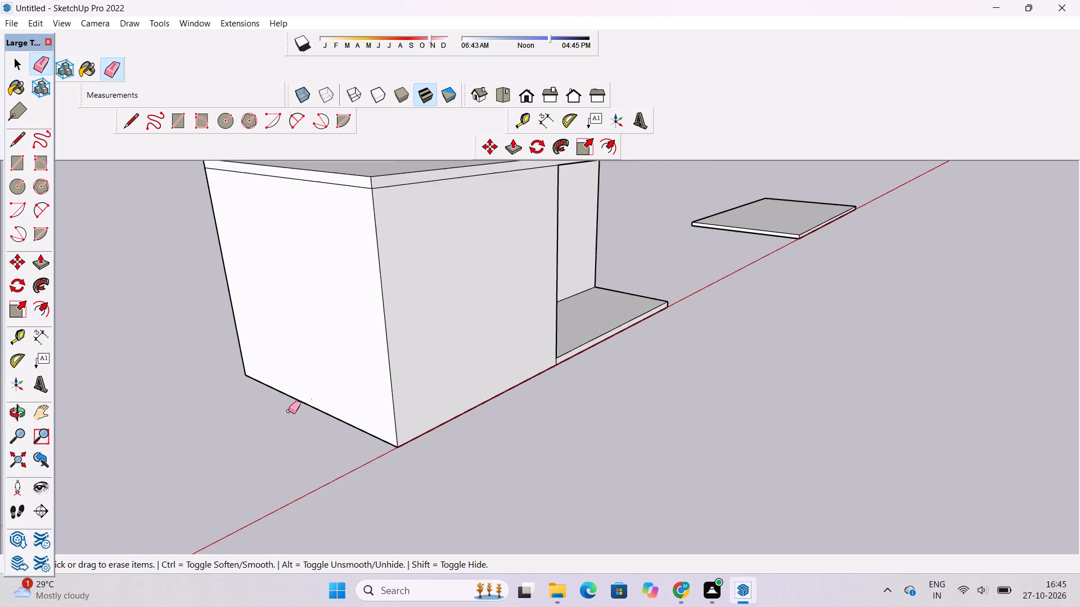
Erase the horizontal seam line between the rear wall and the base slab.
key(o)
drag(852, 400, 555, 400)
shift+drag(689, 369, 569, 390)
drag(680, 392, 259, 297)
drag(267, 305, 366, 356)
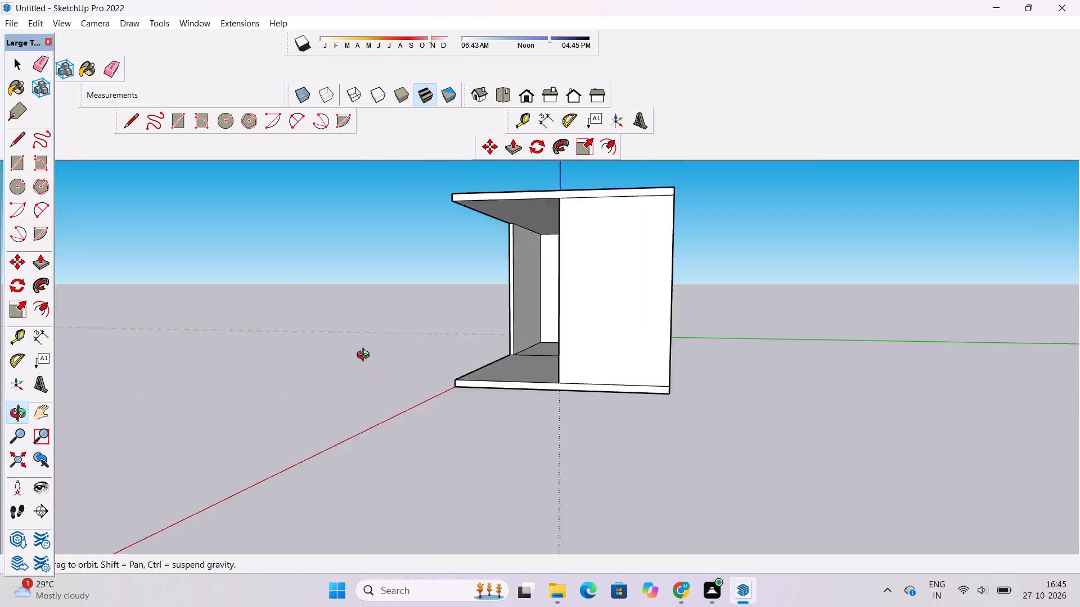
drag(366, 356, 680, 451)
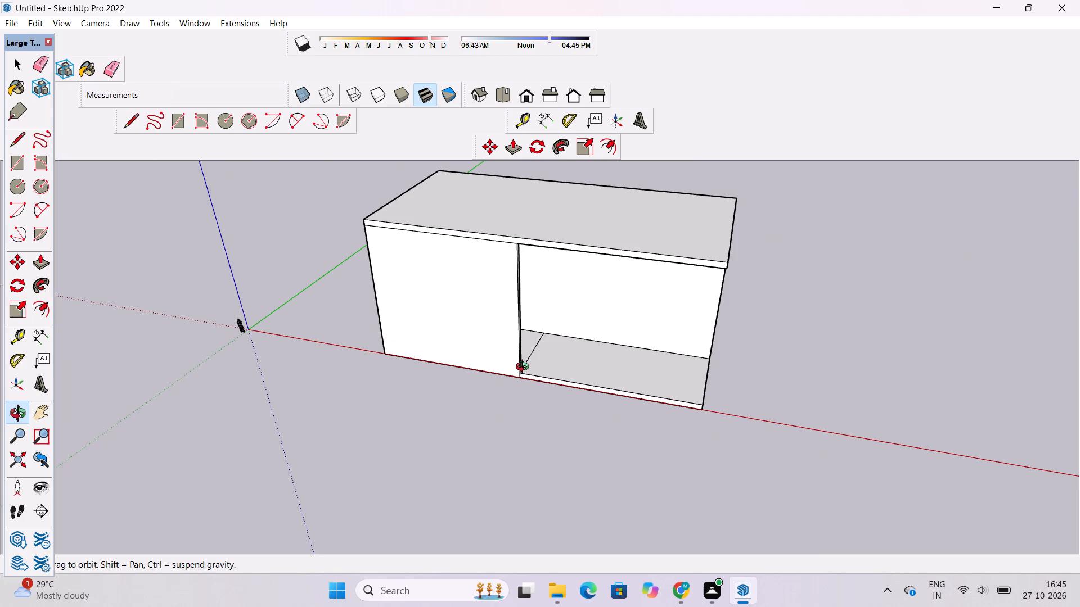
shift+drag(585, 366, 733, 424)
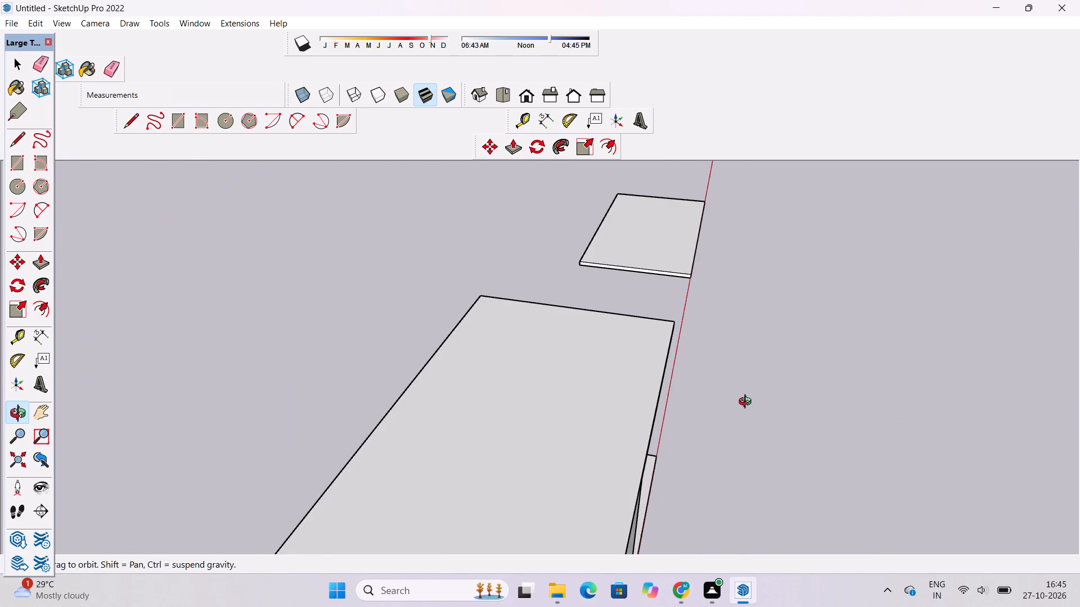
scroll(669, 370, down, 12)
shift+drag(649, 456, 632, 346)
drag(429, 385, 791, 368)
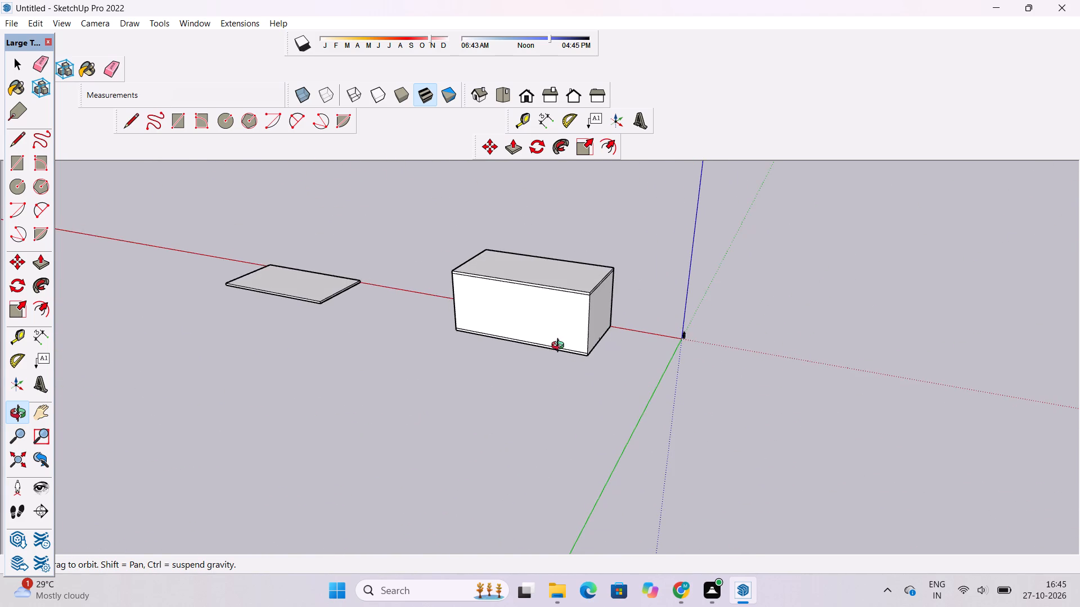
scroll(560, 347, up, 7)
shift+drag(567, 351, 524, 432)
drag(523, 472, 523, 425)
scroll(558, 425, up, 9)
shift+drag(553, 427, 534, 440)
scroll(534, 440, down, 4)
key(e)
drag(544, 424, 546, 434)
scroll(546, 434, down, 2)
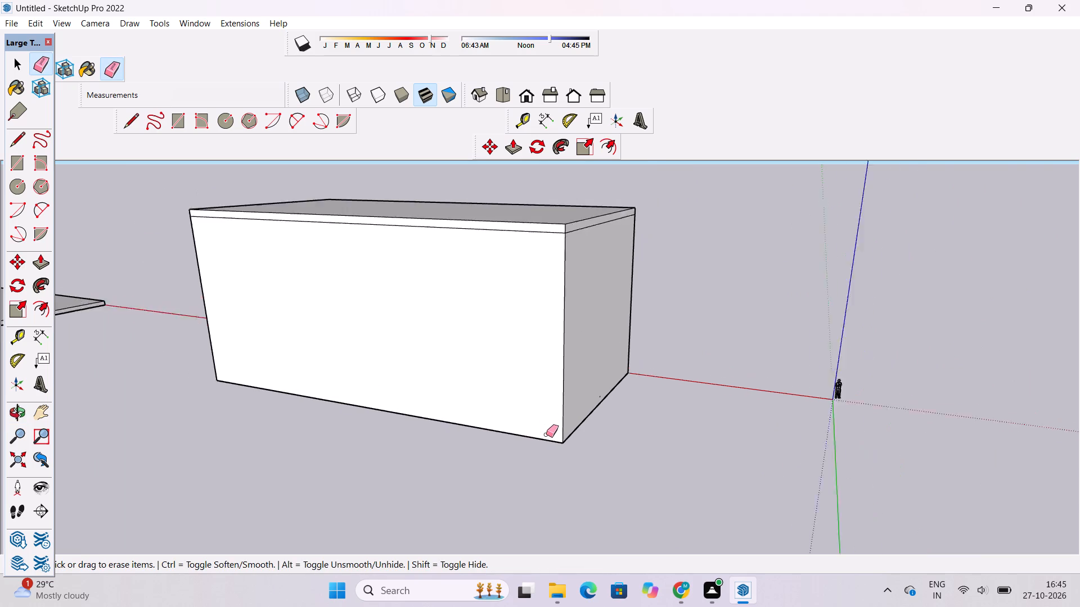
scroll(546, 434, down, 2)
Examine the closed end wall and the front wall along their base for leftover seam lines.
key(o)
drag(790, 407, 470, 433)
scroll(445, 396, up, 4)
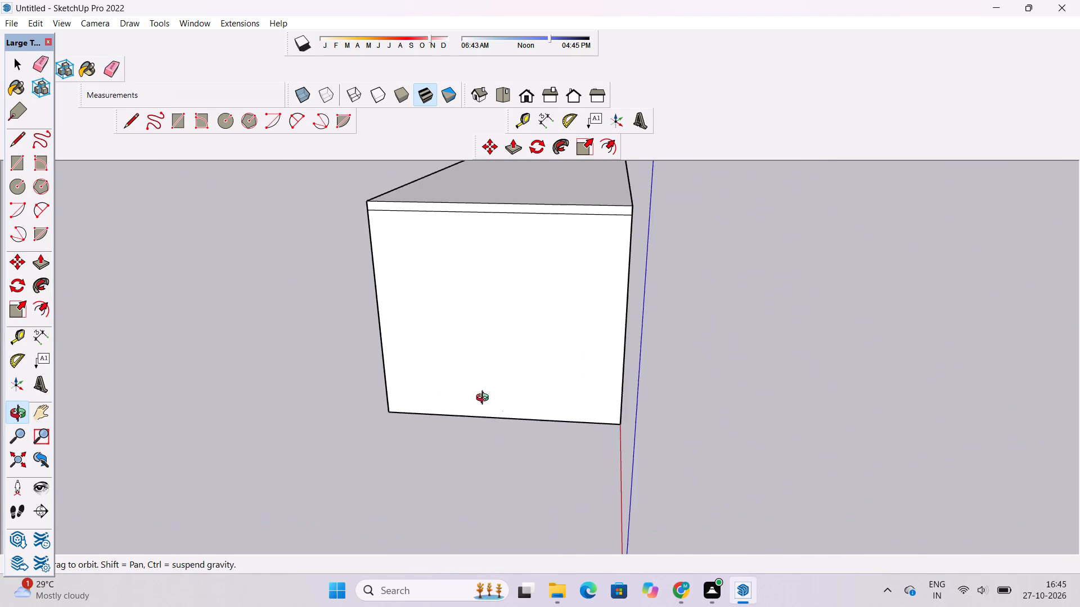
drag(642, 419, 357, 420)
drag(627, 395, 573, 392)
scroll(539, 400, down, 1)
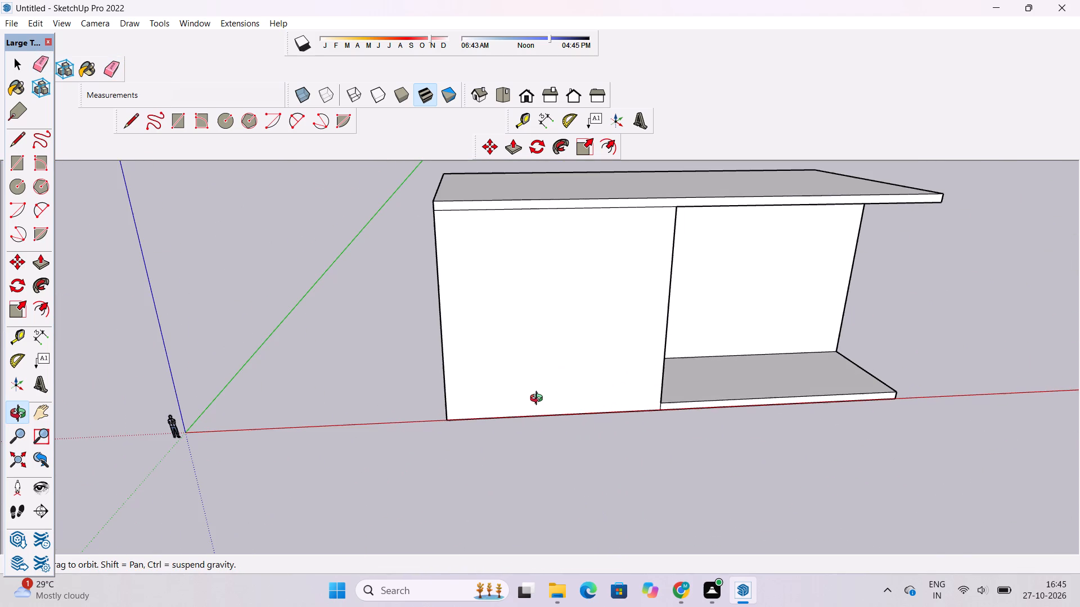
scroll(551, 402, down, 1)
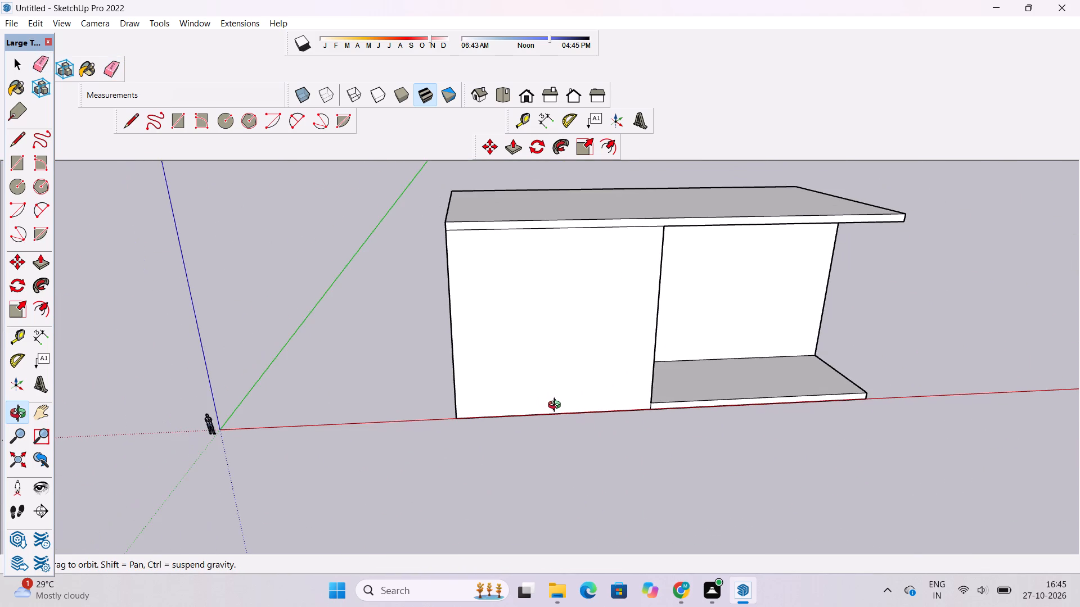
shift+drag(560, 407, 559, 396)
click(558, 396)
shift+drag(576, 418, 568, 413)
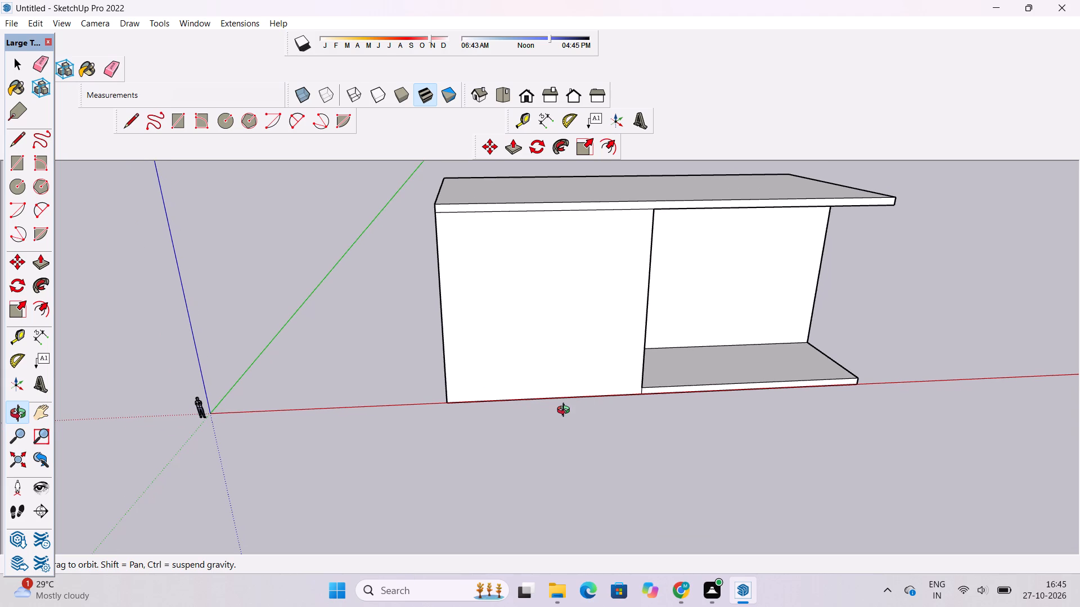
click(566, 411)
scroll(582, 424, up, 1)
shift+drag(577, 398, 531, 391)
scroll(529, 391, down, 4)
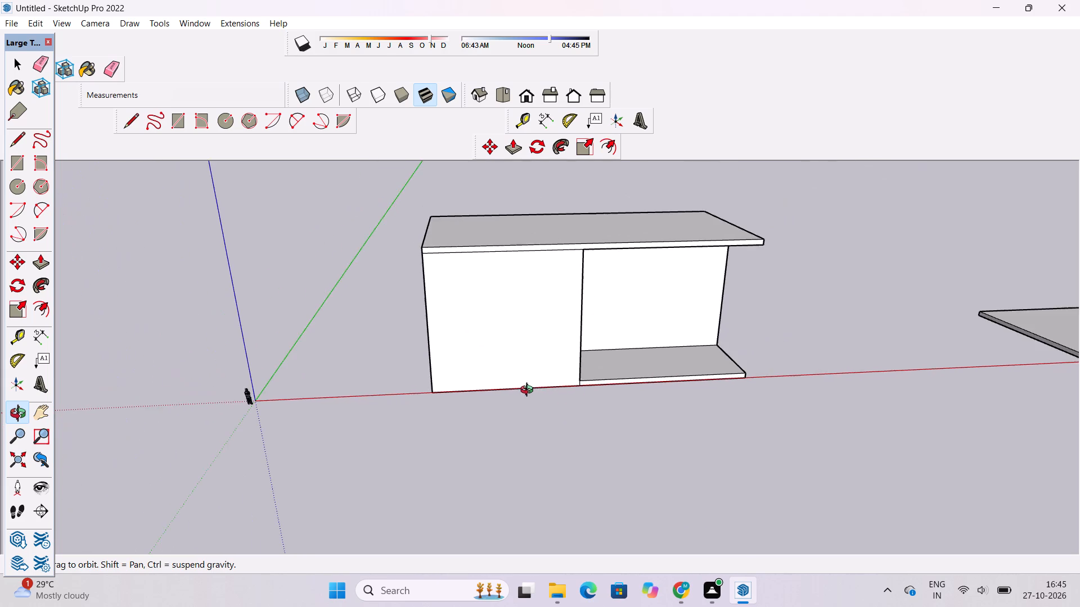
Examine the open recess, base slab and roof overhang from the front and from the building's open end.
drag(544, 400, 588, 447)
drag(627, 405, 577, 400)
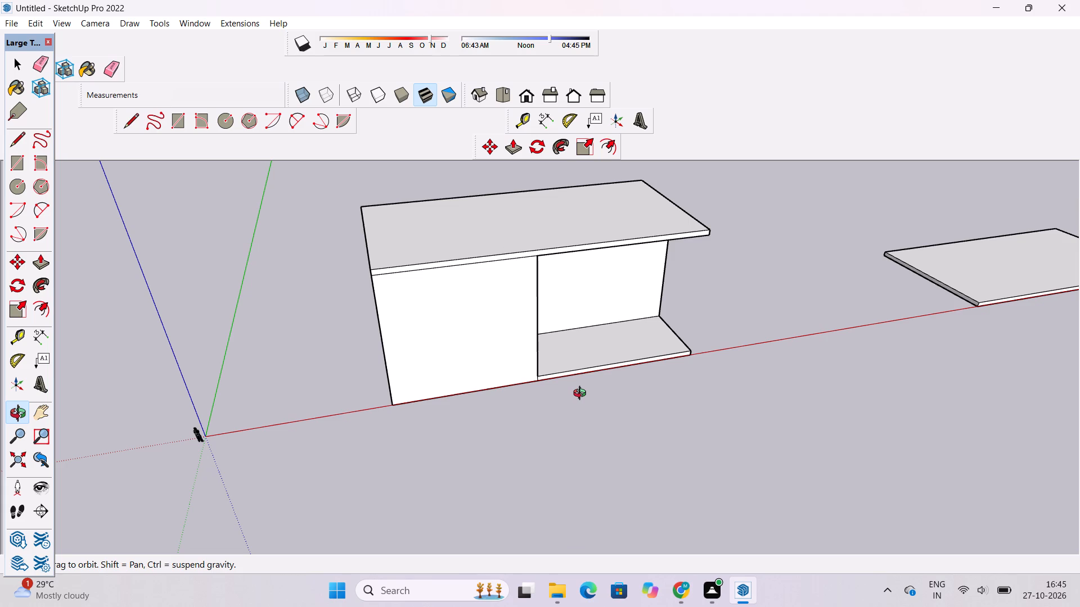
scroll(582, 395, down, 2)
shift+drag(612, 415, 579, 400)
drag(584, 392, 562, 399)
drag(579, 401, 501, 402)
scroll(502, 380, up, 5)
shift+drag(502, 378, 478, 391)
drag(478, 393, 503, 398)
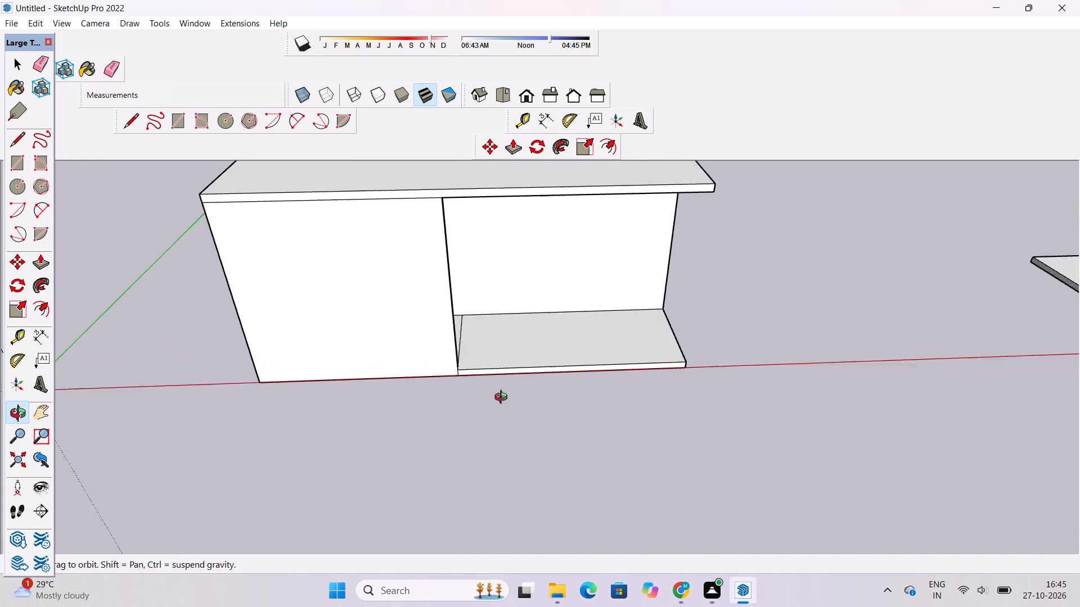
drag(503, 398, 533, 384)
shift+drag(542, 369, 515, 369)
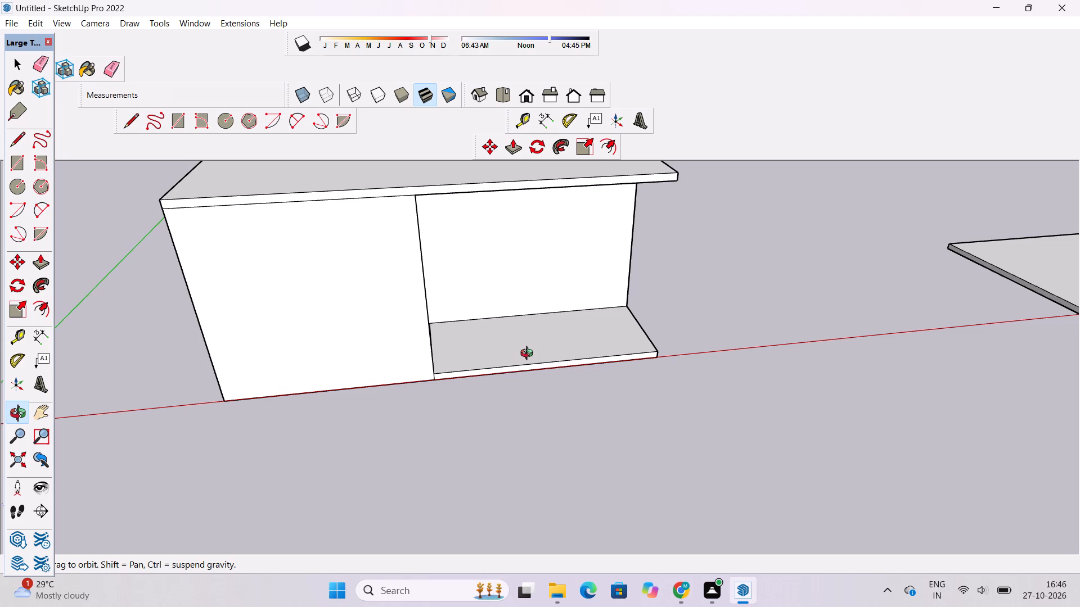
shift+drag(537, 360, 529, 360)
drag(529, 360, 532, 369)
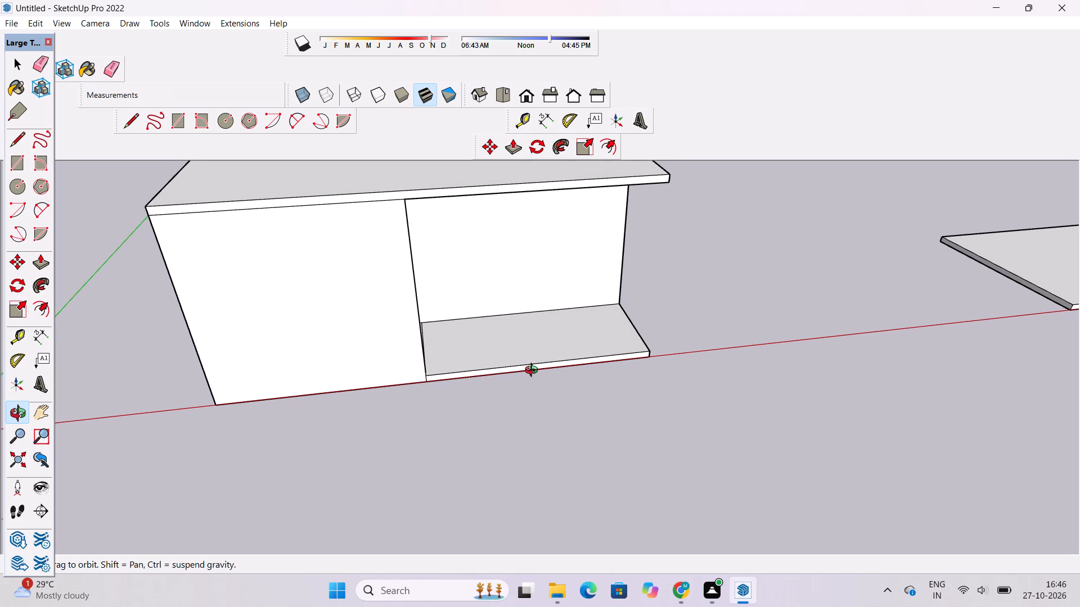
scroll(534, 372, up, 1)
shift+drag(534, 372, 518, 382)
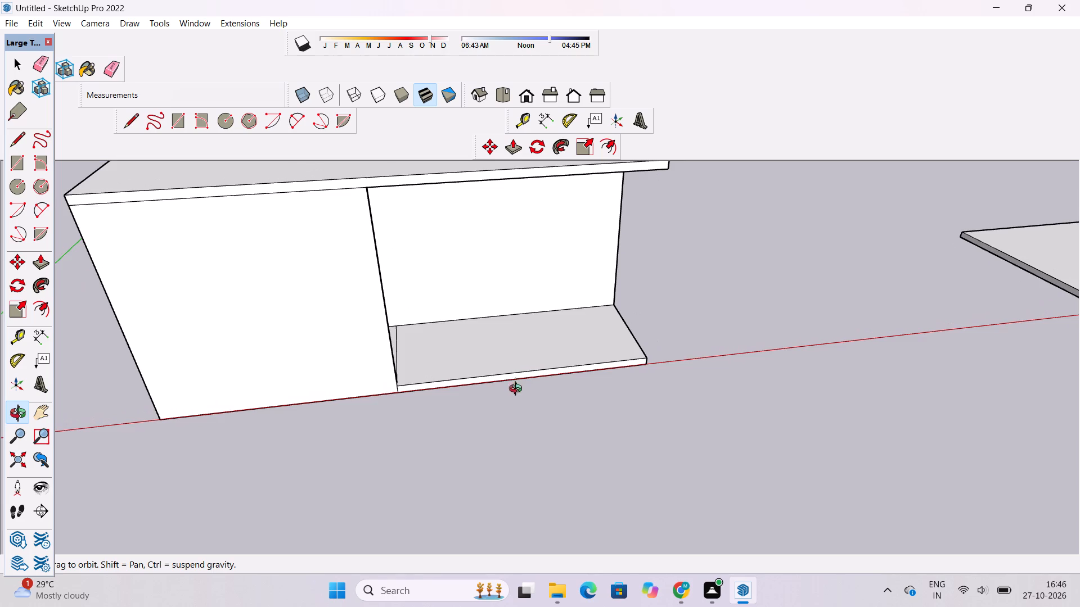
drag(518, 392, 522, 417)
drag(522, 424, 514, 400)
scroll(514, 398, up, 1)
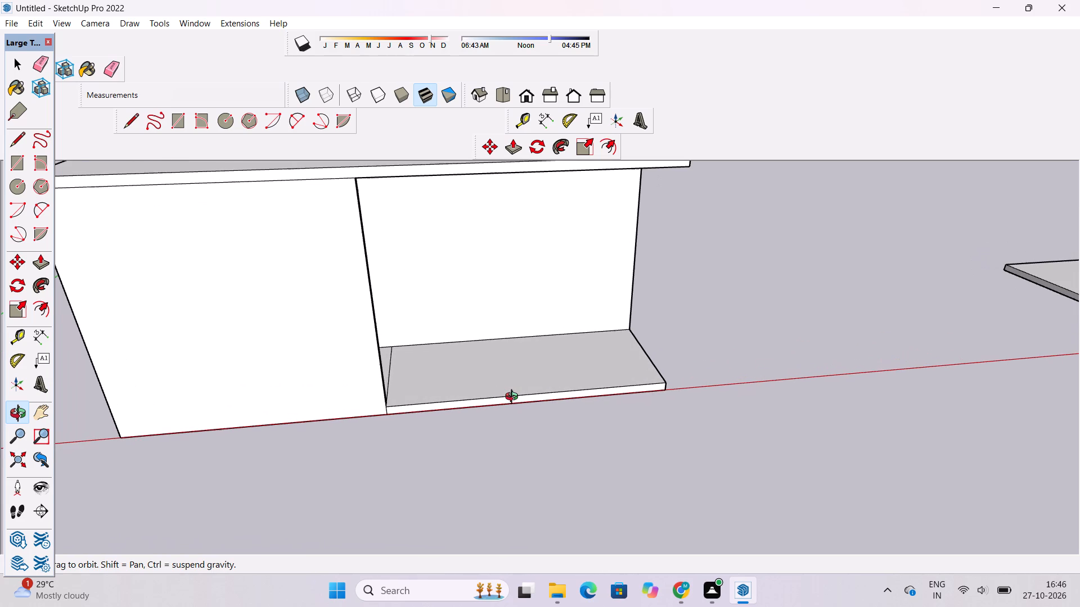
scroll(514, 397, down, 1)
shift+click(516, 396)
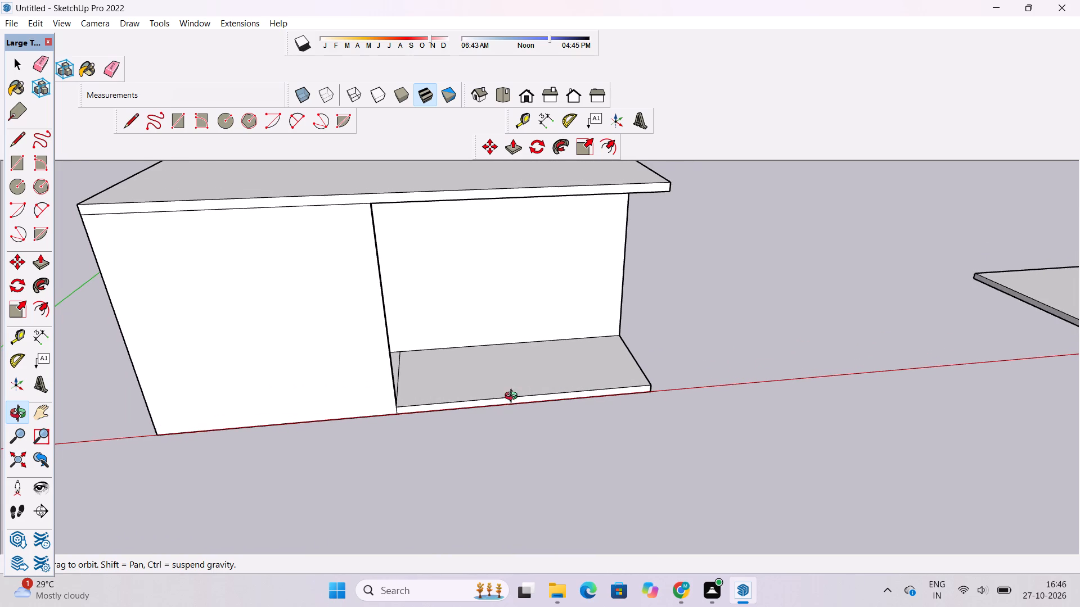
drag(514, 397, 518, 407)
scroll(526, 402, up, 1)
scroll(528, 400, down, 1)
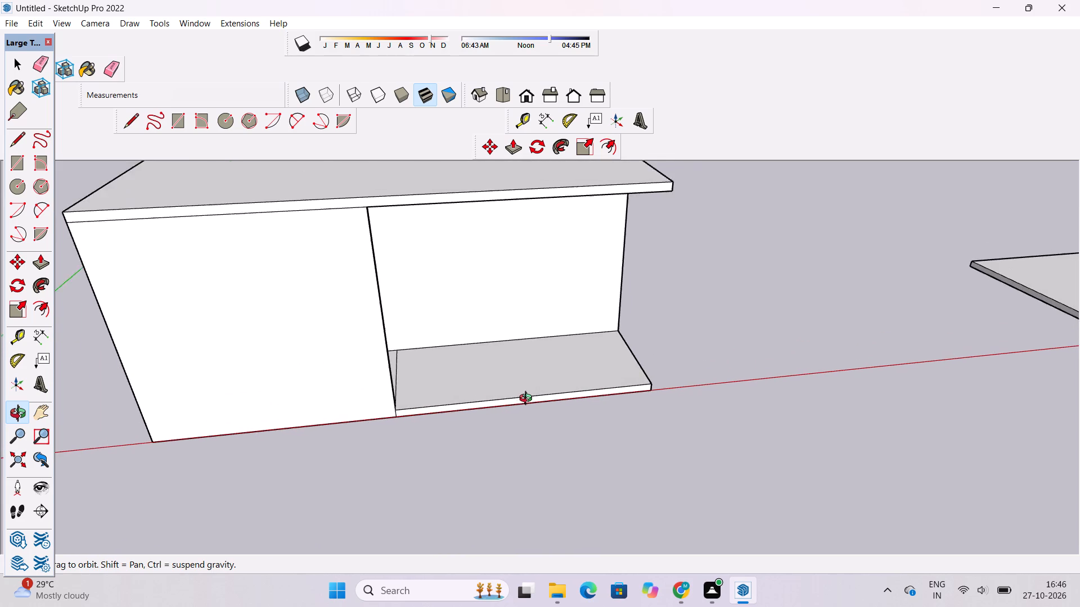
scroll(528, 400, down, 1)
shift+drag(547, 391, 532, 393)
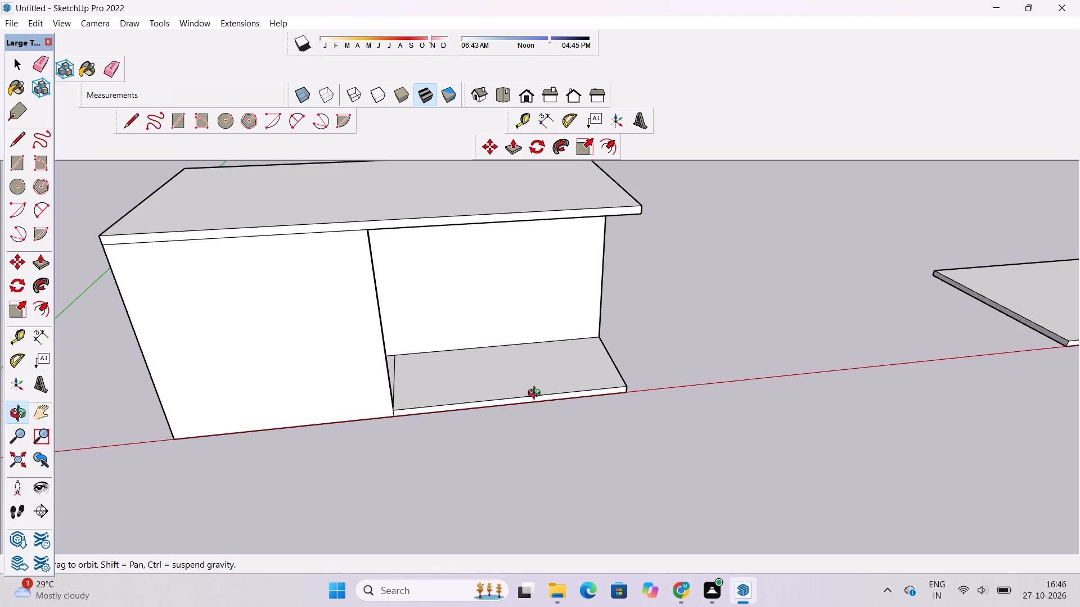
shift+drag(523, 345, 523, 370)
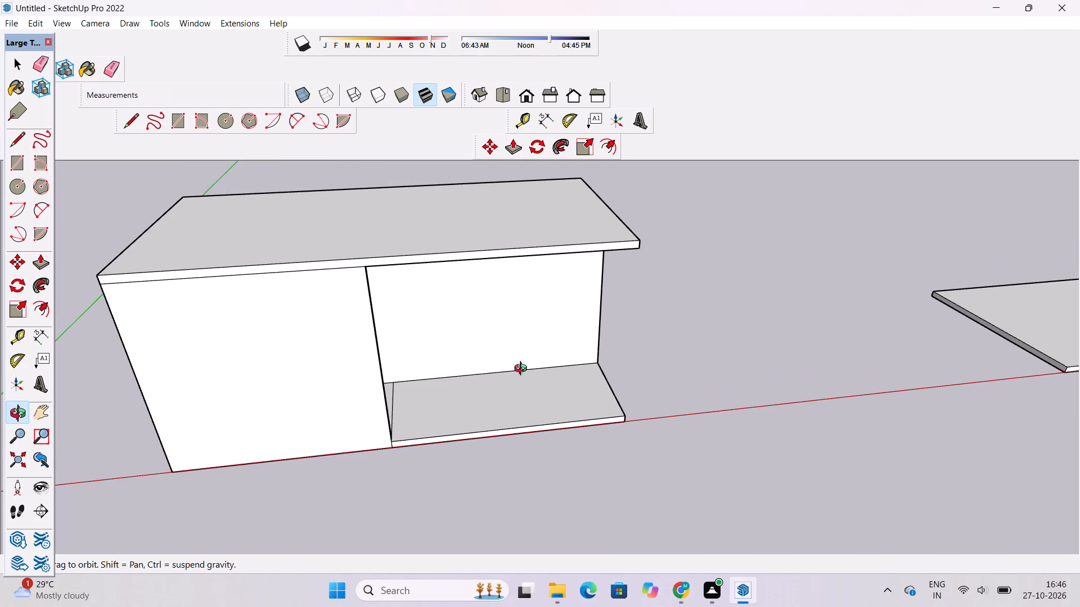
drag(457, 436, 457, 390)
shift+drag(461, 384, 456, 405)
drag(424, 394, 434, 373)
shift+drag(462, 377, 456, 415)
drag(452, 438, 444, 402)
shift+drag(430, 429, 430, 408)
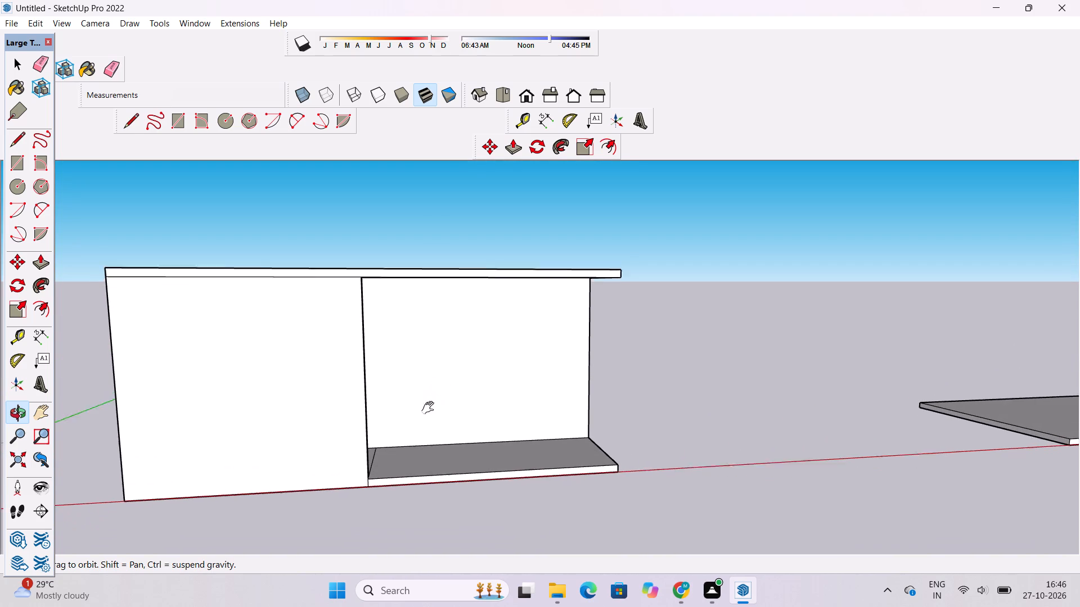
shift+drag(430, 408, 430, 406)
drag(430, 403, 457, 442)
shift+drag(457, 442, 456, 463)
drag(452, 459, 414, 409)
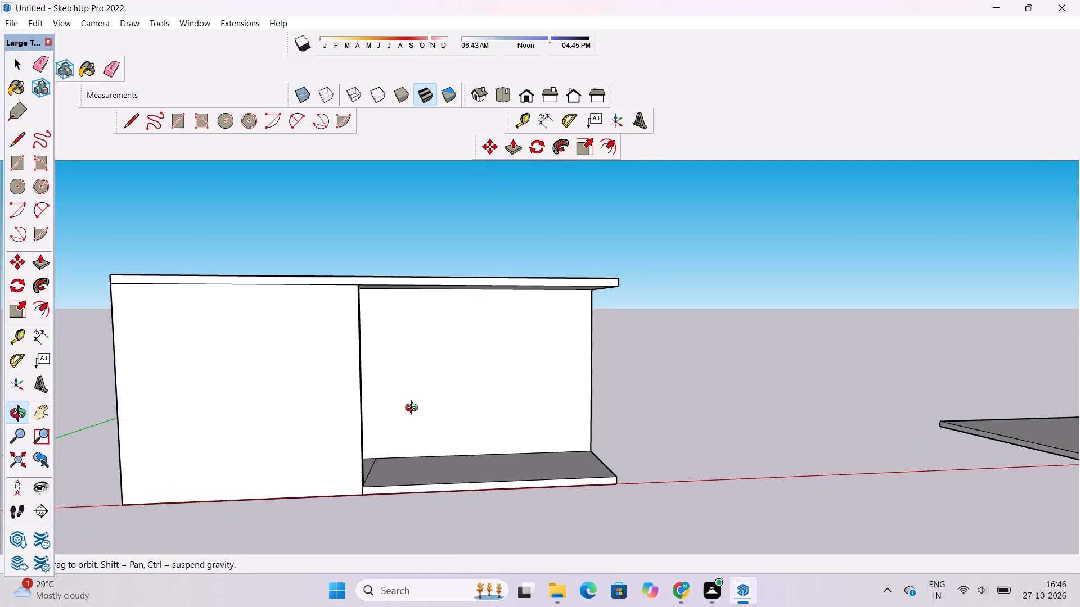
drag(414, 409, 413, 409)
scroll(425, 405, down, 1)
shift+drag(492, 437, 484, 421)
drag(489, 413, 472, 469)
shift+drag(485, 458, 478, 461)
shift+drag(483, 457, 476, 441)
drag(476, 441, 451, 458)
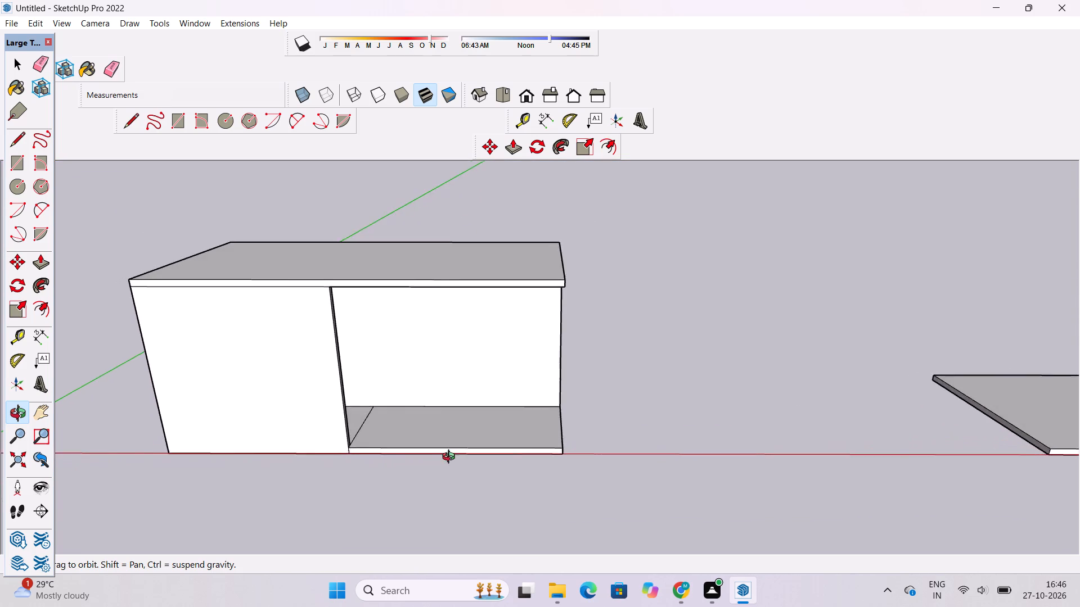
drag(451, 458, 424, 475)
shift+drag(474, 437, 451, 452)
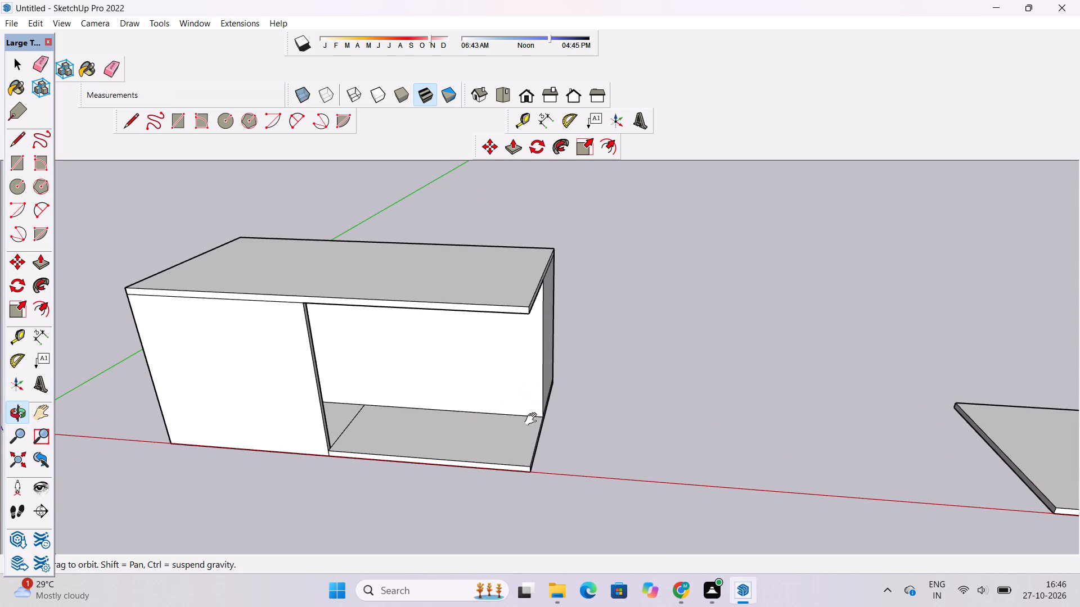
shift+click(533, 419)
drag(532, 419, 474, 416)
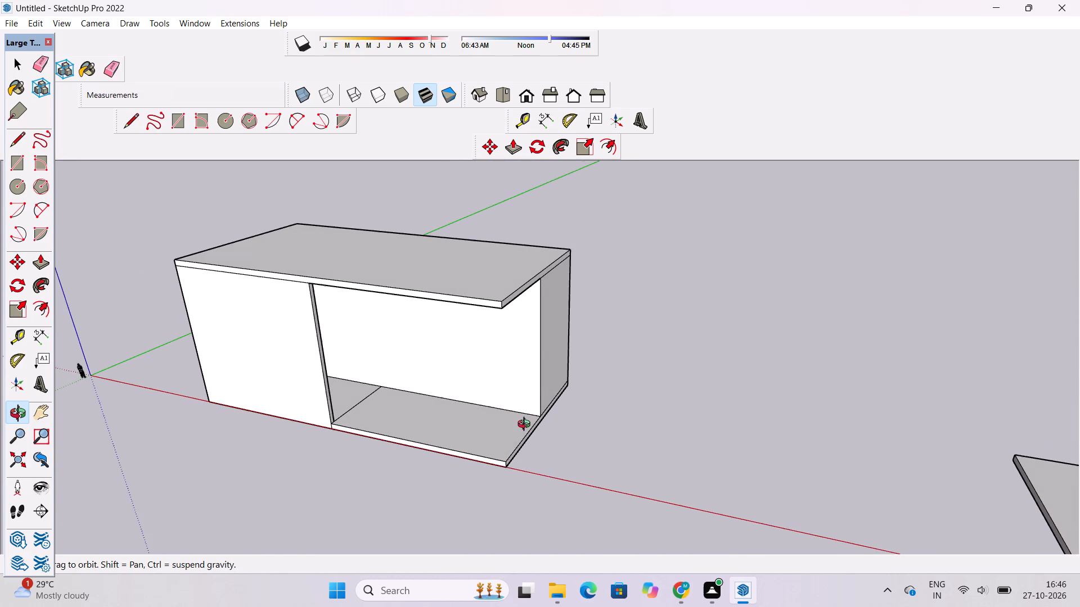
scroll(526, 425, up, 4)
shift+drag(538, 423, 467, 408)
drag(467, 407, 475, 435)
scroll(481, 437, down, 3)
shift+drag(484, 438, 417, 428)
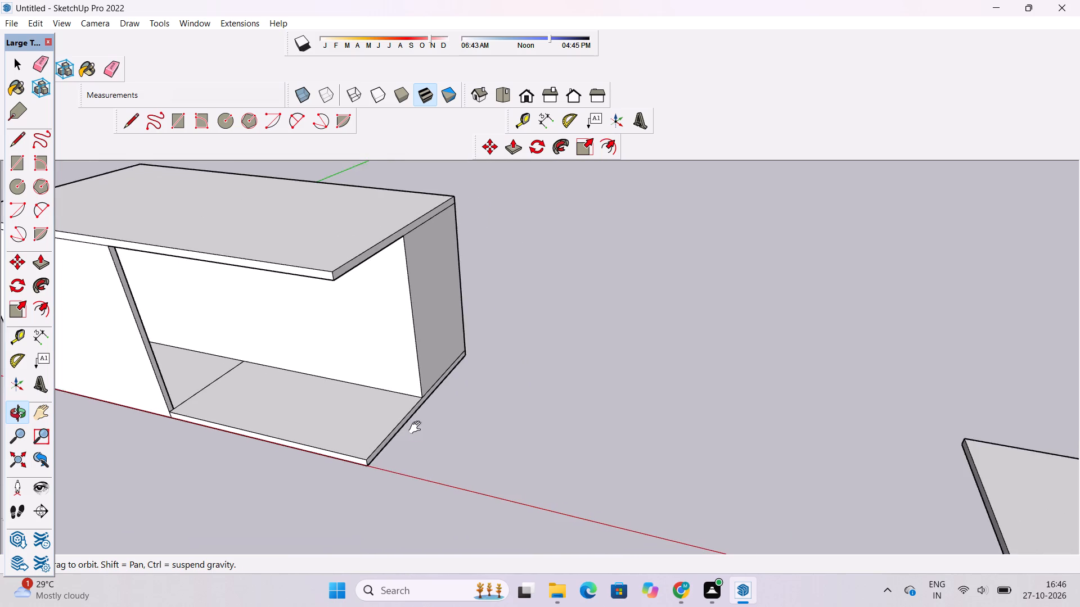
Push/Pull the base slab's end face at the building's open end outward by 15'.
shift+drag(417, 428, 429, 452)
scroll(406, 446, up, 2)
shift+drag(407, 444, 416, 457)
drag(417, 465, 412, 427)
shift+scroll(412, 420, up, 3)
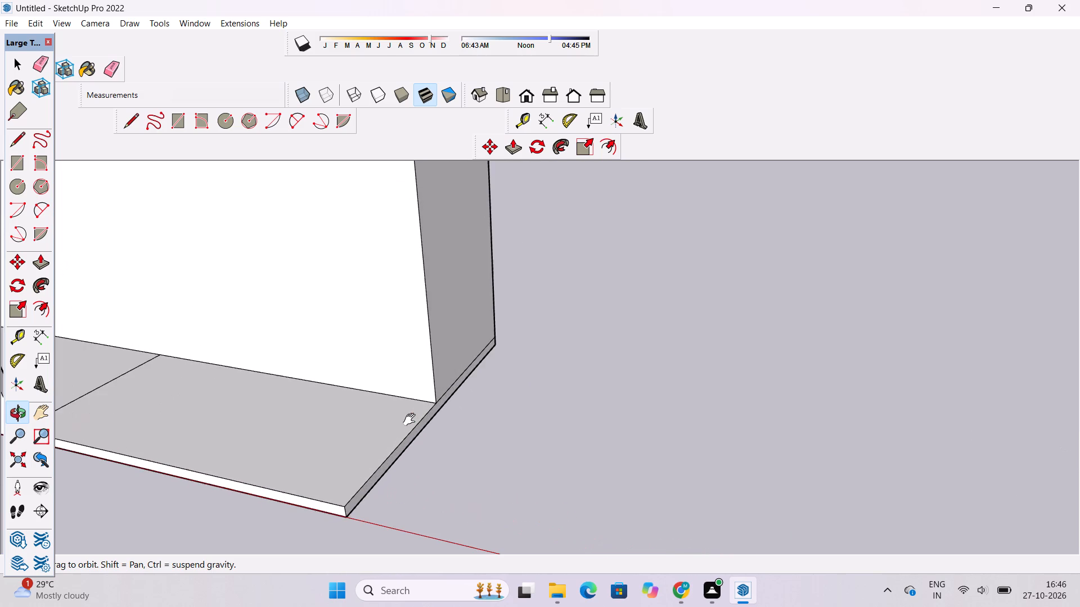
shift+drag(412, 419, 417, 426)
drag(422, 467, 420, 440)
scroll(420, 429, down, 3)
shift+drag(416, 446, 416, 441)
shift+drag(416, 441, 408, 454)
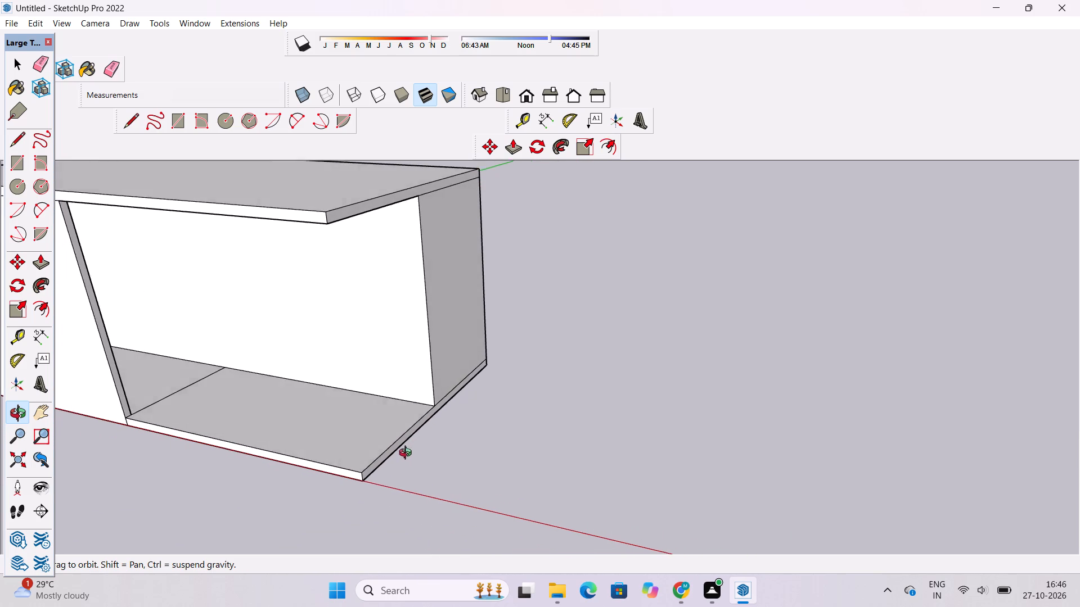
shift+drag(408, 454, 404, 478)
key(p)
scroll(396, 468, up, 8)
click(384, 441)
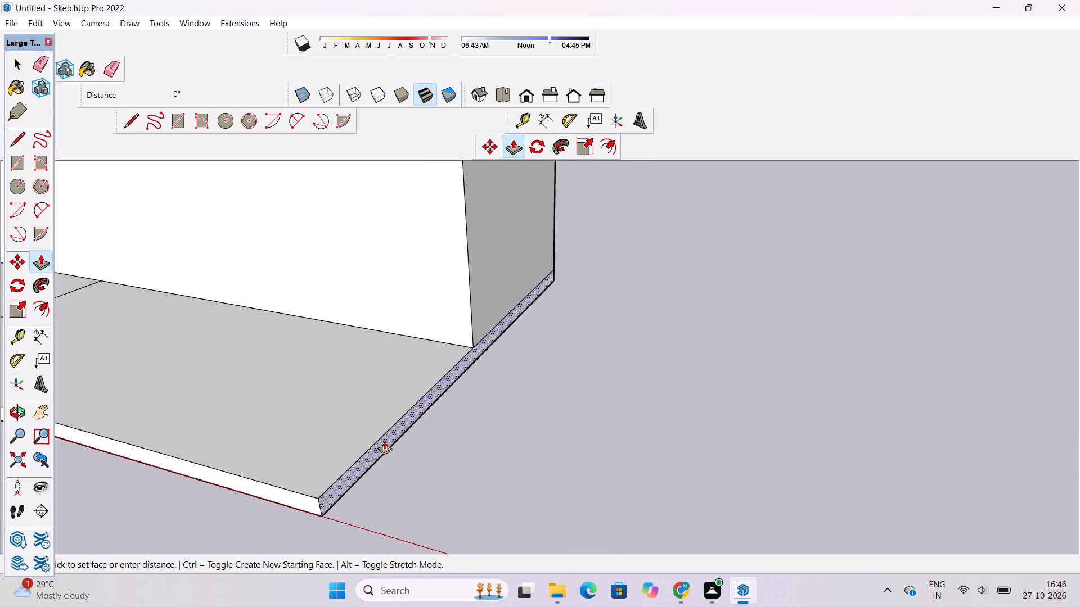
scroll(401, 443, down, 17)
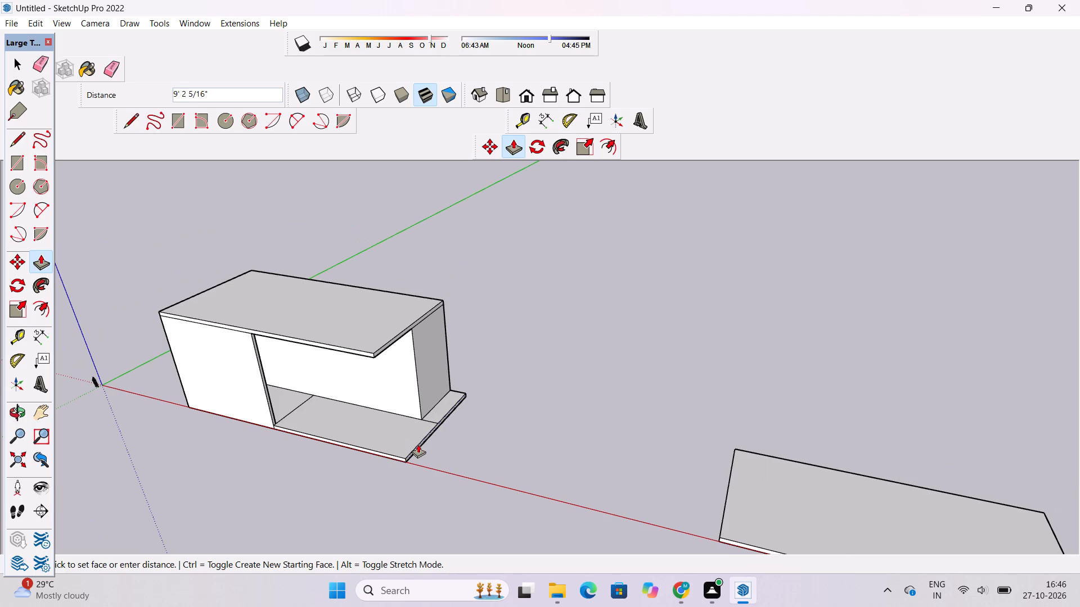
text(15')
key(Return)
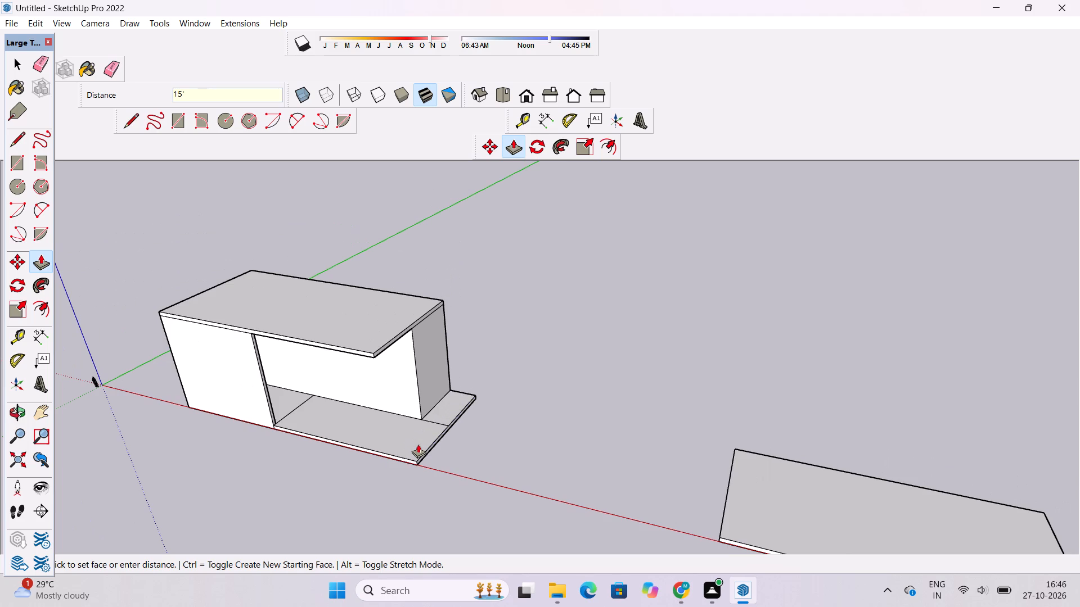
Push/Pull the end face of the recess's back wall outward to align with the extended base slab.
scroll(422, 395, up, 6)
click(422, 394)
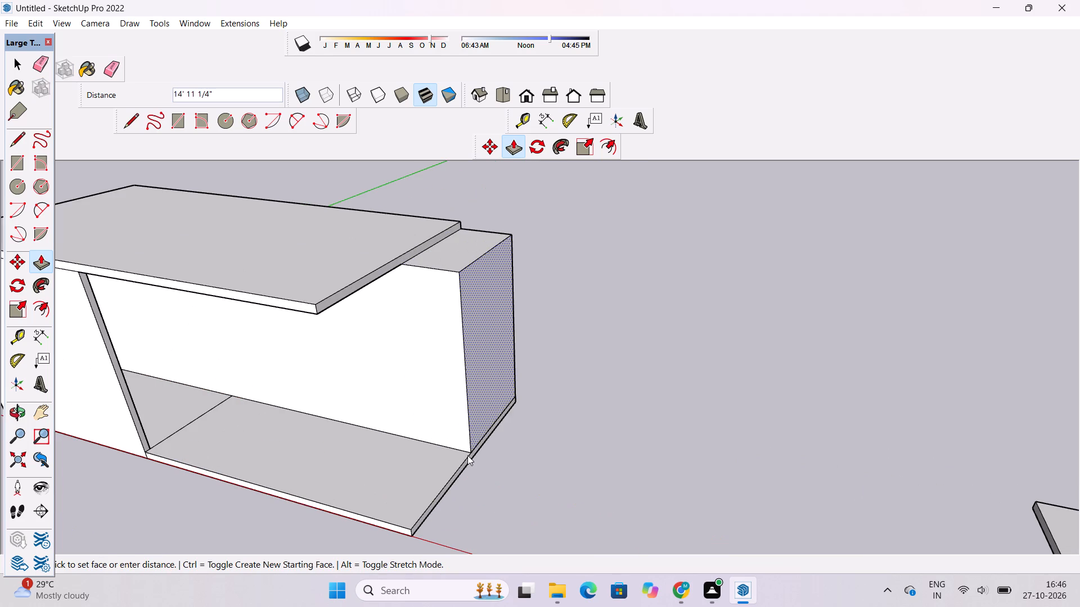
click(467, 455)
click(475, 489)
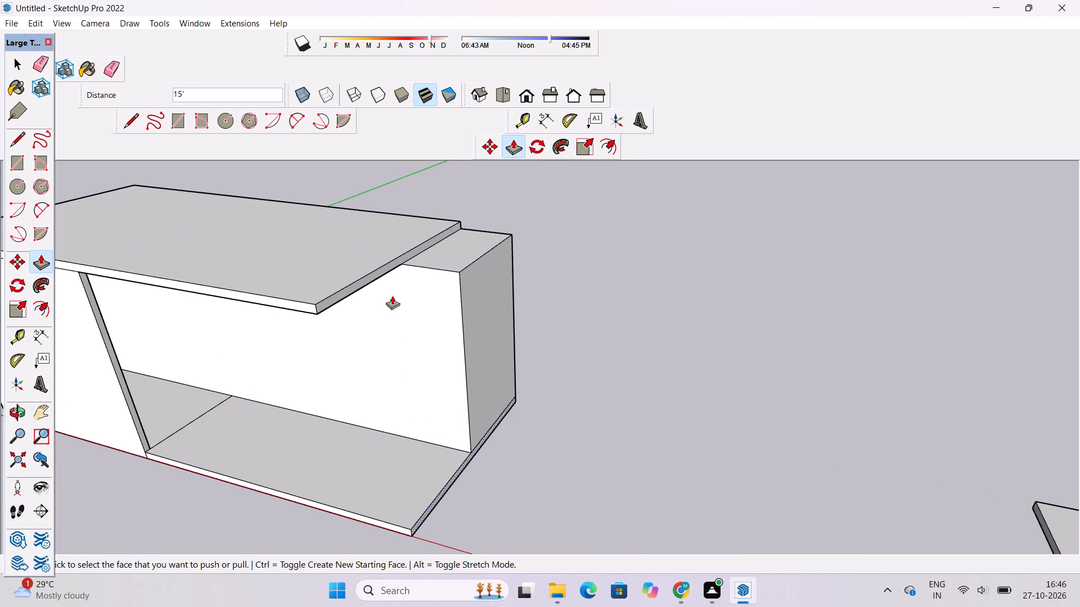
Push/Pull the roof slab's end face outward to align with the extended wall's end face, then clear the selection.
click(366, 278)
click(465, 366)
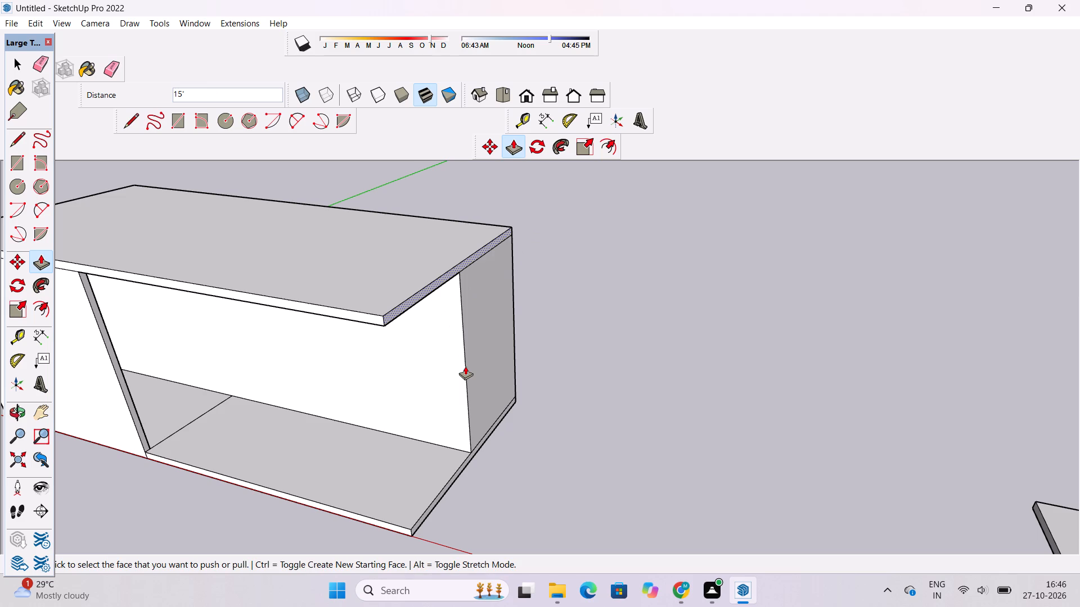
key(o)
drag(494, 348, 508, 363)
shift+drag(502, 370, 506, 353)
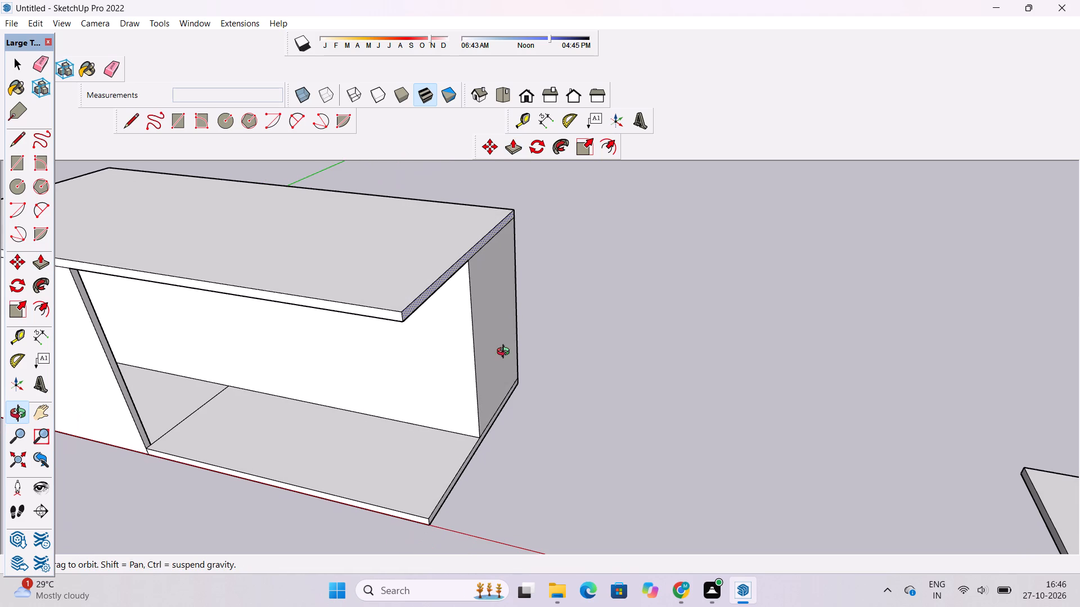
key(space)
click(595, 332)
Examine the extended building's open end, recess and front elevation, including the underside of the roof slab.
key(o)
scroll(498, 364, down, 2)
shift+drag(412, 386, 414, 386)
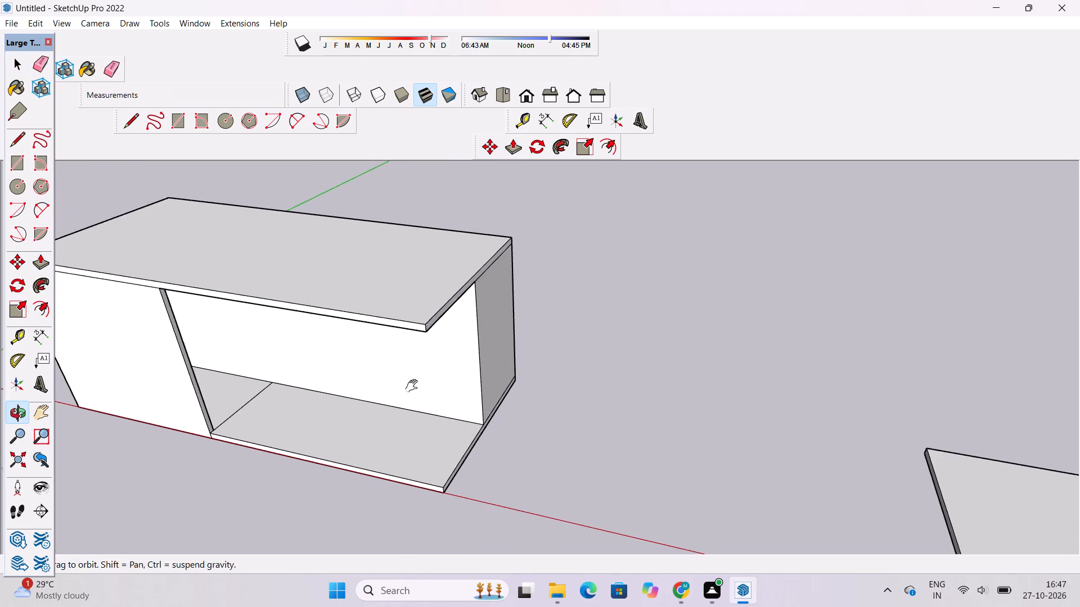
shift+drag(414, 386, 466, 368)
scroll(548, 376, up, 3)
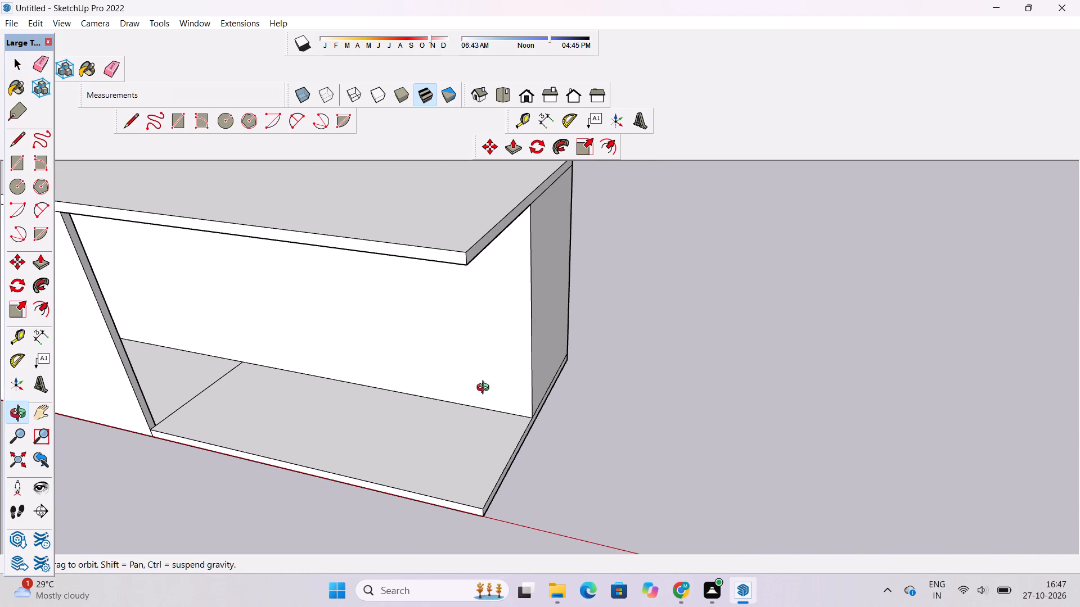
shift+drag(485, 389, 489, 396)
drag(493, 400, 543, 373)
shift+drag(546, 369, 555, 381)
scroll(611, 365, down, 9)
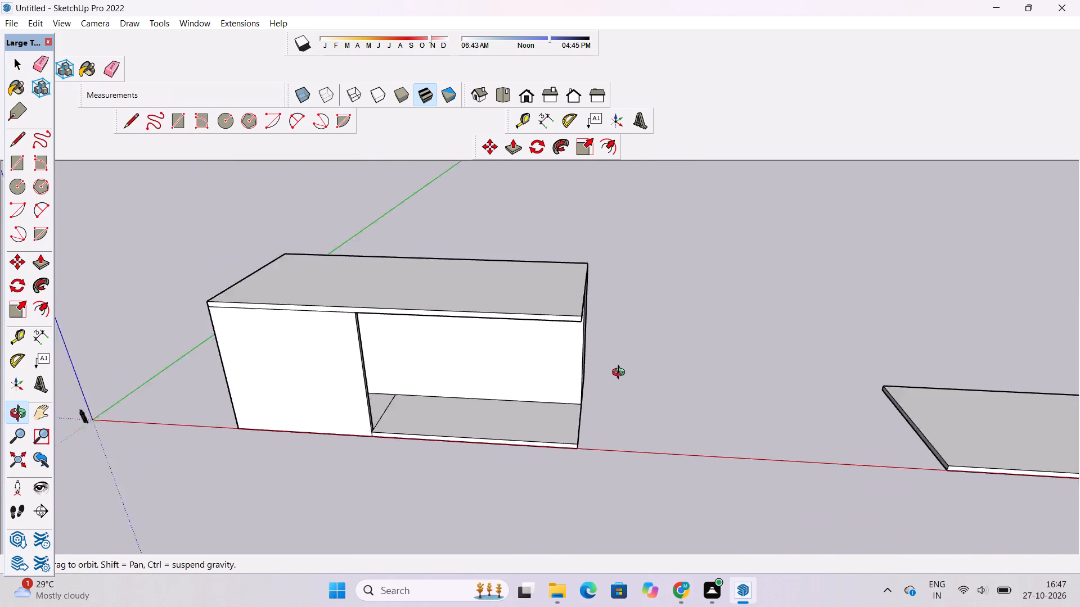
scroll(621, 374, down, 1)
drag(545, 434, 591, 337)
shift+drag(586, 350, 579, 352)
scroll(502, 361, up, 1)
shift+drag(507, 357, 497, 360)
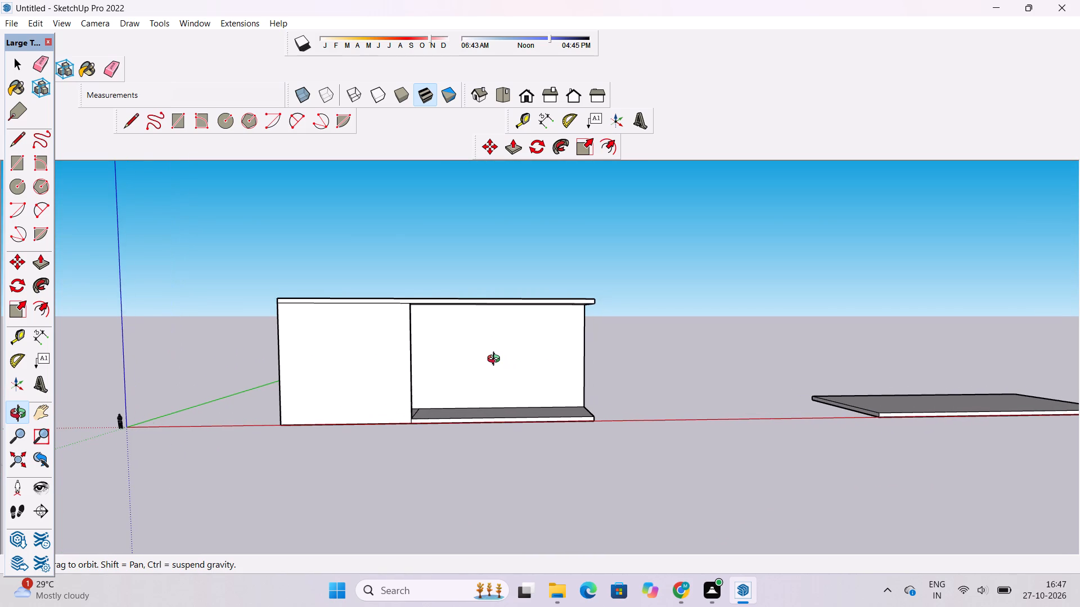
shift+drag(494, 363, 481, 368)
drag(476, 370, 506, 389)
shift+drag(508, 391, 492, 391)
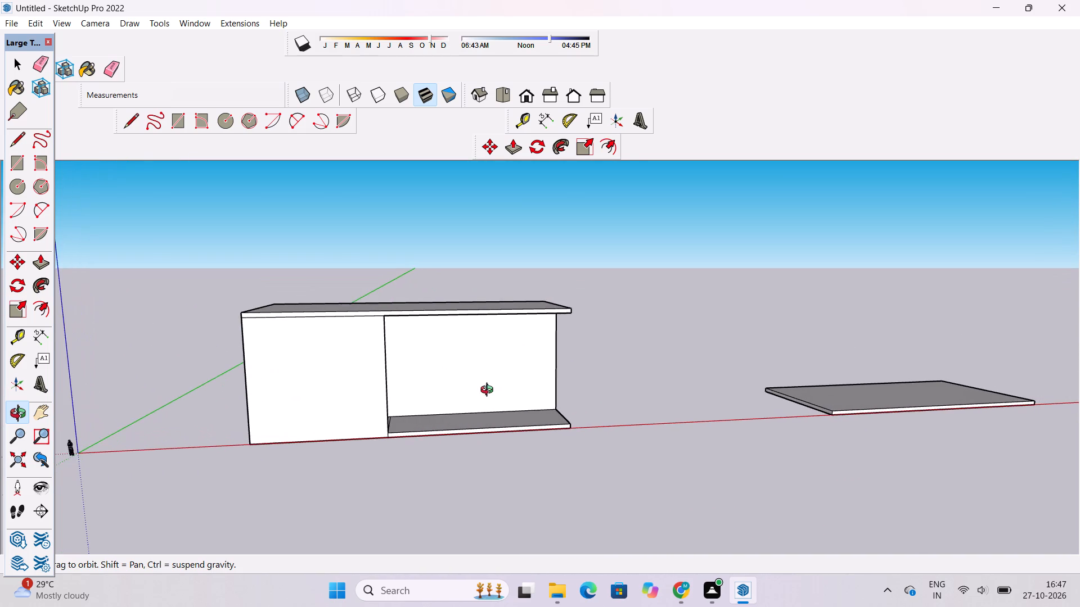
drag(489, 391, 469, 380)
scroll(438, 379, up, 4)
shift+click(431, 379)
click(426, 379)
shift+drag(422, 380, 415, 392)
scroll(415, 398, up, 3)
shift+drag(415, 398, 409, 401)
shift+drag(407, 401, 396, 402)
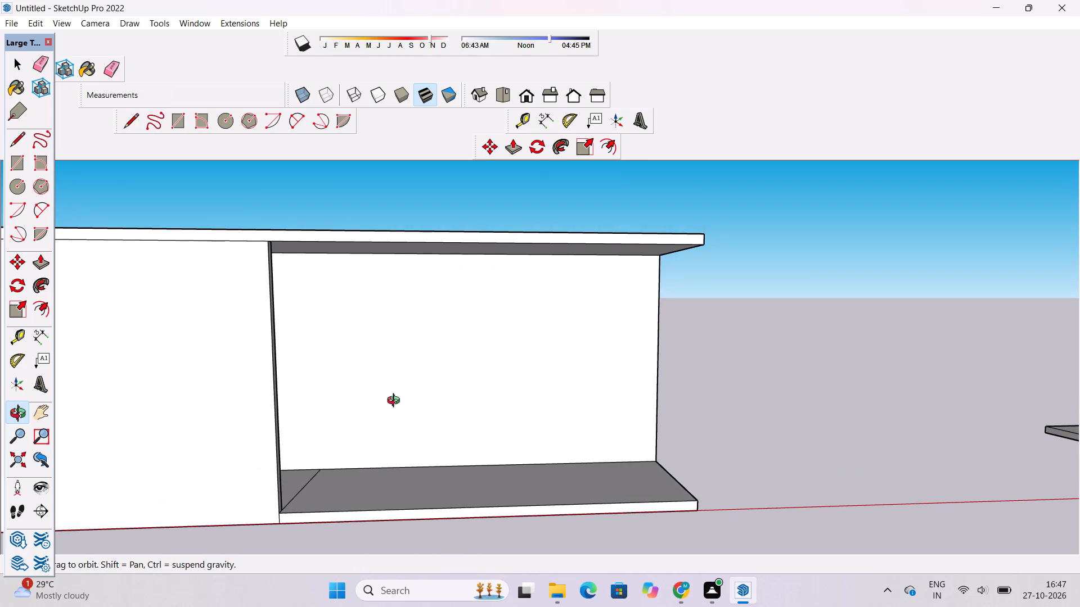
shift+drag(396, 402, 391, 398)
Draw a 50' vertical line on the recess's back wall from the floor seam's end up to the roof underside.
key(r)
scroll(381, 390, down, 3)
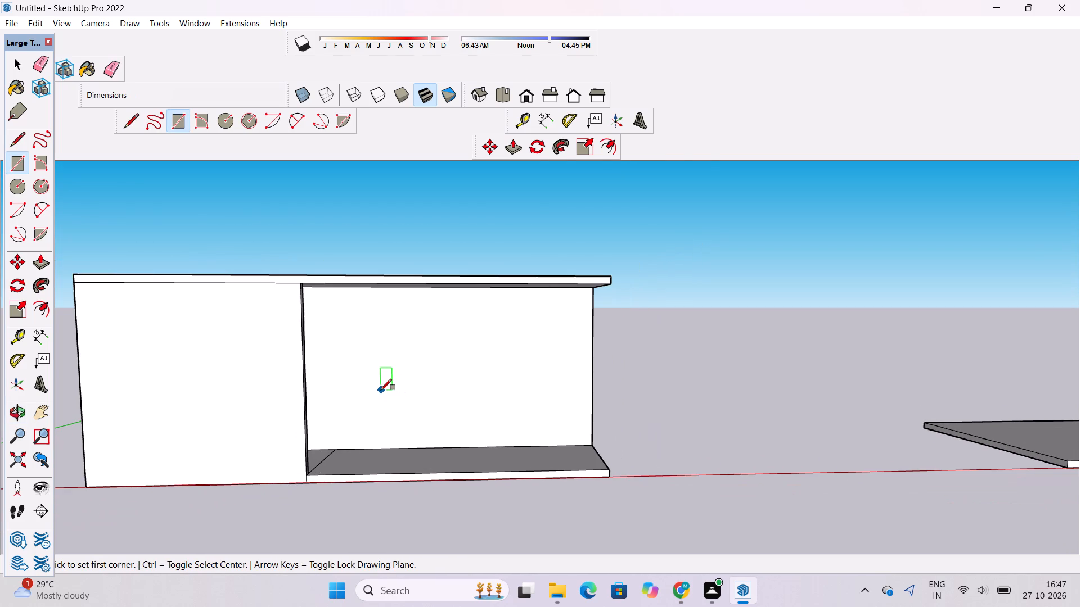
key(space)
text(t)
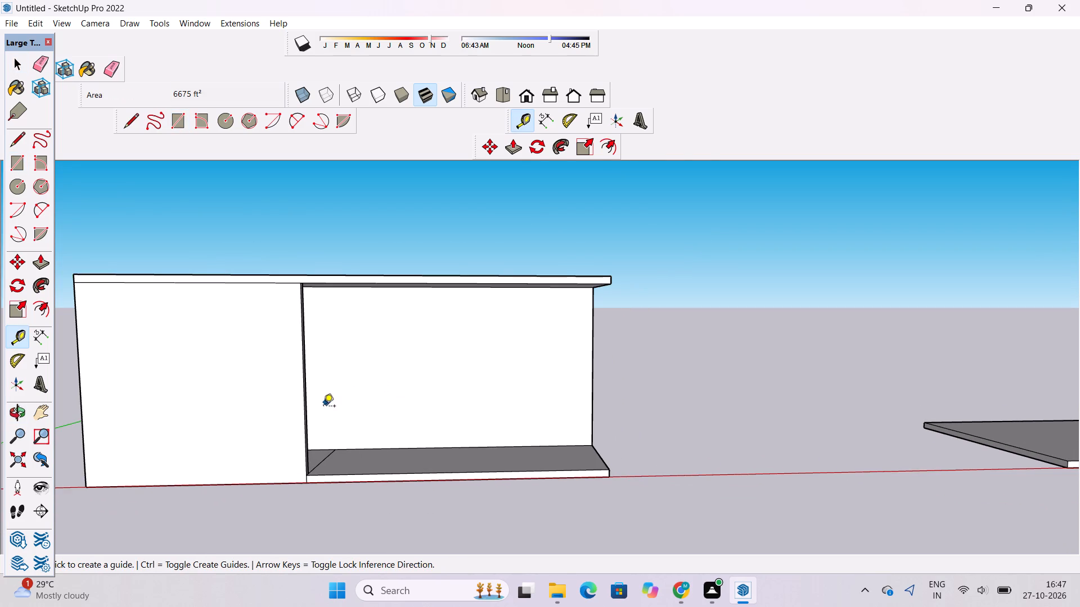
key(l)
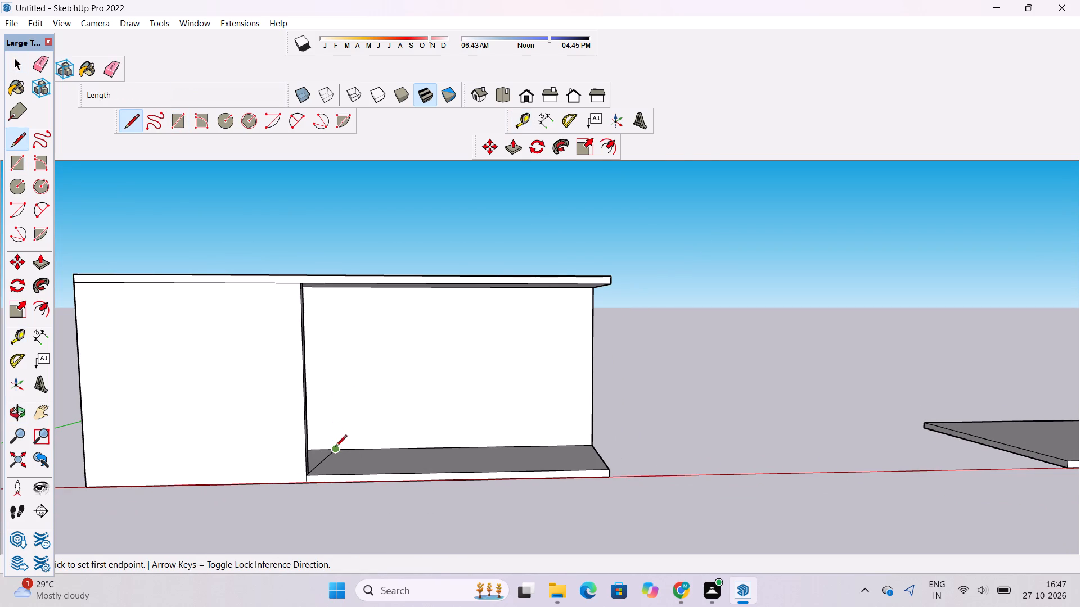
click(335, 447)
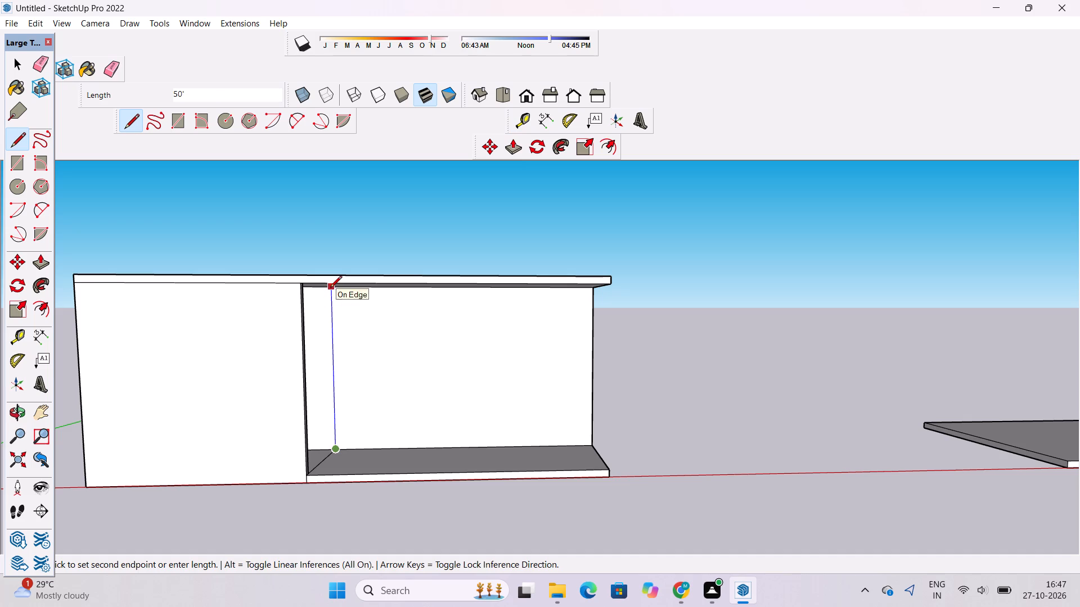
click(330, 288)
Place a vertical guide 5' from the drawn line toward the open end, and another 22' beyond it.
key(t)
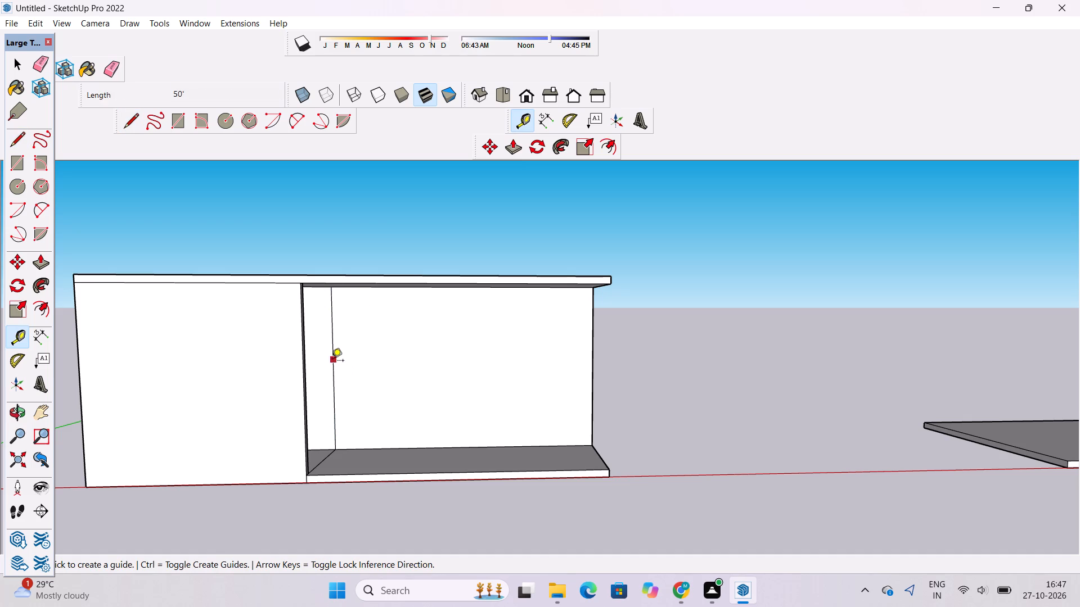
click(332, 369)
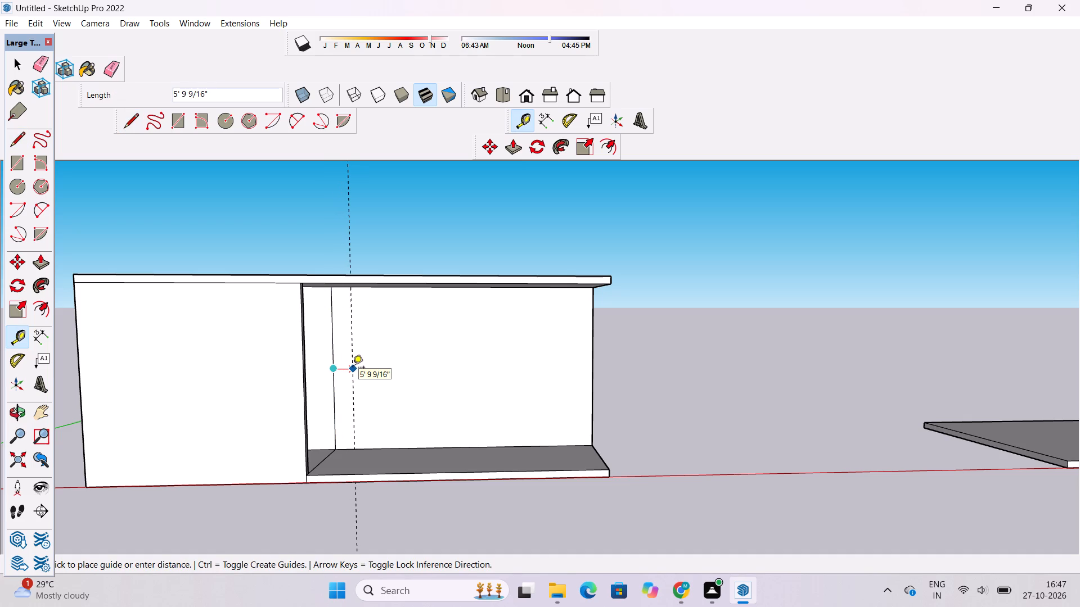
text(5')
key(Return)
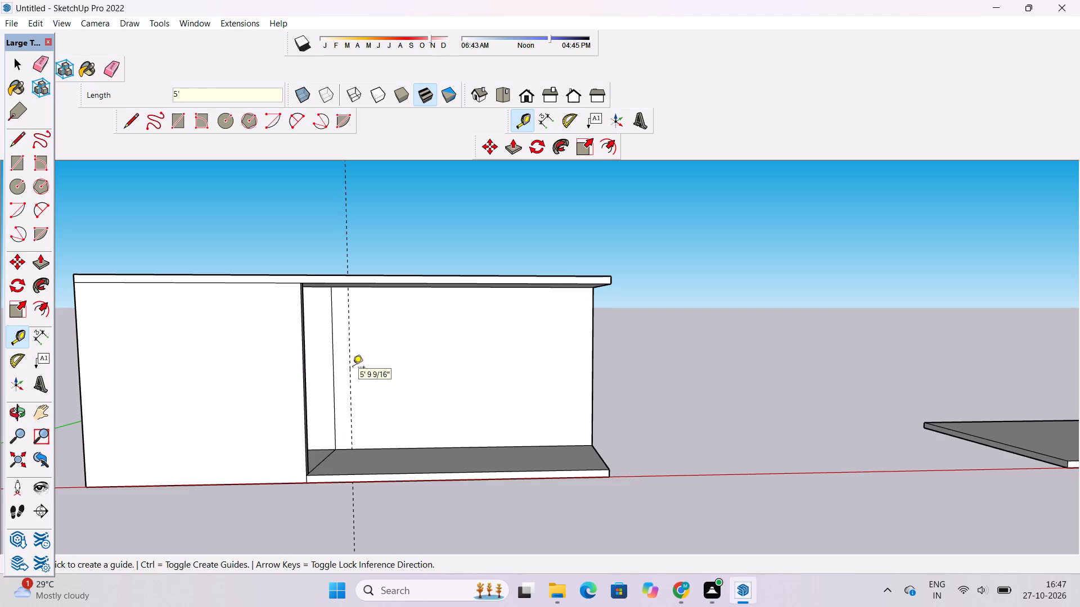
click(346, 334)
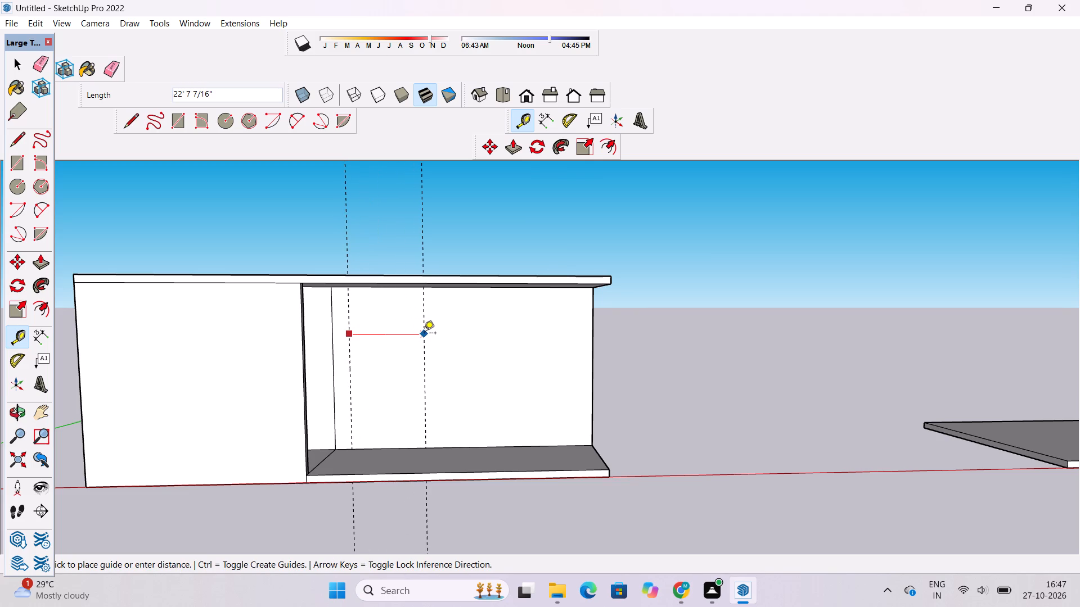
text(22')
key(Return)
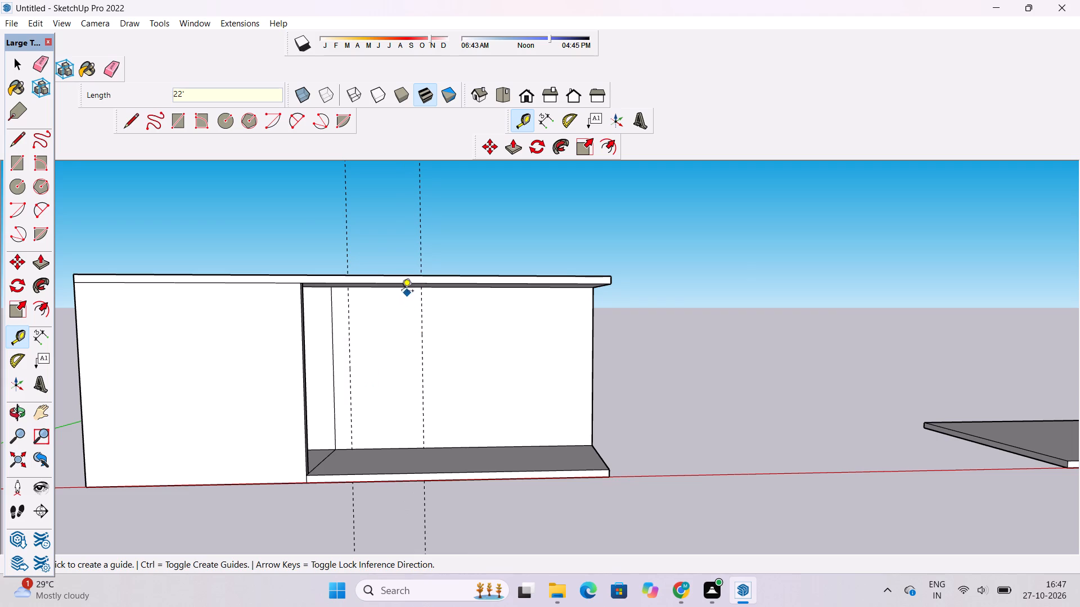
Place horizontal guides on the recess's back wall, 15' below the roof underside and 10' above the base slab.
scroll(398, 288, up, 5)
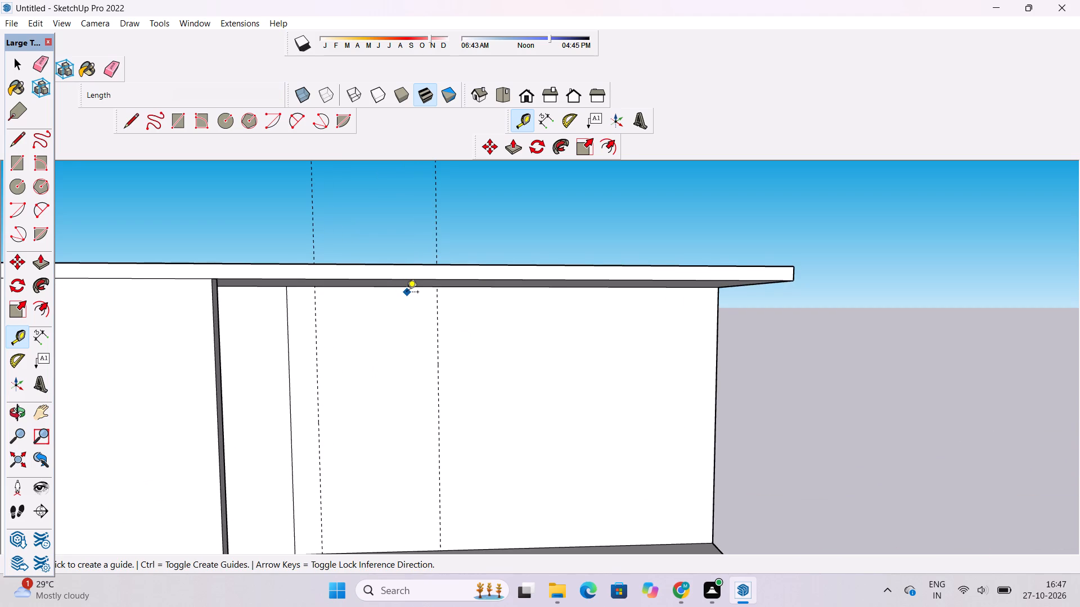
scroll(409, 293, down, 1)
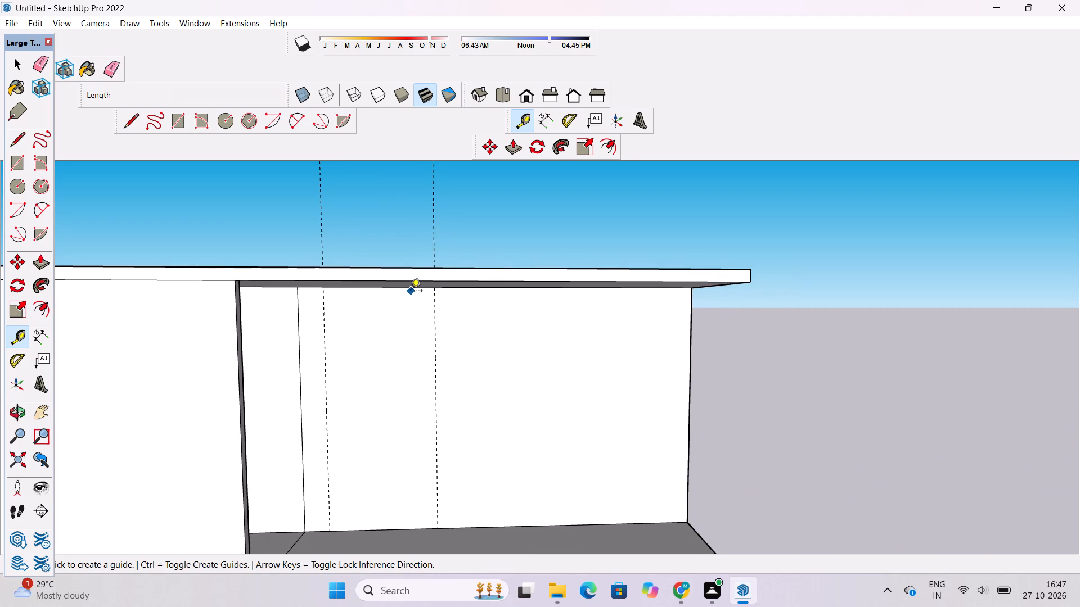
scroll(411, 292, down, 1)
scroll(418, 290, up, 9)
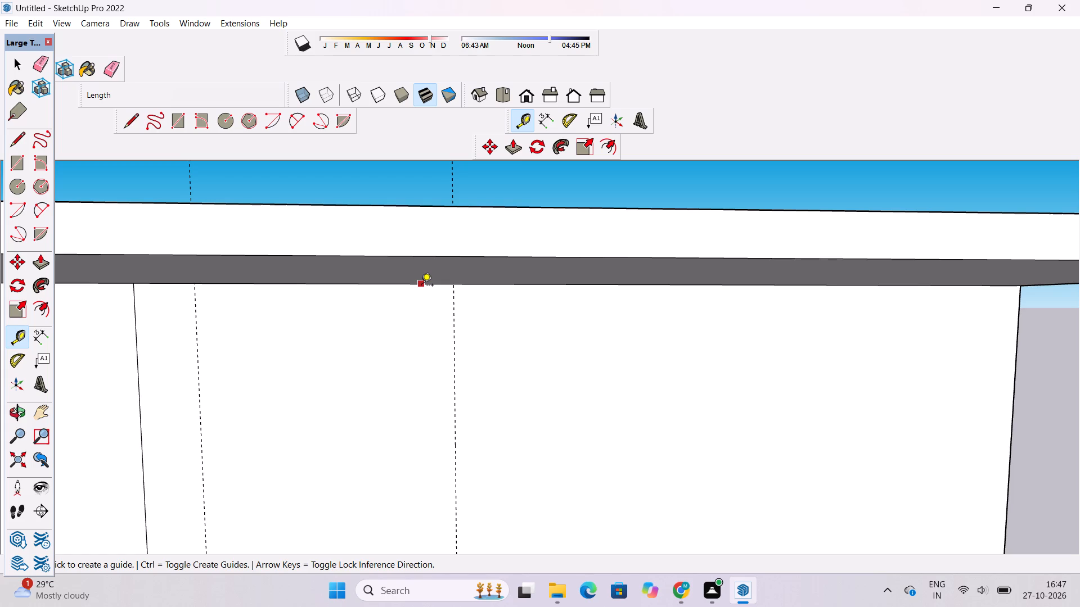
click(421, 286)
scroll(421, 286, down, 12)
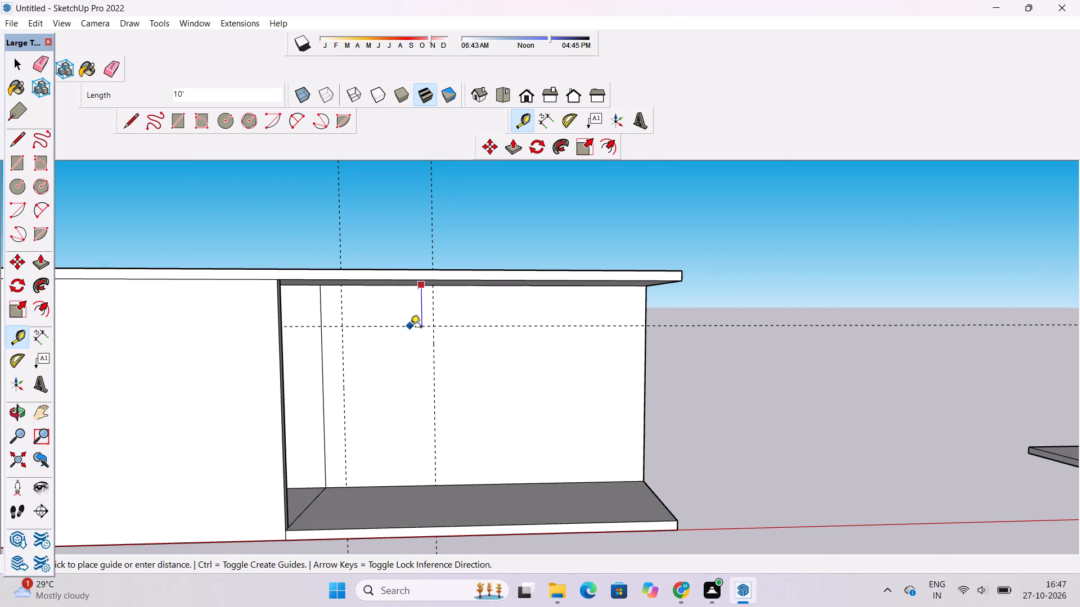
text(15')
key(Return)
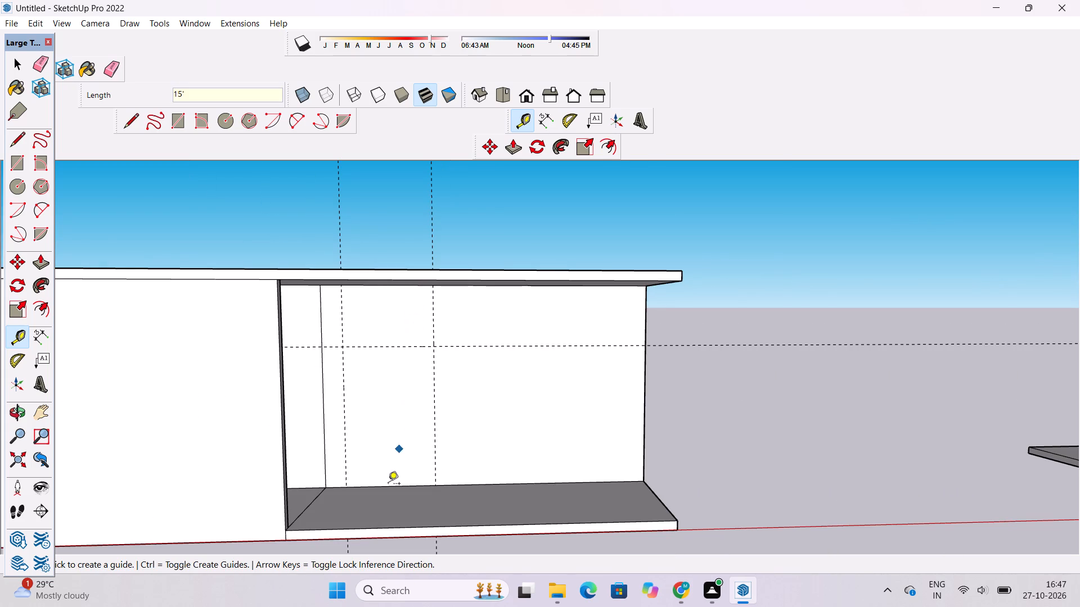
scroll(385, 498, up, 5)
scroll(214, 456, down, 5)
scroll(331, 465, up, 4)
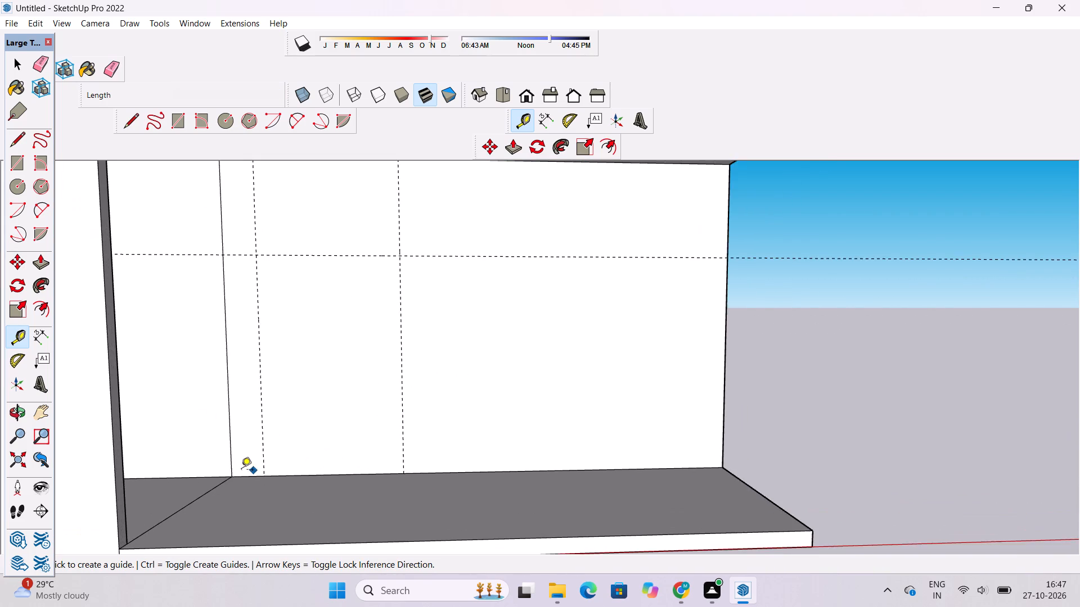
scroll(241, 470, down, 4)
click(313, 474)
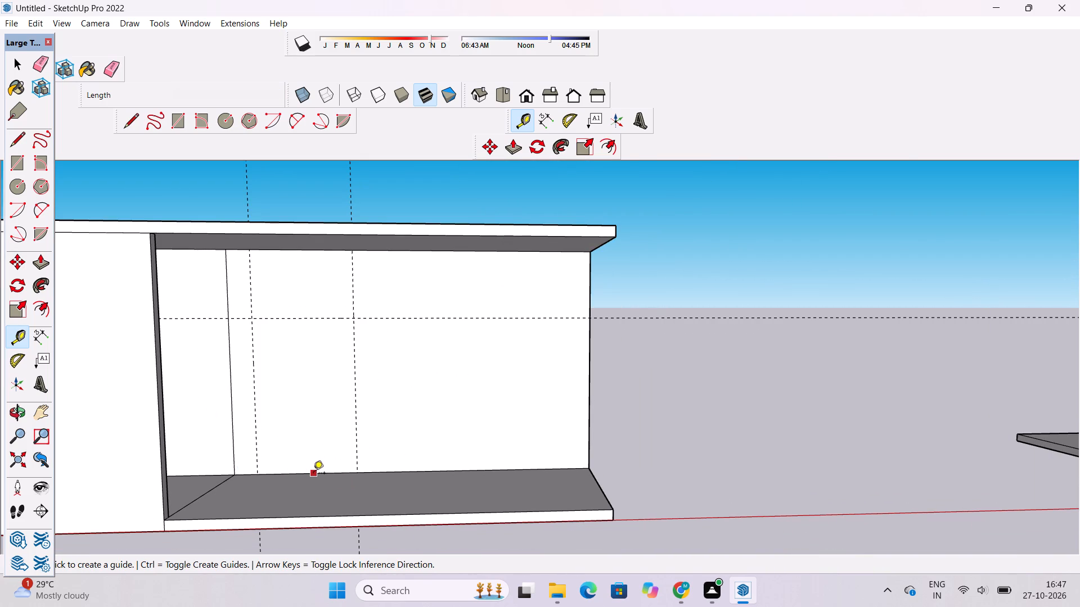
click(322, 424)
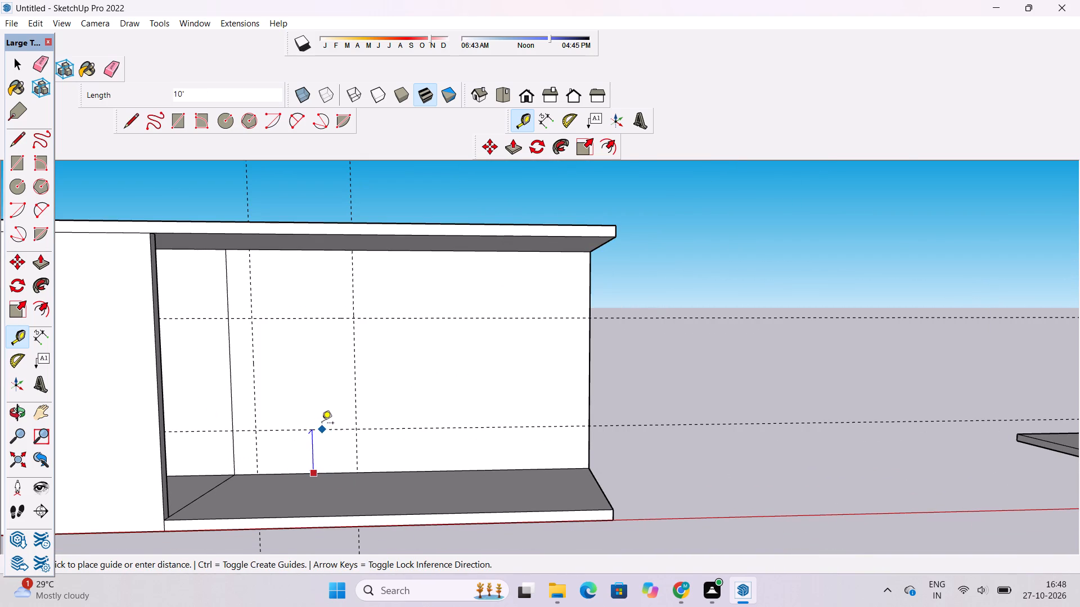
Draw a 25' by 22' rectangle on the recess's back wall between the four guide intersections.
click(177, 121)
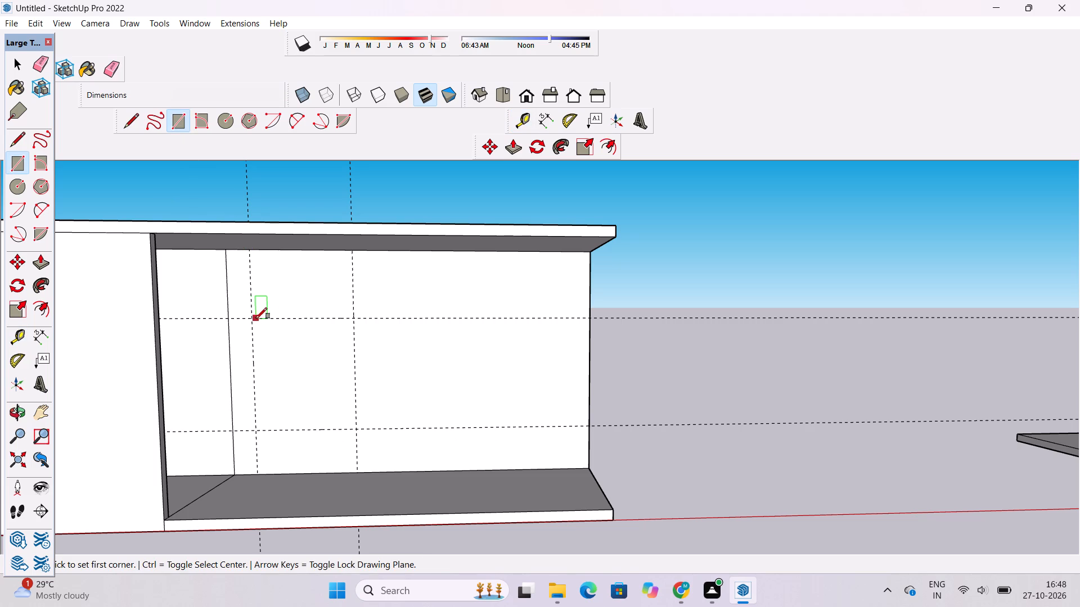
click(253, 319)
click(358, 428)
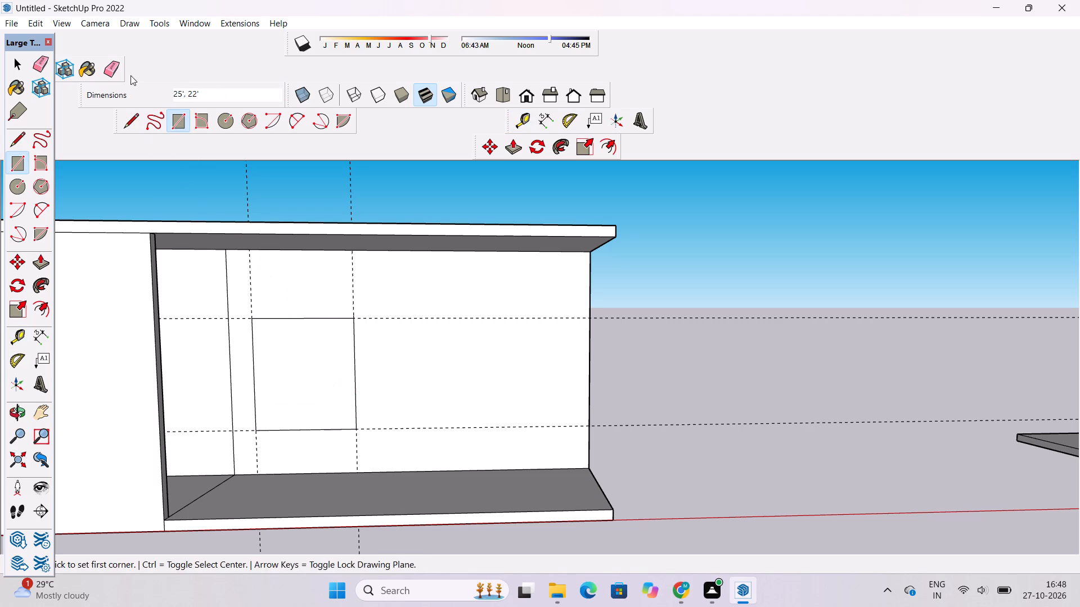
key(space)
text(o)
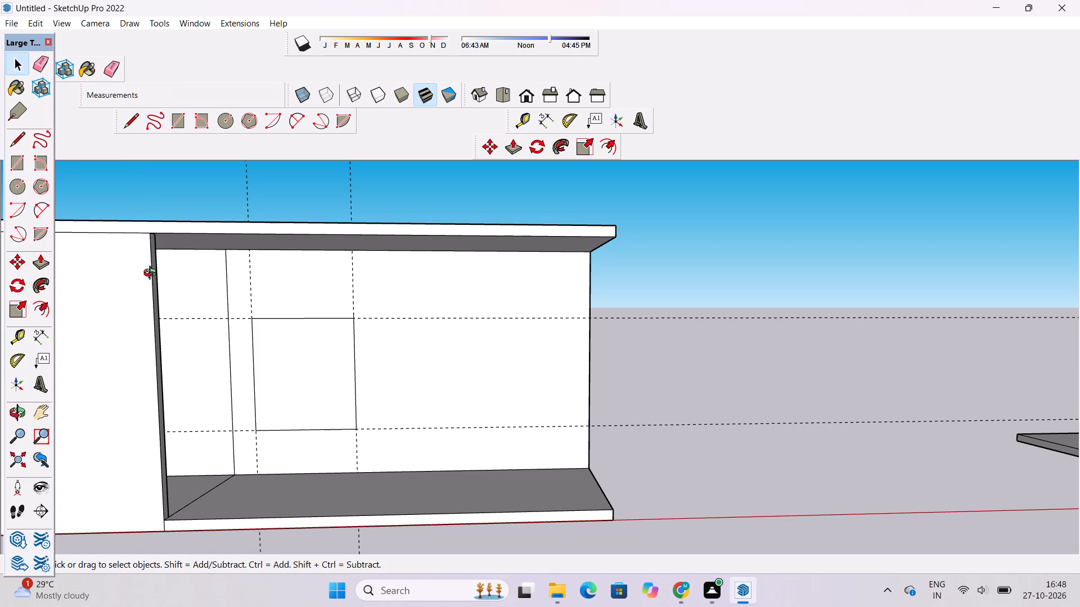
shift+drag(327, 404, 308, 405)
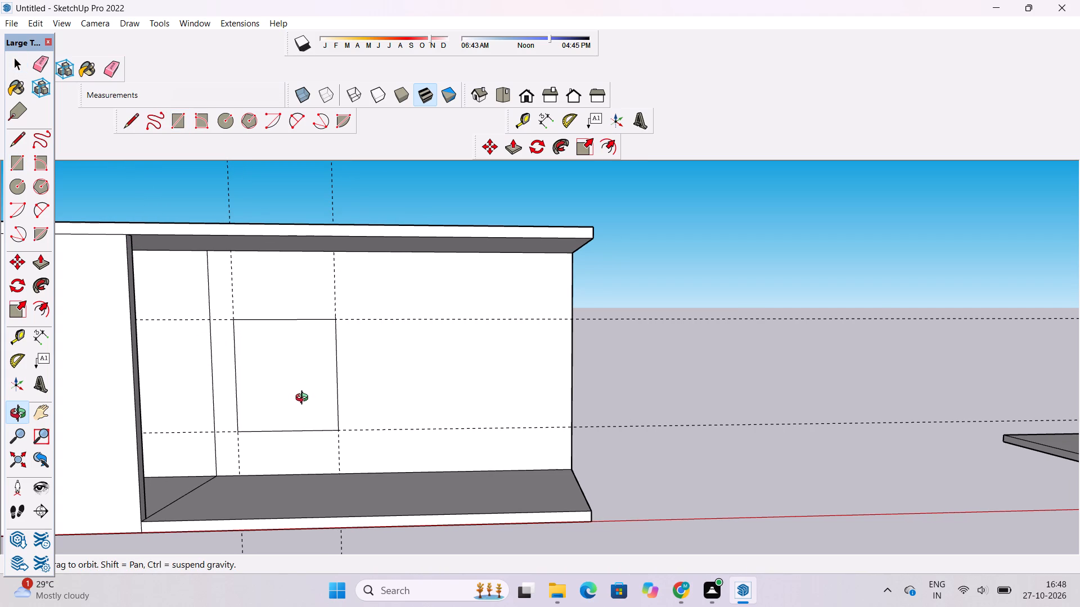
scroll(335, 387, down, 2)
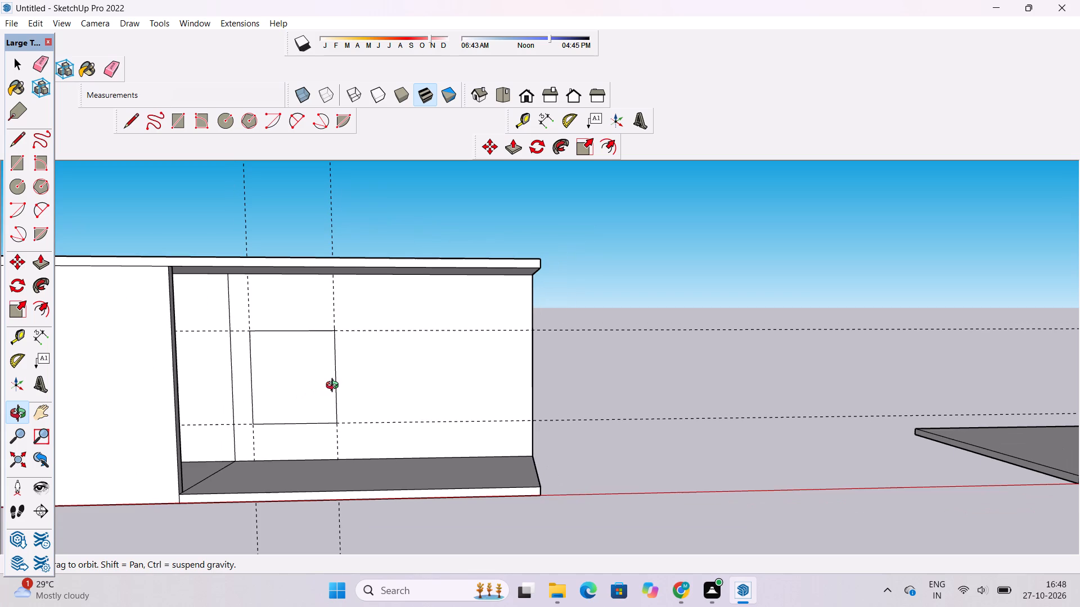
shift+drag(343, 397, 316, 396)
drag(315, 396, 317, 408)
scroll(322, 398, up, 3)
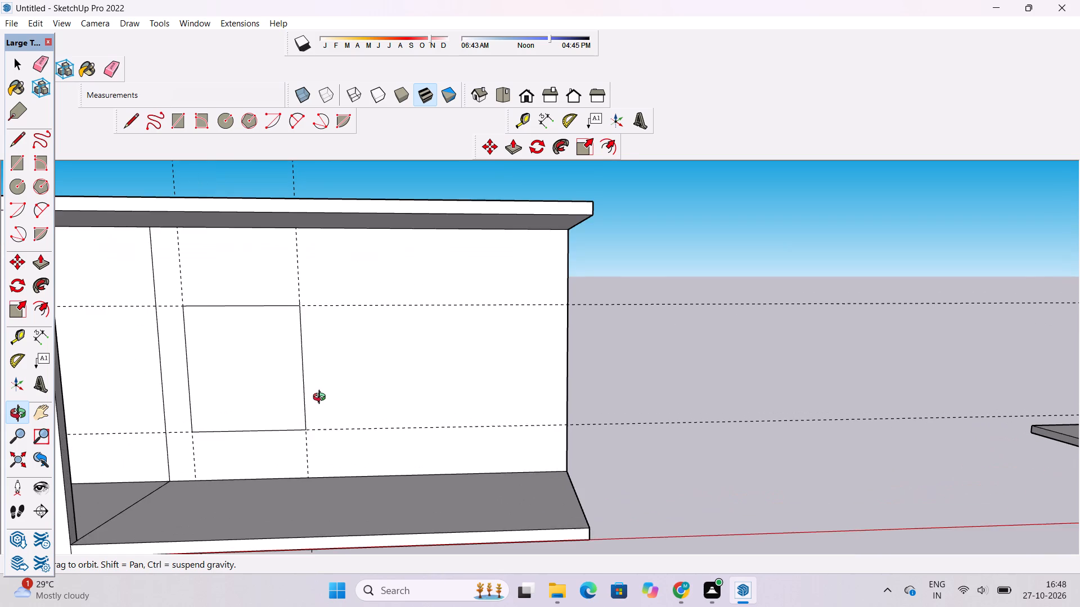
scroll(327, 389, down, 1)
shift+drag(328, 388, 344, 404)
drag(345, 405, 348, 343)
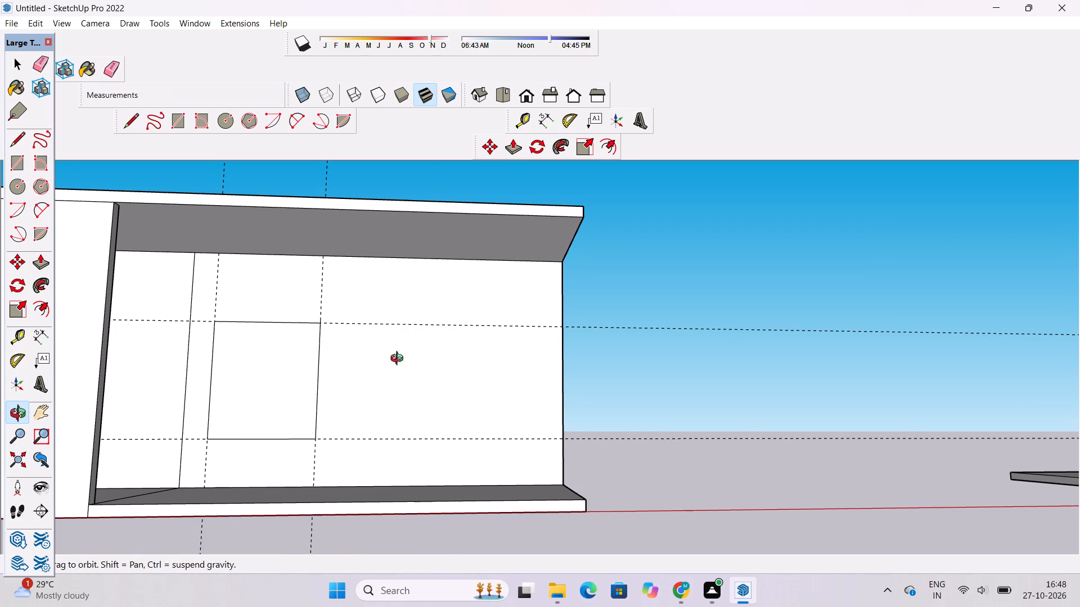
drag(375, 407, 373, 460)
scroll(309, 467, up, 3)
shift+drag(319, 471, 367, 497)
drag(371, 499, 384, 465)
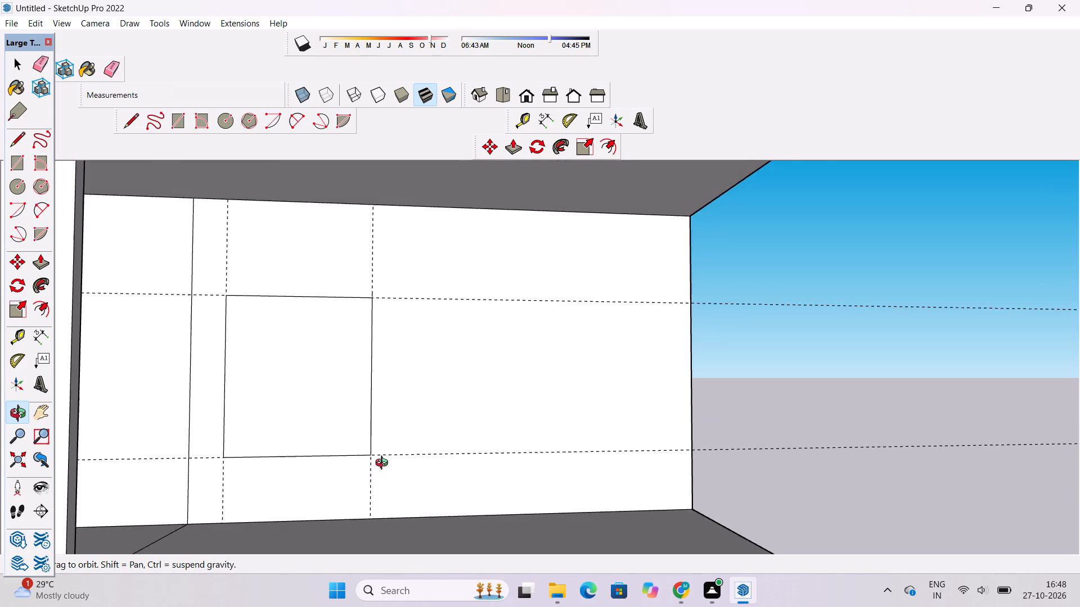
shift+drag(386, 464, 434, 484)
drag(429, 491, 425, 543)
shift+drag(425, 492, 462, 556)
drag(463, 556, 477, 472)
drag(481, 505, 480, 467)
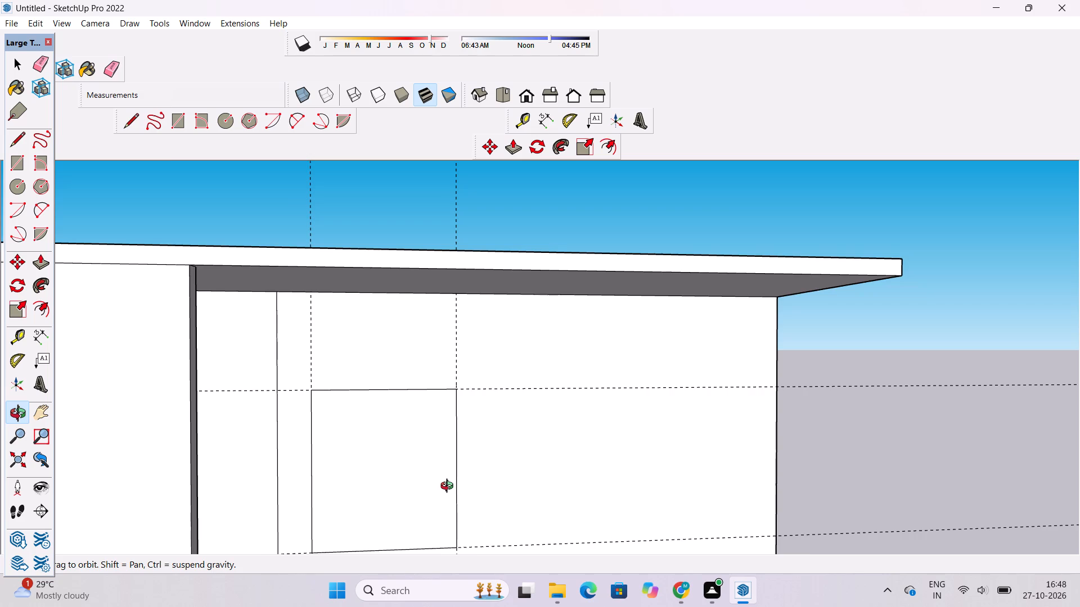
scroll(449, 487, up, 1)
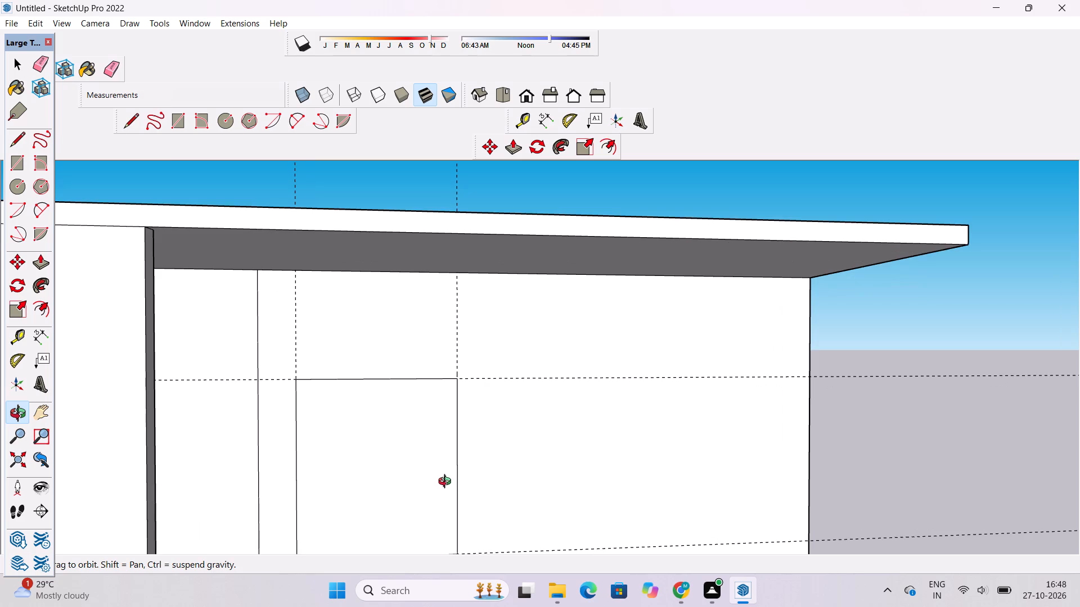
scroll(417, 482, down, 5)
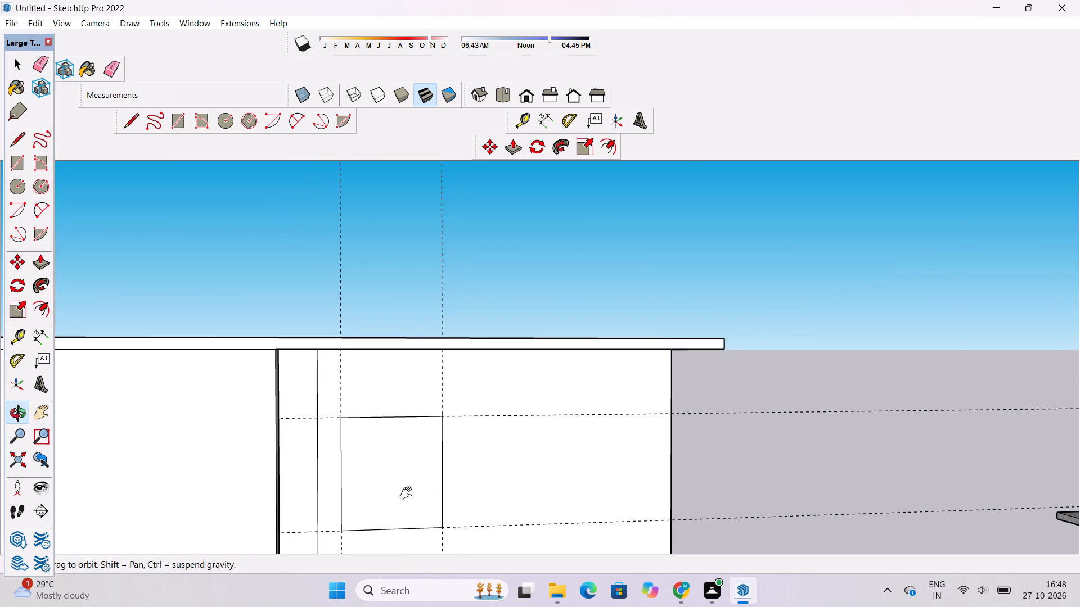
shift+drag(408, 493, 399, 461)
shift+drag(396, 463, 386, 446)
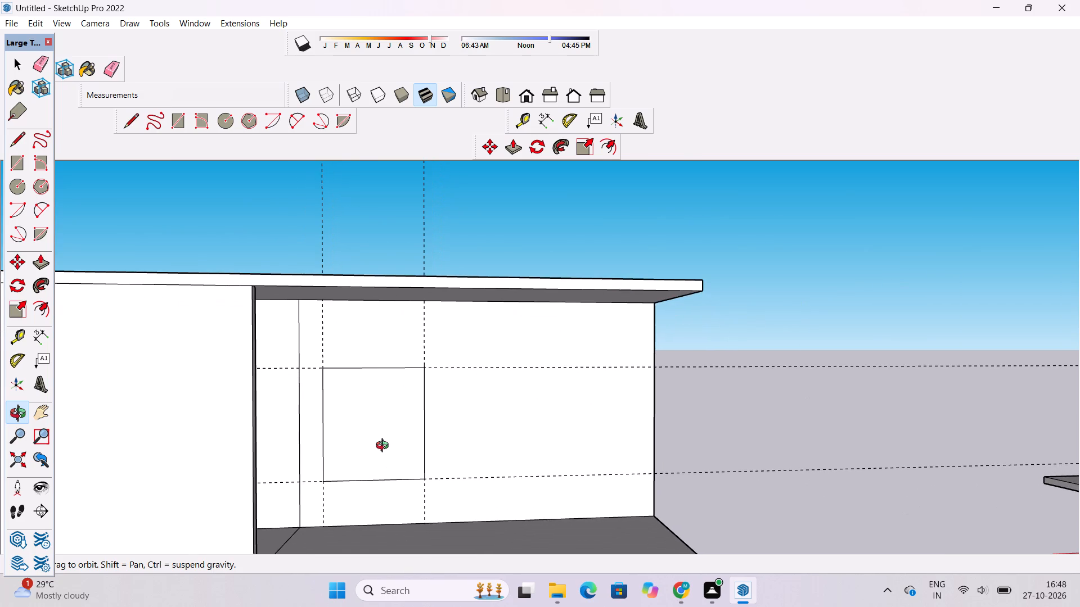
Offset the 25' by 22' rectangle on the recess's back wall outward by about 1' 5".
shift+click(385, 447)
text(of)
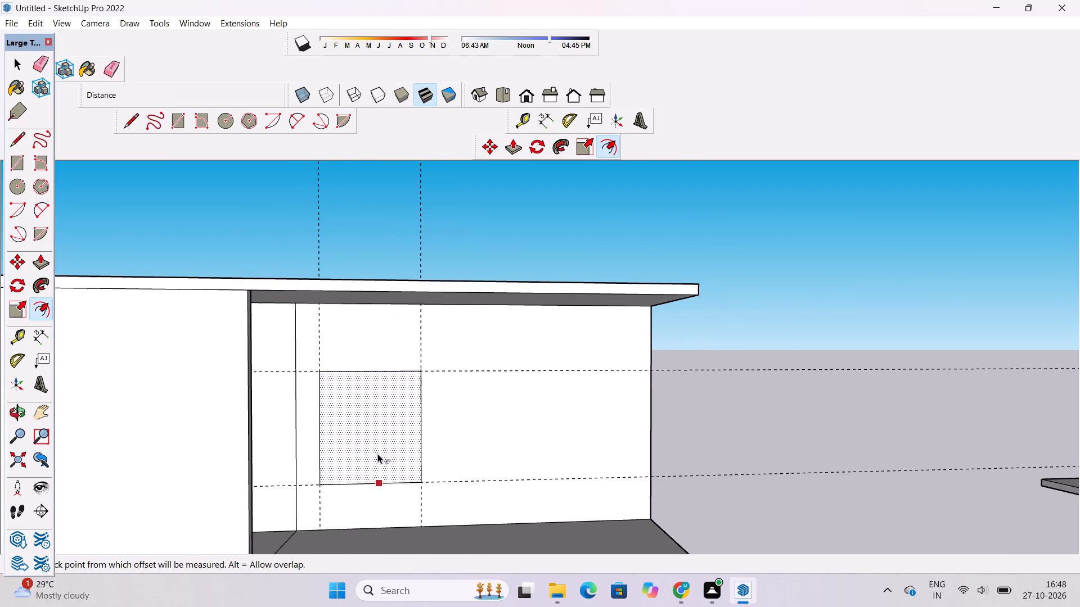
click(375, 374)
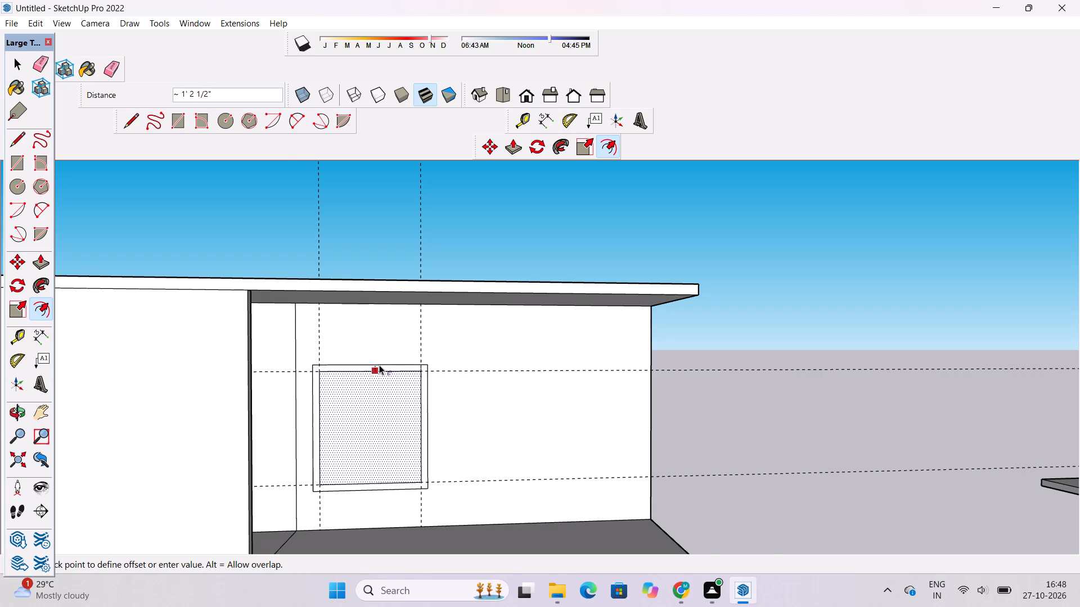
scroll(379, 365, up, 4)
click(379, 365)
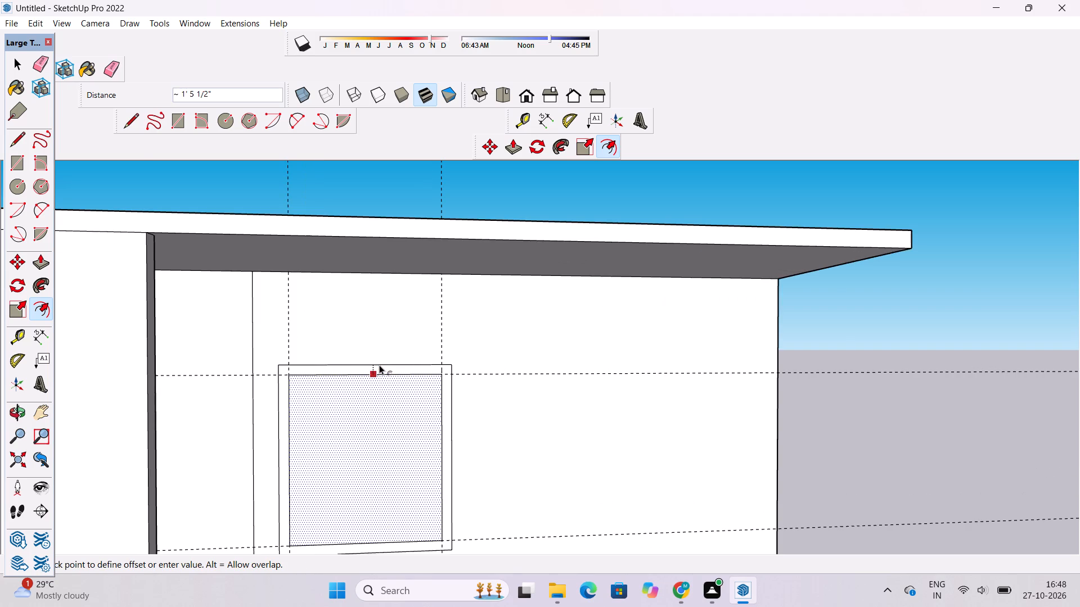
Offset the original 25' by 22' rectangle inward on the recess's back wall to outline an inner frame.
scroll(343, 326, down, 7)
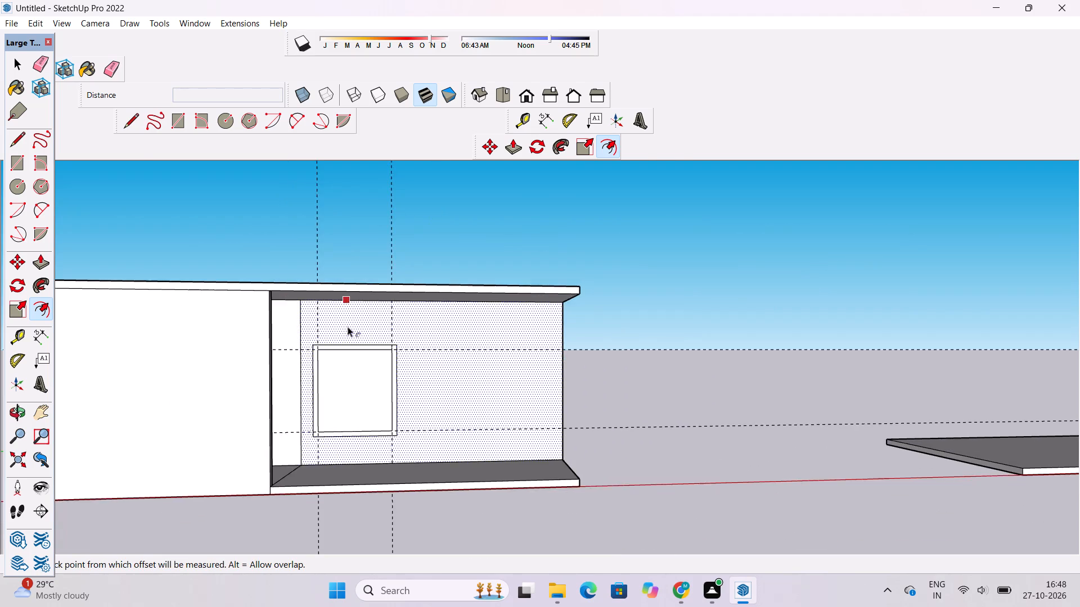
scroll(348, 327, down, 4)
scroll(349, 354, up, 12)
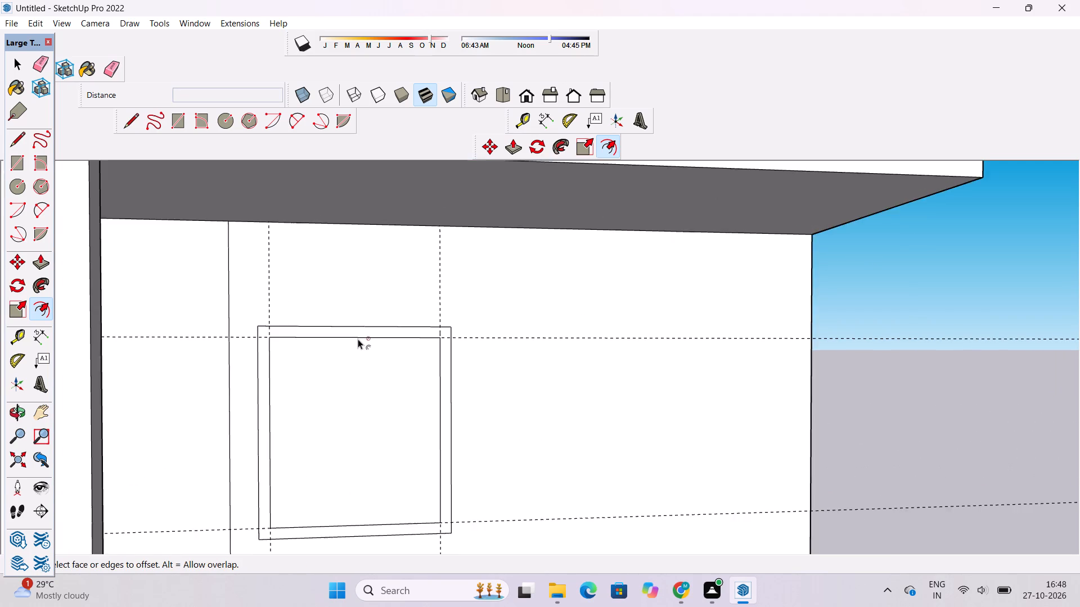
scroll(358, 339, down, 4)
click(369, 343)
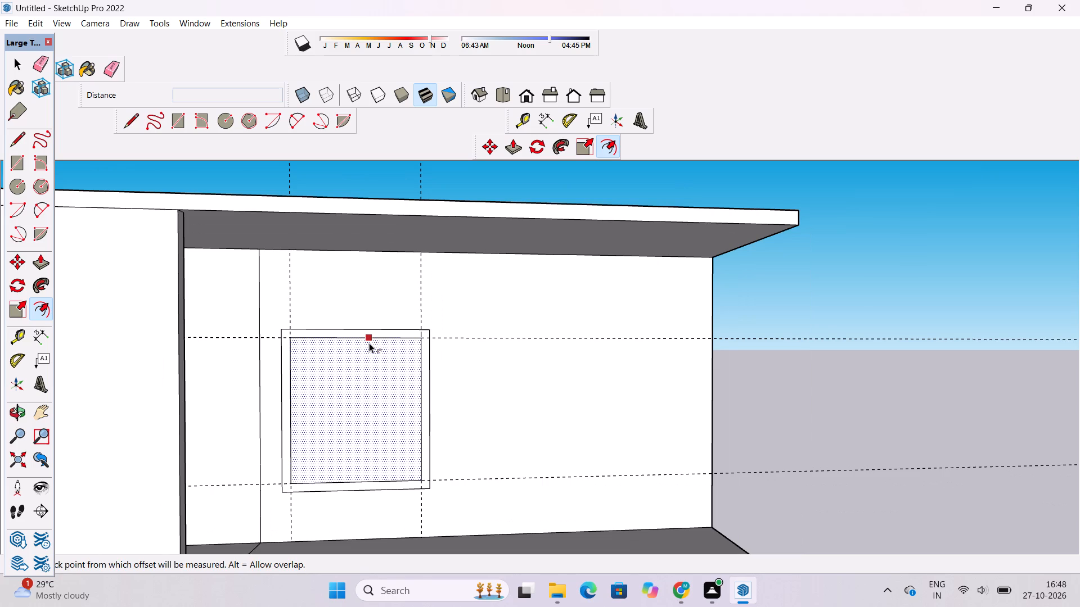
scroll(369, 345, up, 4)
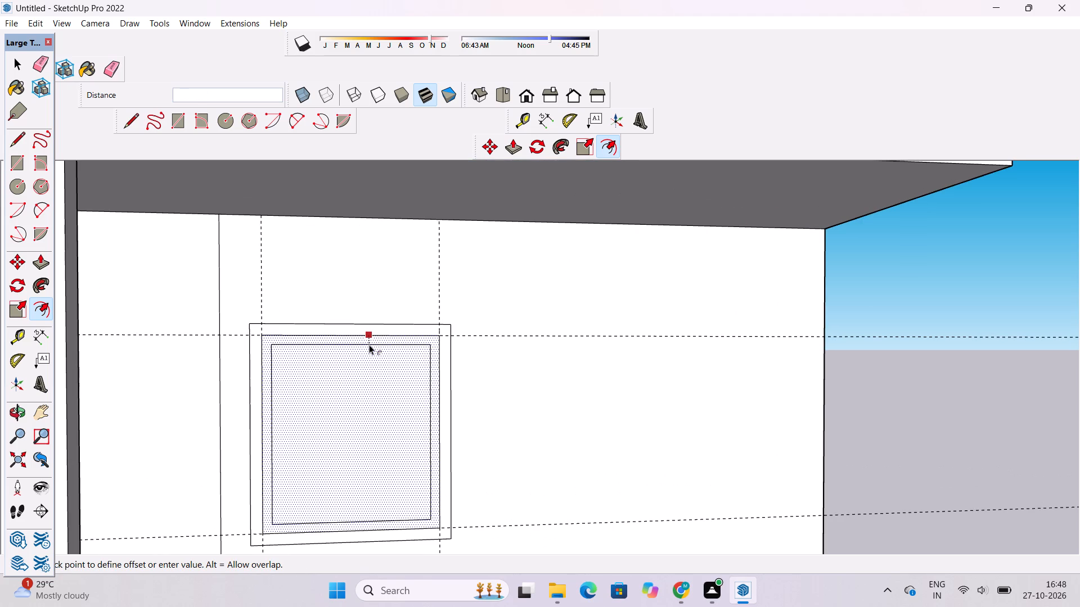
click(369, 345)
scroll(353, 339, down, 6)
key(space)
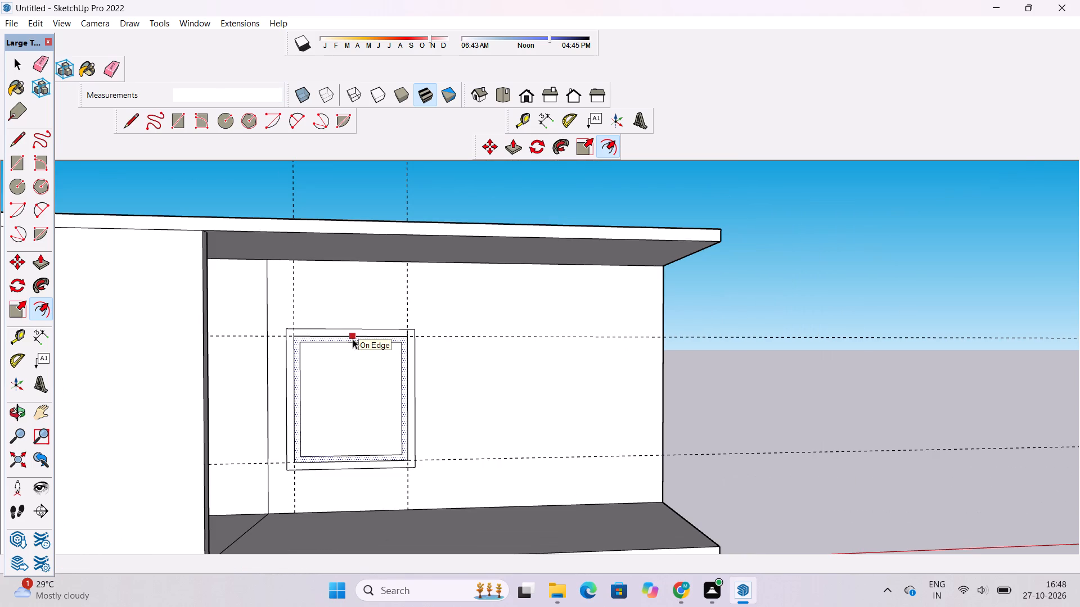
Erase the two horizontal and two vertical guides crossing the window outline on the recess's back wall.
text(e)
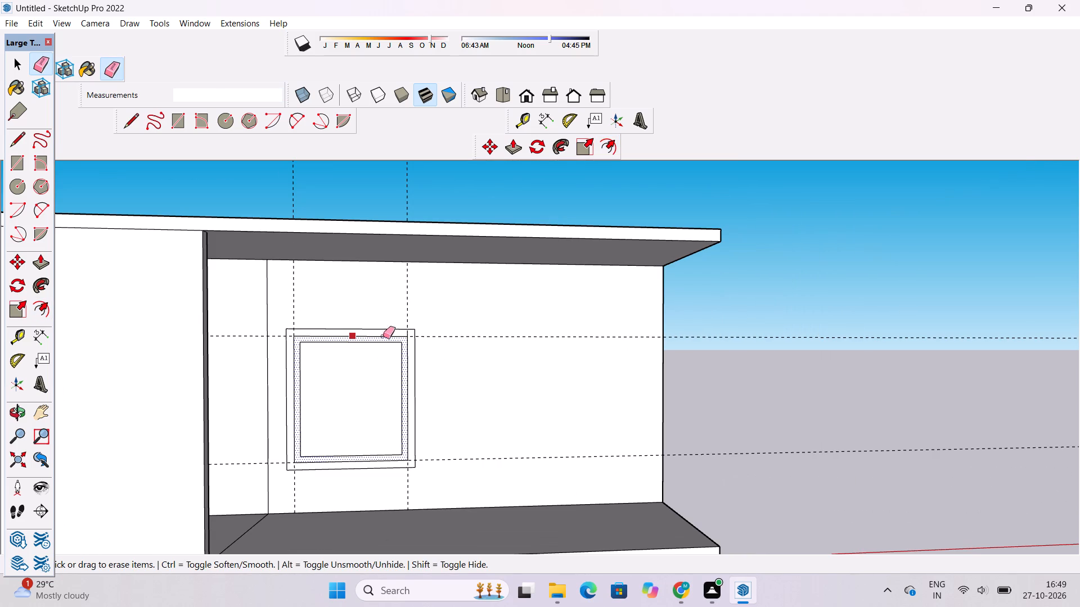
drag(458, 302, 458, 347)
drag(407, 294, 408, 303)
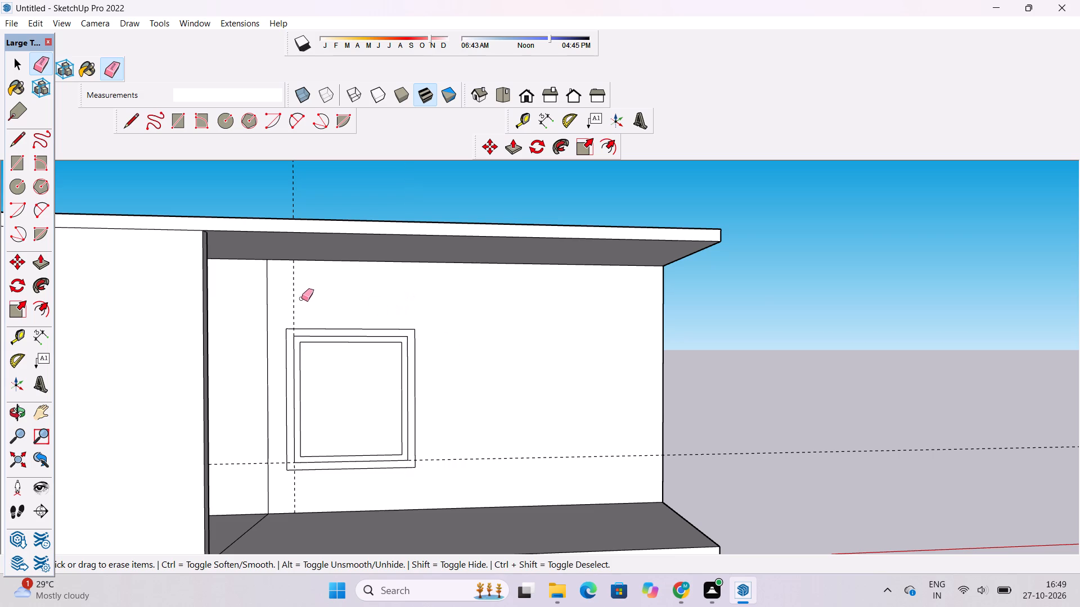
drag(301, 298, 289, 307)
drag(437, 434, 434, 459)
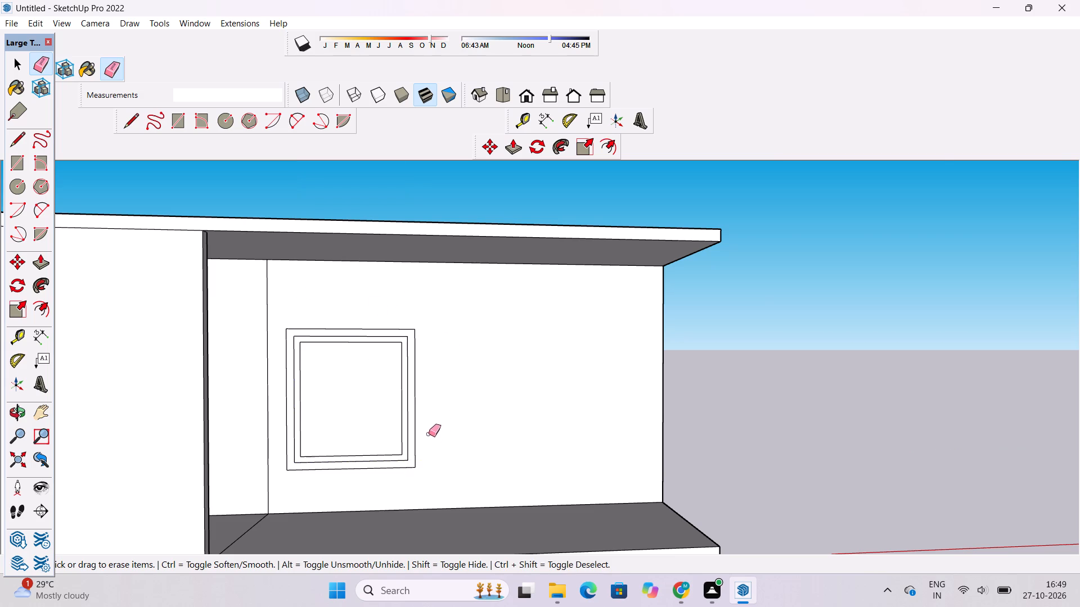
Draw a vertical centre line about 22' 8" long between the bottom and top edge midpoints of the innermost rectangle.
scroll(401, 356, up, 4)
key(o)
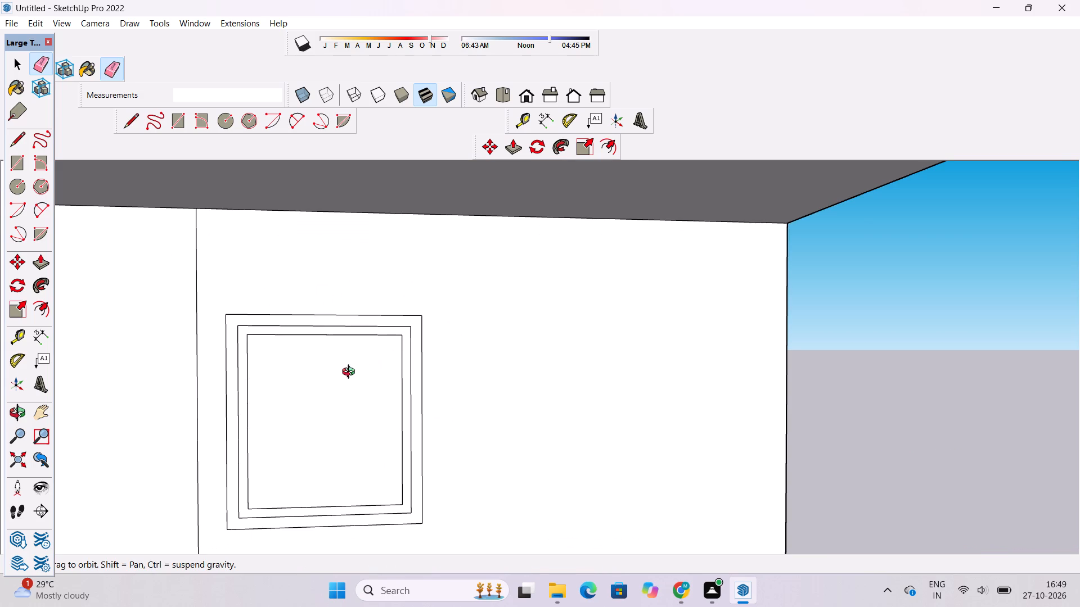
drag(351, 373, 368, 380)
scroll(377, 368, up, 3)
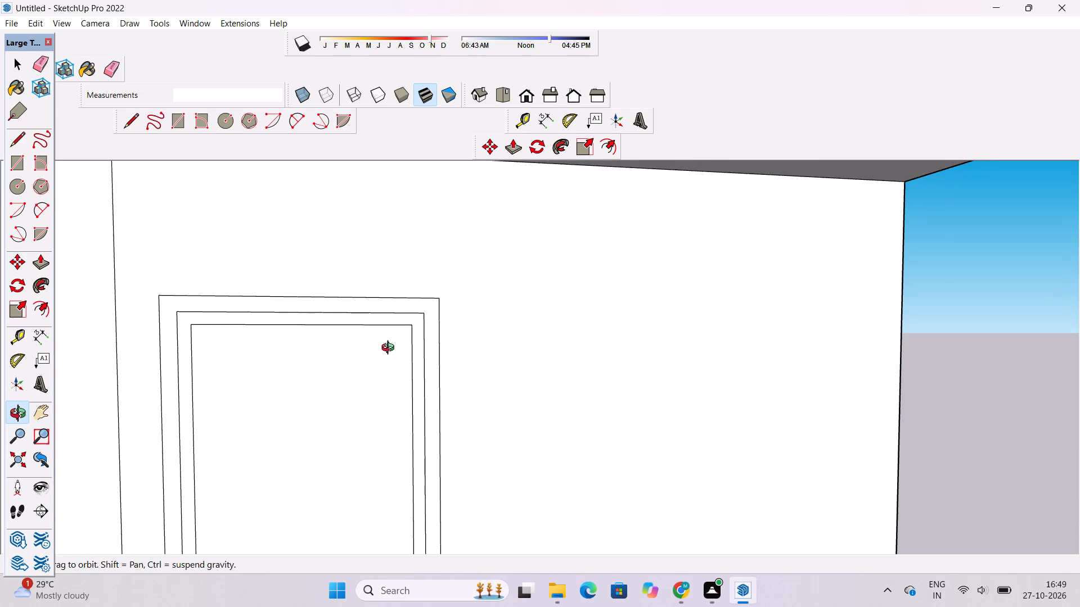
scroll(390, 349, down, 5)
drag(380, 369, 371, 388)
drag(368, 388, 400, 377)
drag(396, 399, 387, 373)
drag(386, 371, 388, 371)
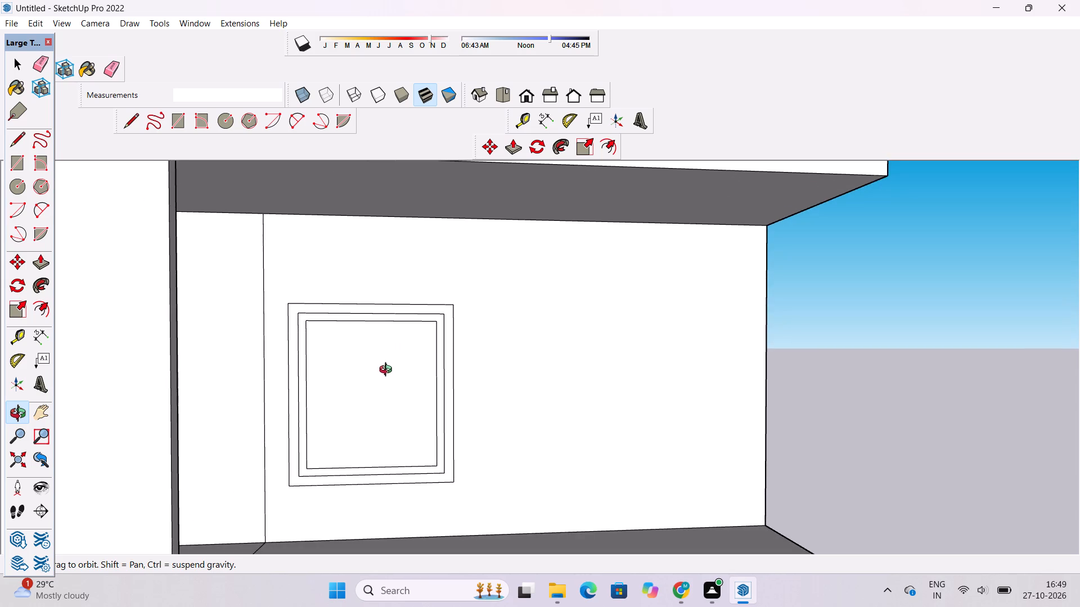
drag(388, 371, 394, 378)
drag(394, 378, 386, 375)
key(t)
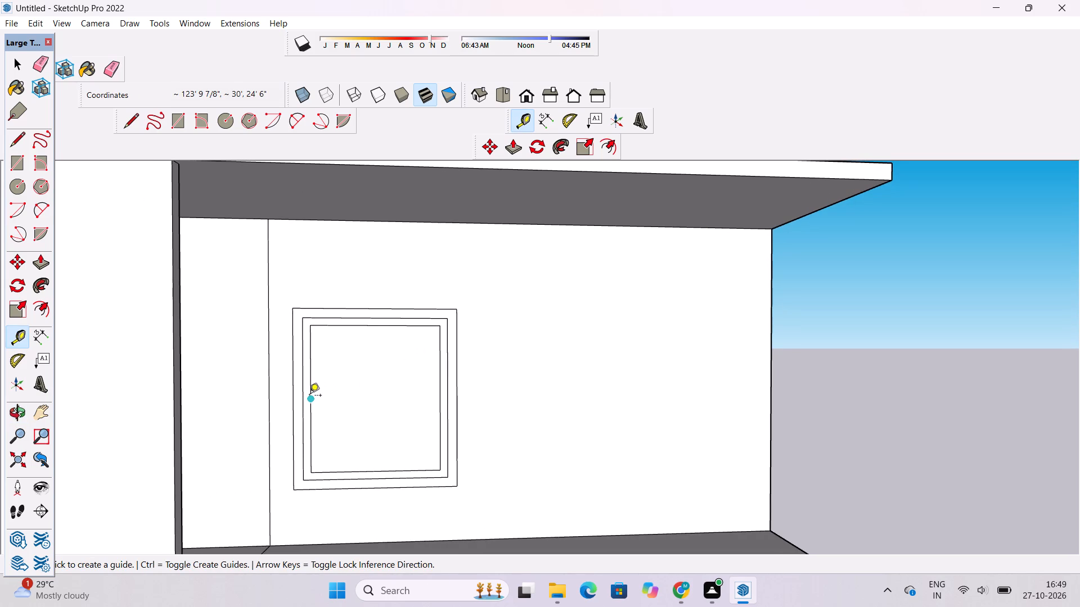
key(l)
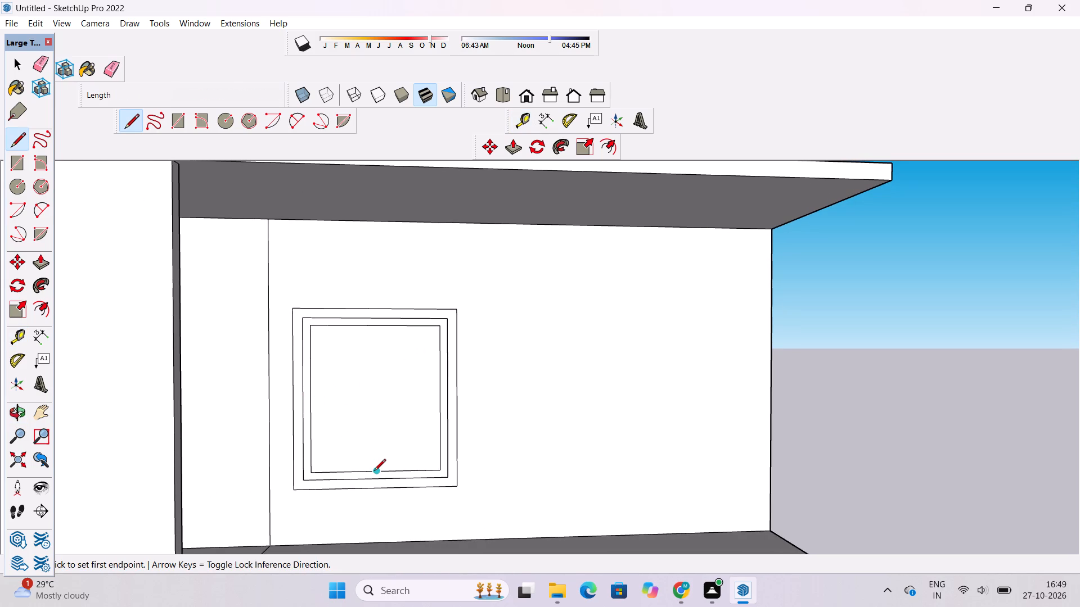
click(375, 472)
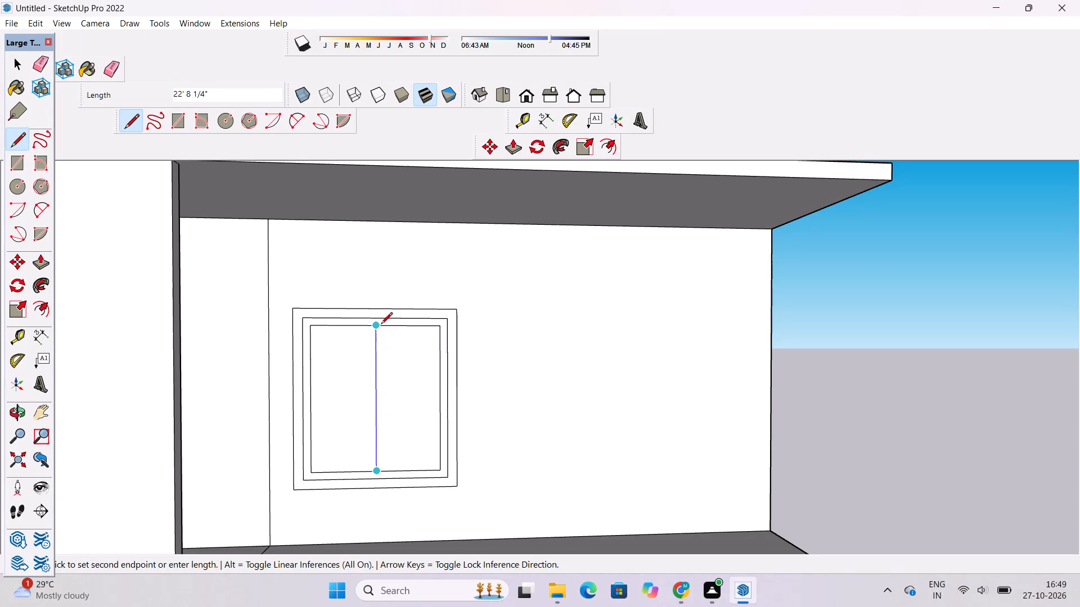
click(373, 325)
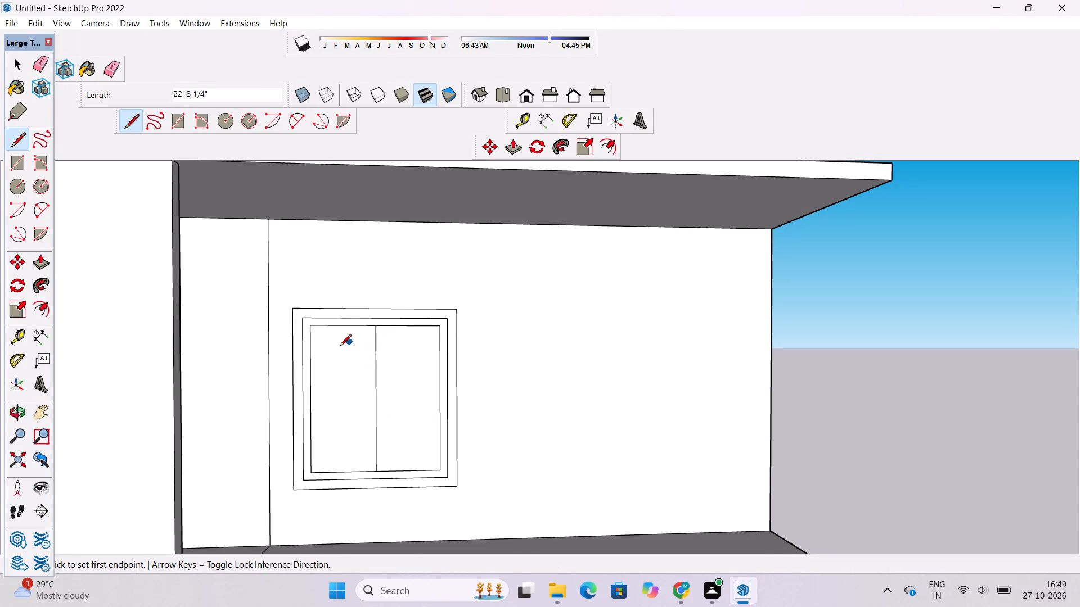
Place vertical guides 9" from the window's centre line on both sides.
scroll(309, 361, down, 3)
scroll(388, 356, down, 2)
scroll(435, 364, up, 4)
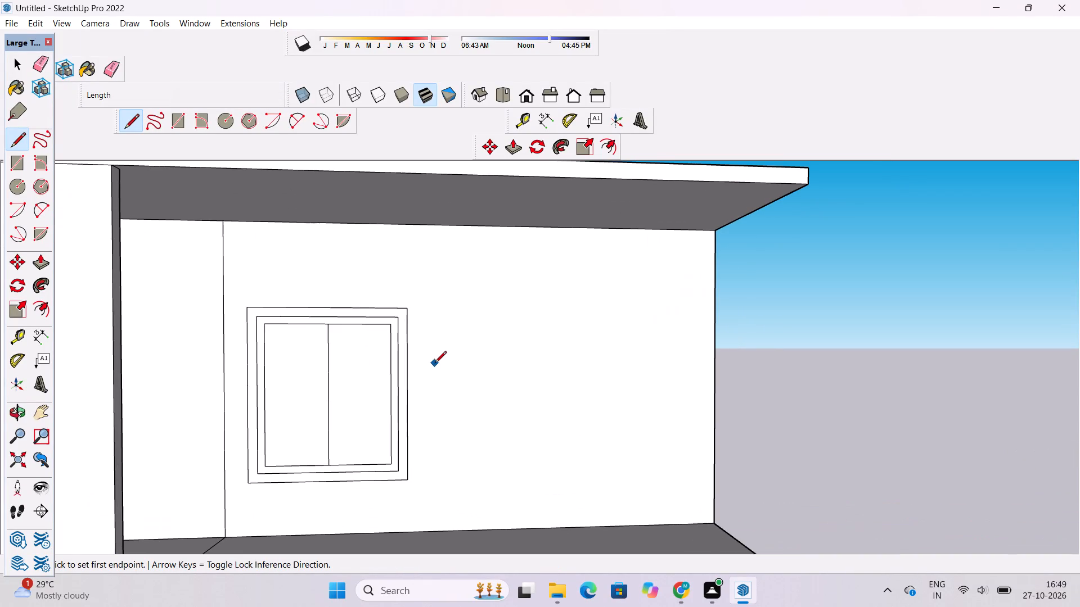
key(t)
scroll(446, 406, down, 2)
scroll(345, 397, up, 3)
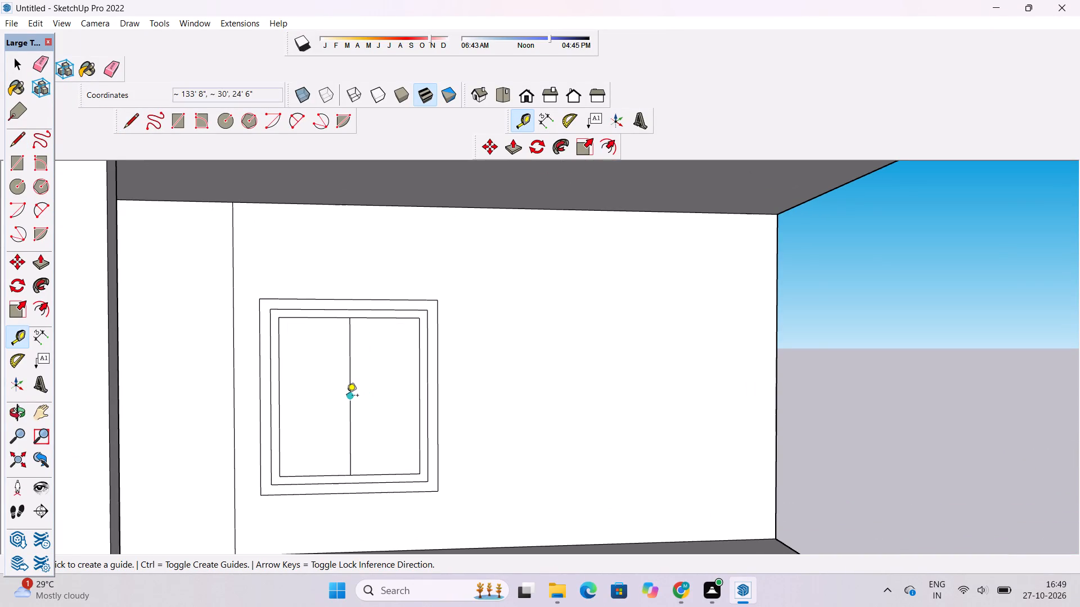
click(349, 398)
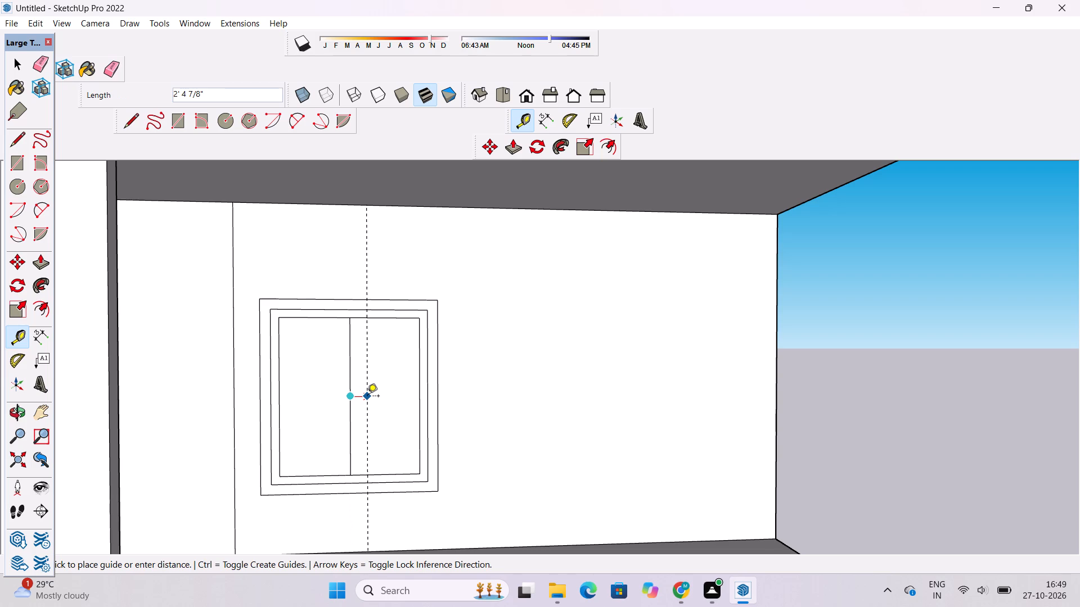
scroll(359, 396, up, 4)
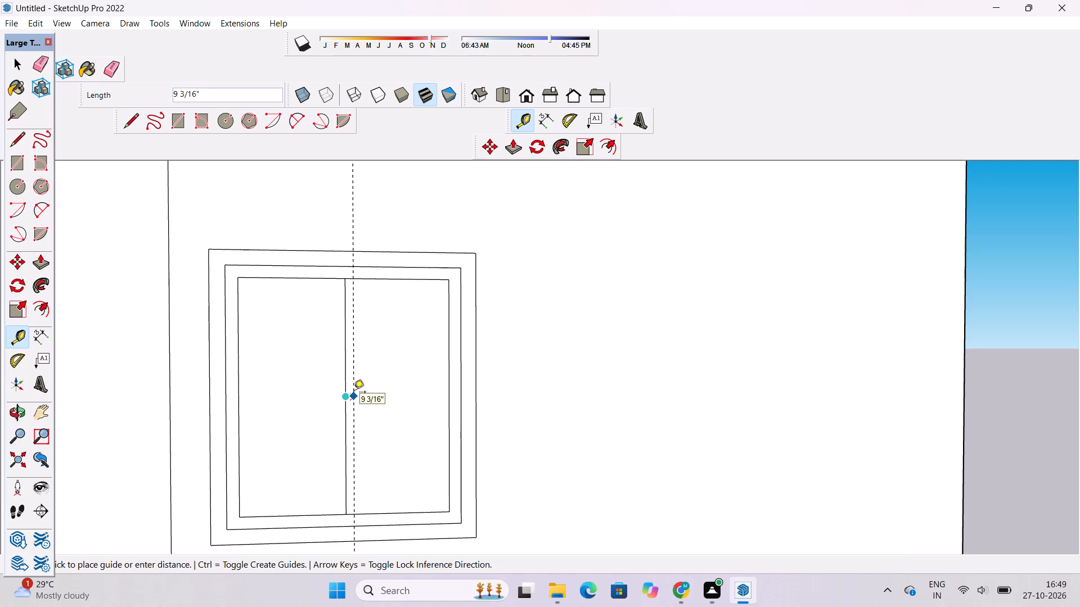
key(9)
key(shift+quotedbl)
key(Return)
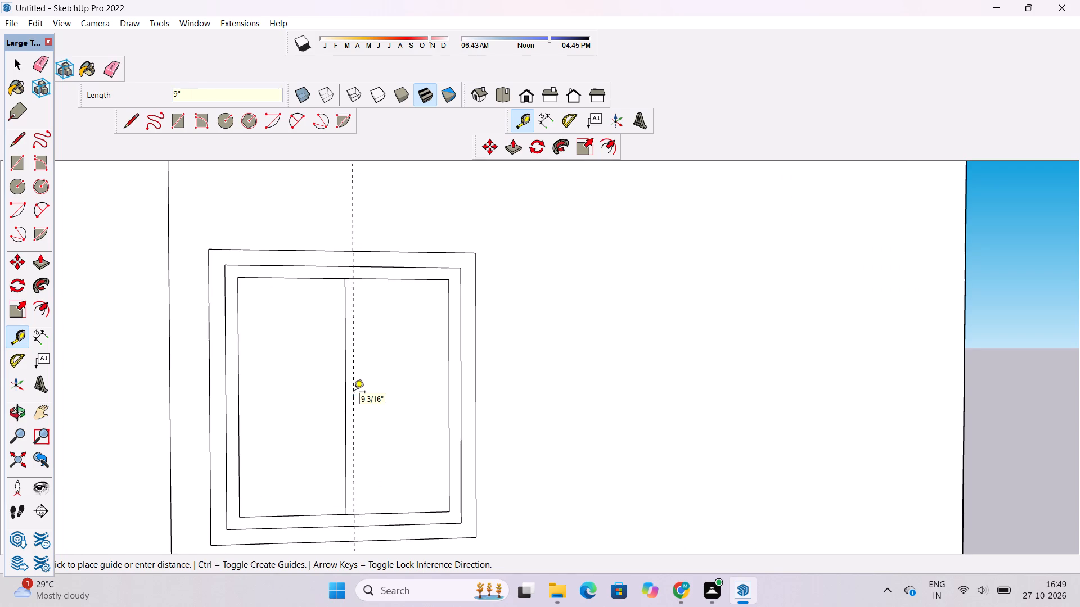
scroll(343, 347, up, 3)
click(343, 346)
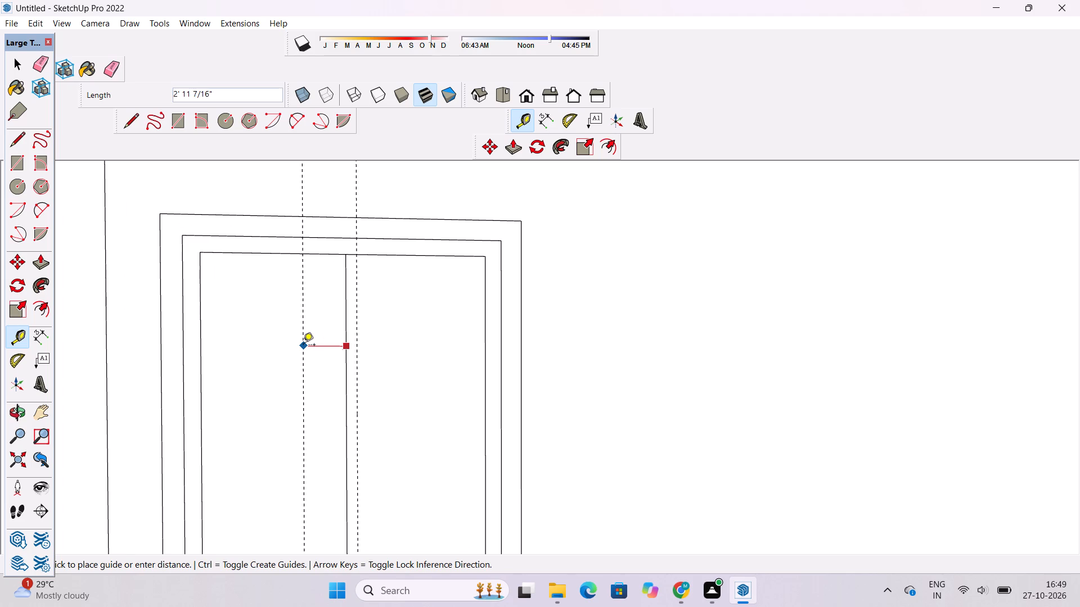
text(9")
key(Return)
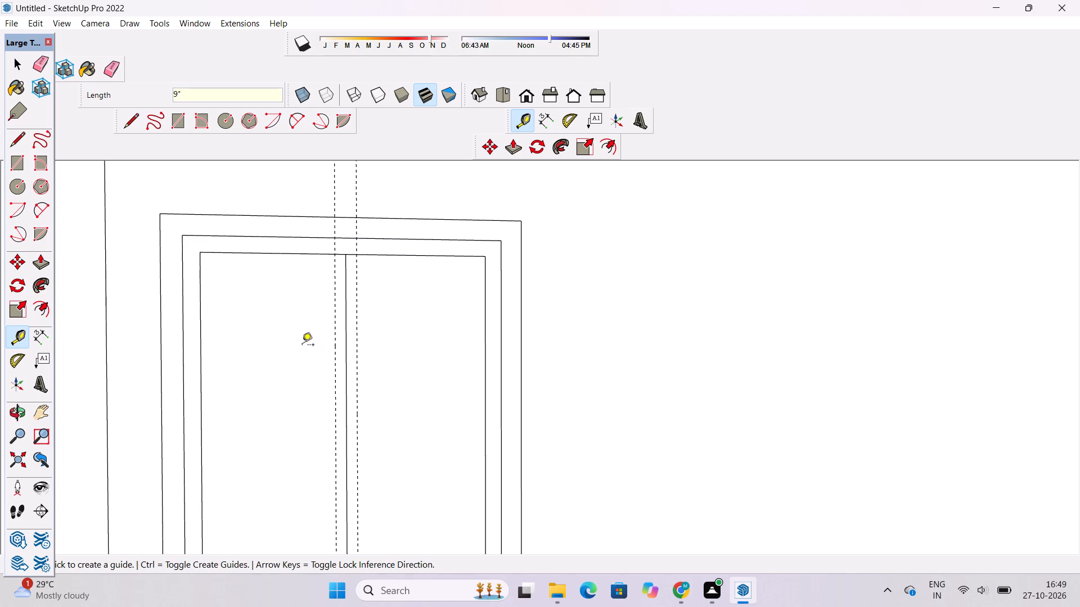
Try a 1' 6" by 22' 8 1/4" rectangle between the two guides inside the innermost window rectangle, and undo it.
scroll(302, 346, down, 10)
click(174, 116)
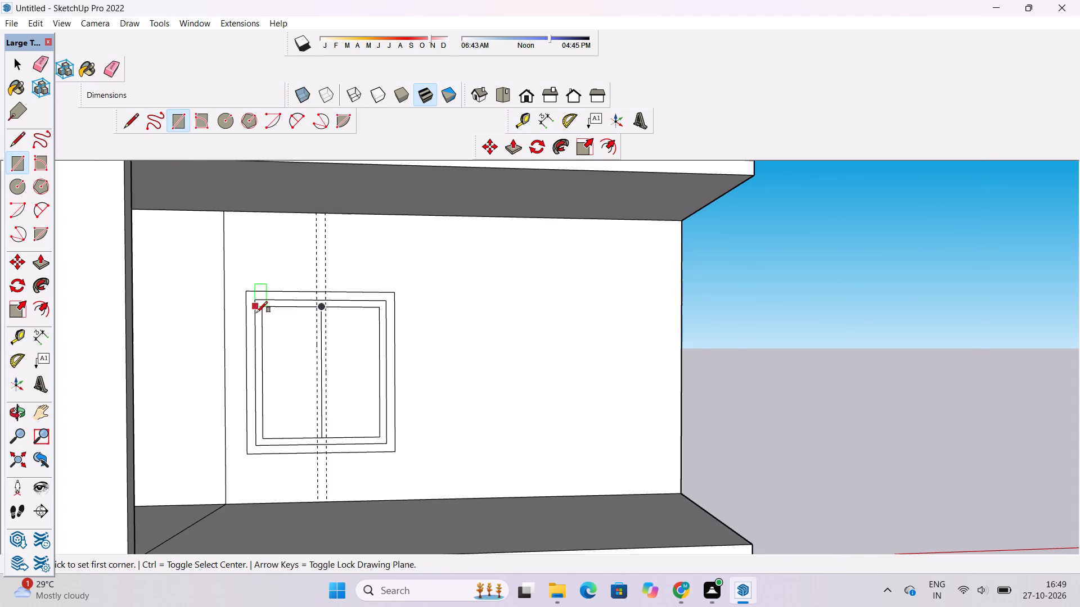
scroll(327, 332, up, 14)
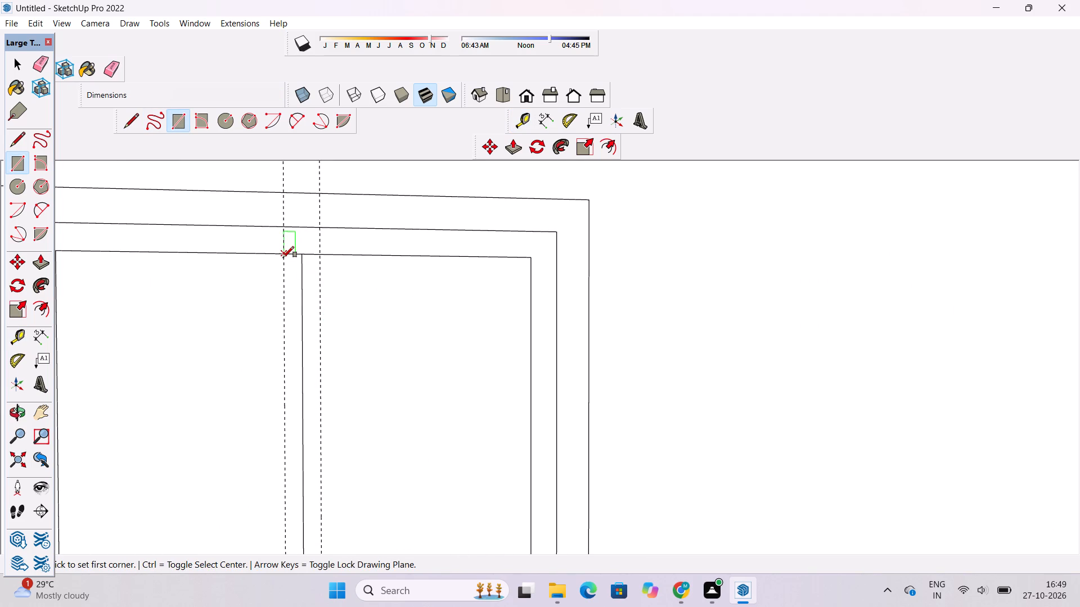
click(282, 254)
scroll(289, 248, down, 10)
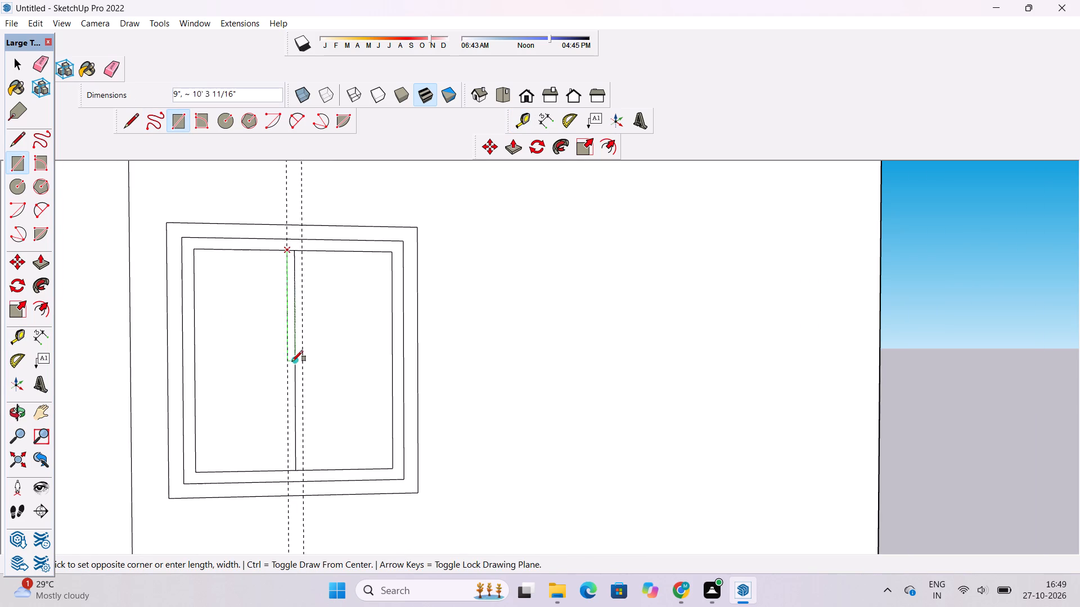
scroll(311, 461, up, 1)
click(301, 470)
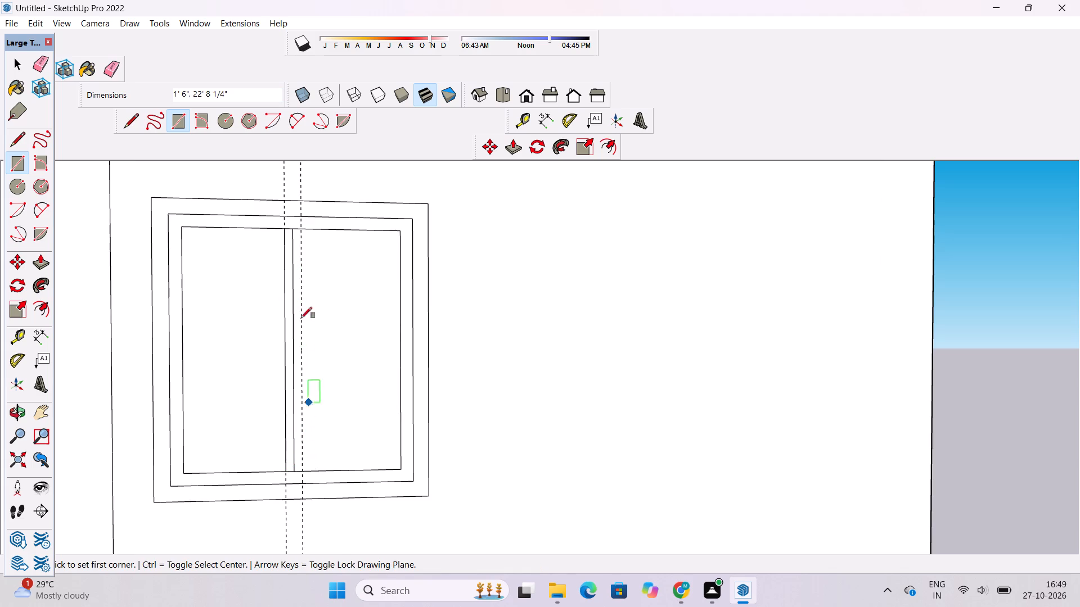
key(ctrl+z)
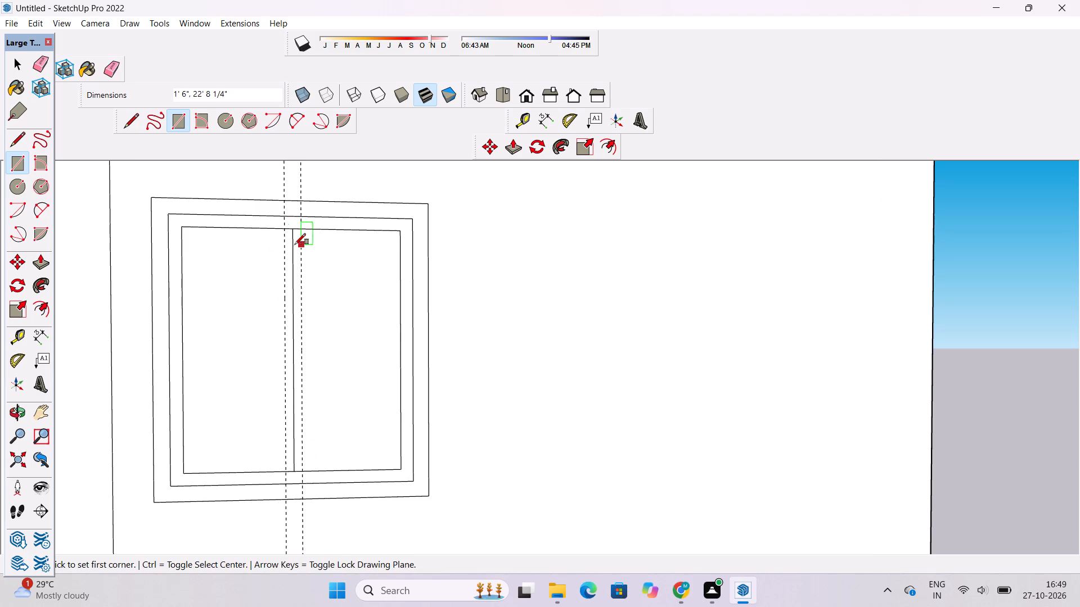
Draw a 1' 6" by 22' 8 1/4" mullion rectangle between the two guides, spanning the innermost window rectangle's full height.
click(282, 228)
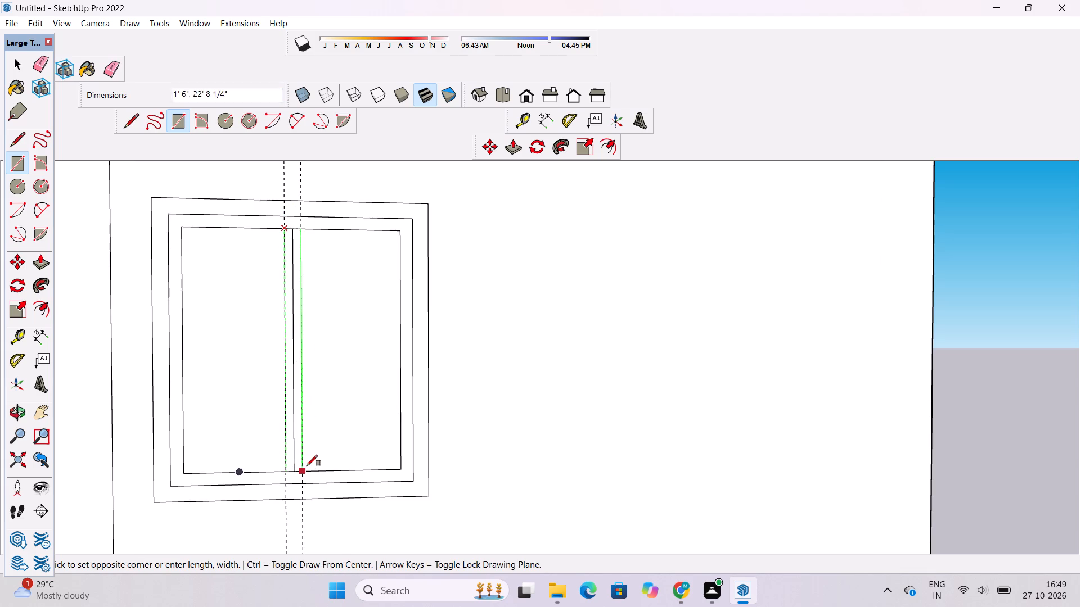
click(302, 470)
Erase the two vertical guides running through the window.
scroll(316, 430, down, 4)
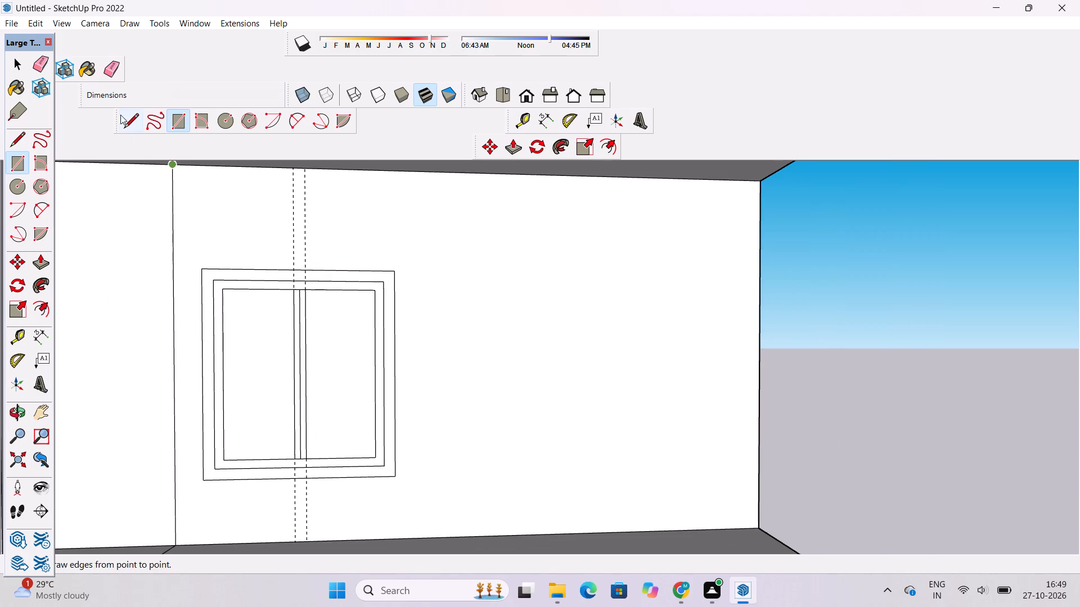
click(112, 67)
drag(317, 208, 294, 225)
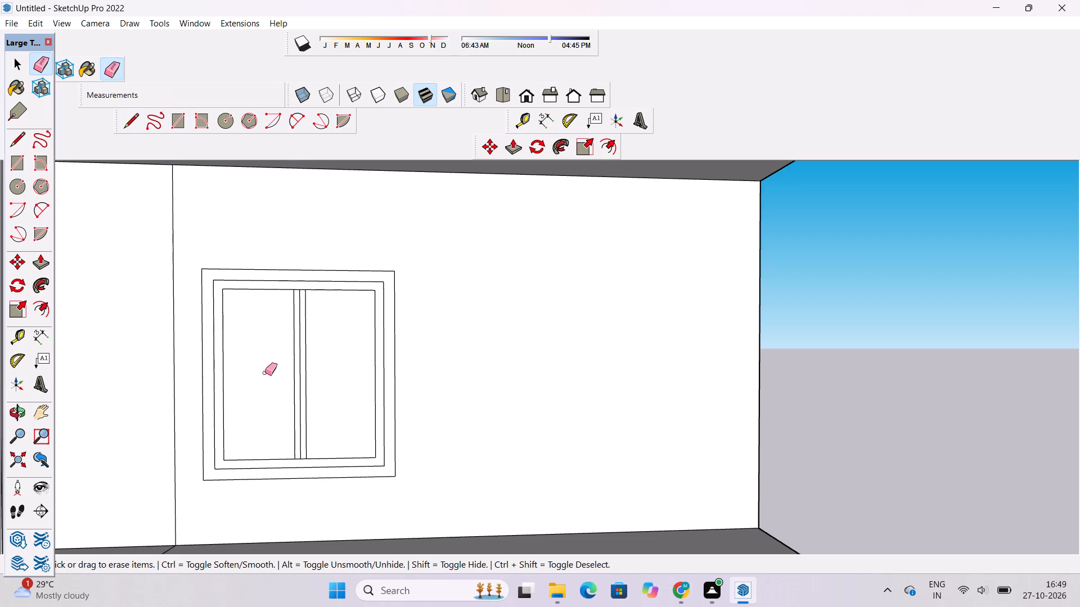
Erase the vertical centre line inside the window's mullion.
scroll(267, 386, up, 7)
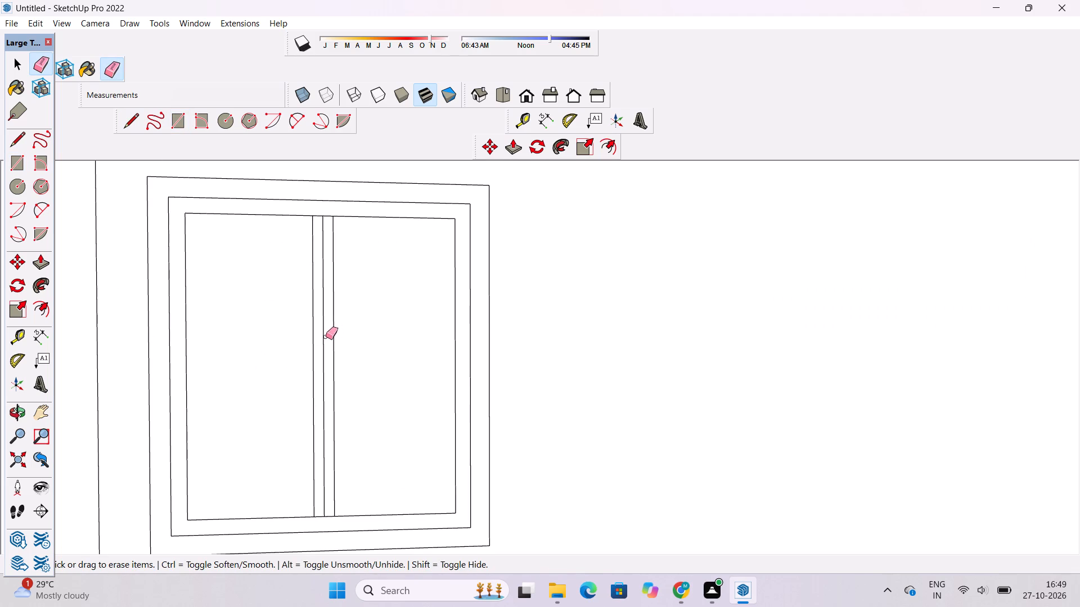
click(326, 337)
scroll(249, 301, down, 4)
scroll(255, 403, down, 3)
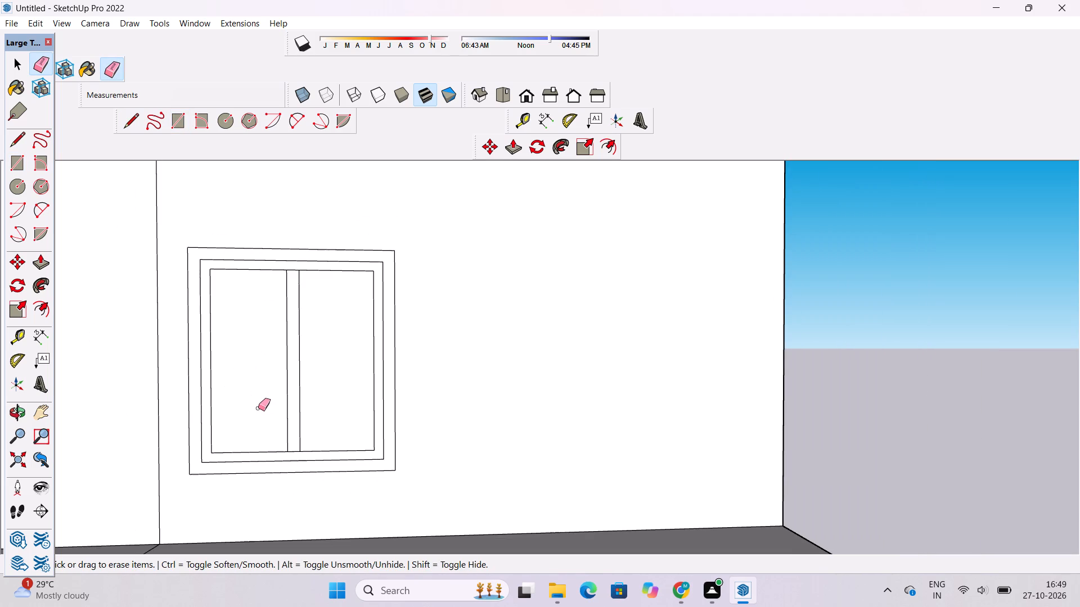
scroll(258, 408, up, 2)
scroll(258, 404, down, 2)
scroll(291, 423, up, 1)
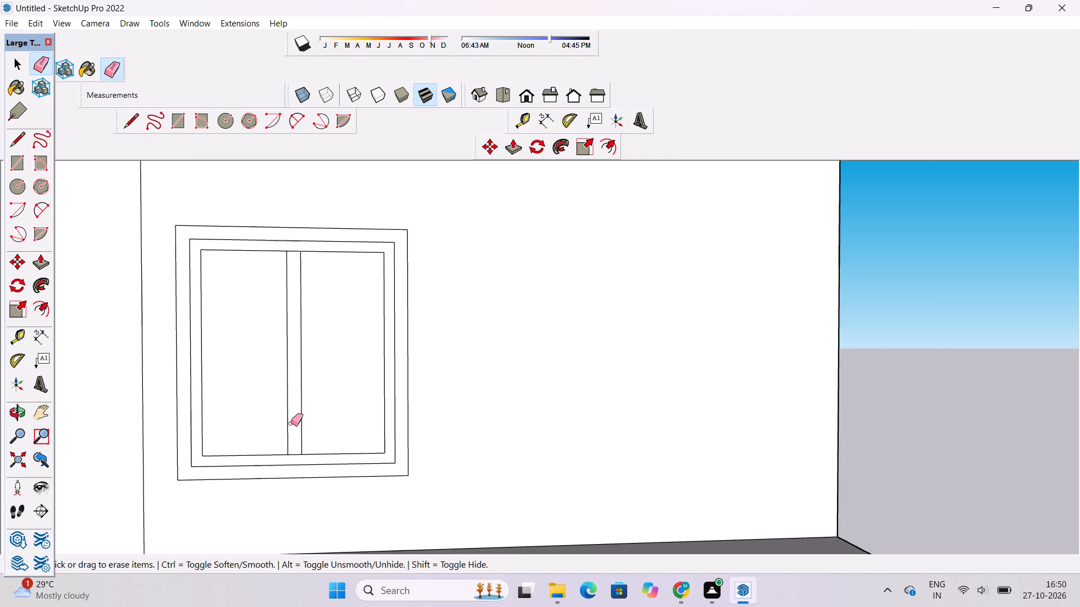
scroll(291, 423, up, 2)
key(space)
Draw a vertical centre line 22' 8 1/4" long between the midpoints of the mullion's bottom and top edges.
key(o)
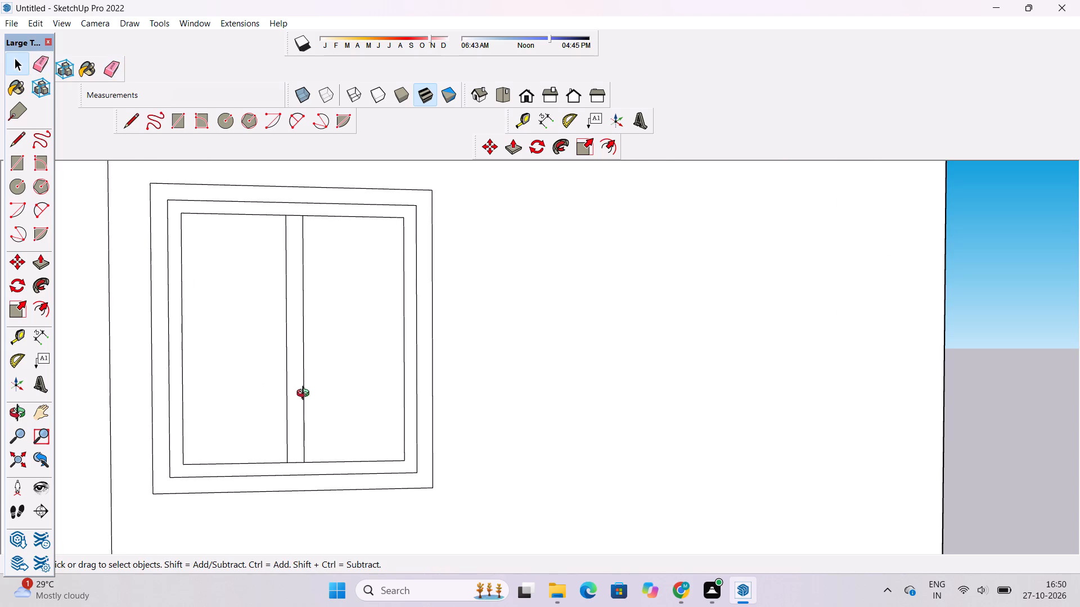
drag(306, 399, 331, 438)
scroll(320, 443, down, 5)
shift+drag(321, 474, 353, 460)
drag(382, 419, 389, 366)
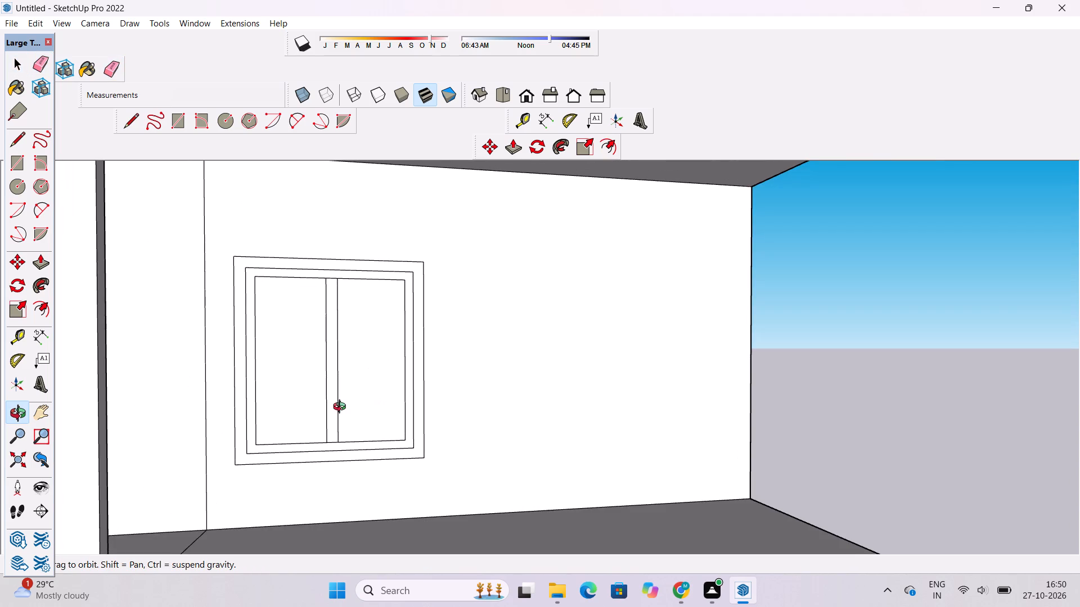
shift+drag(341, 409, 350, 413)
drag(350, 413, 331, 427)
key(l)
scroll(337, 447, up, 3)
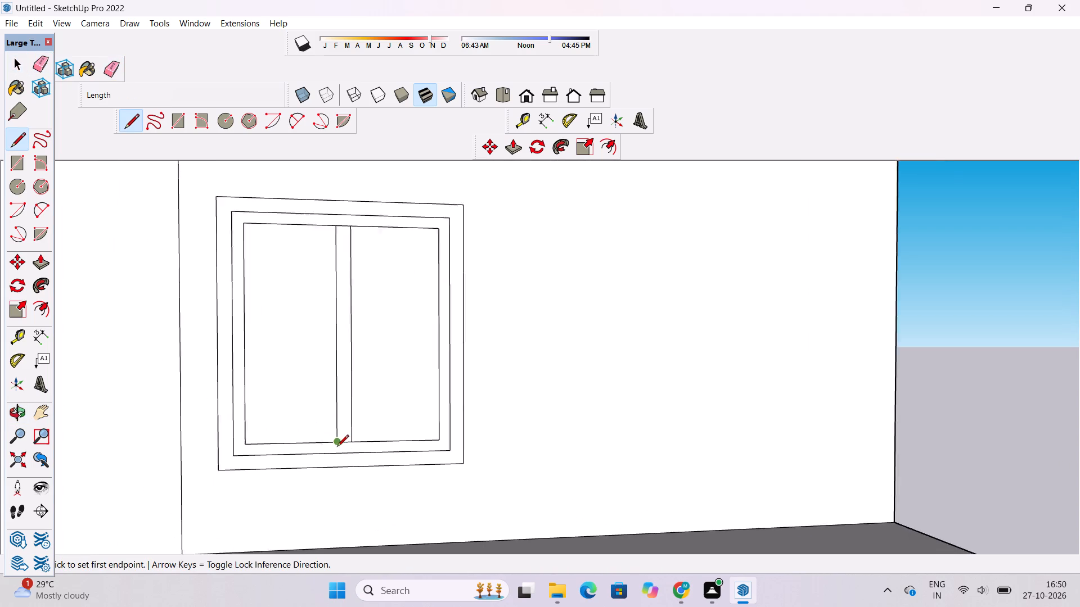
scroll(337, 447, up, 10)
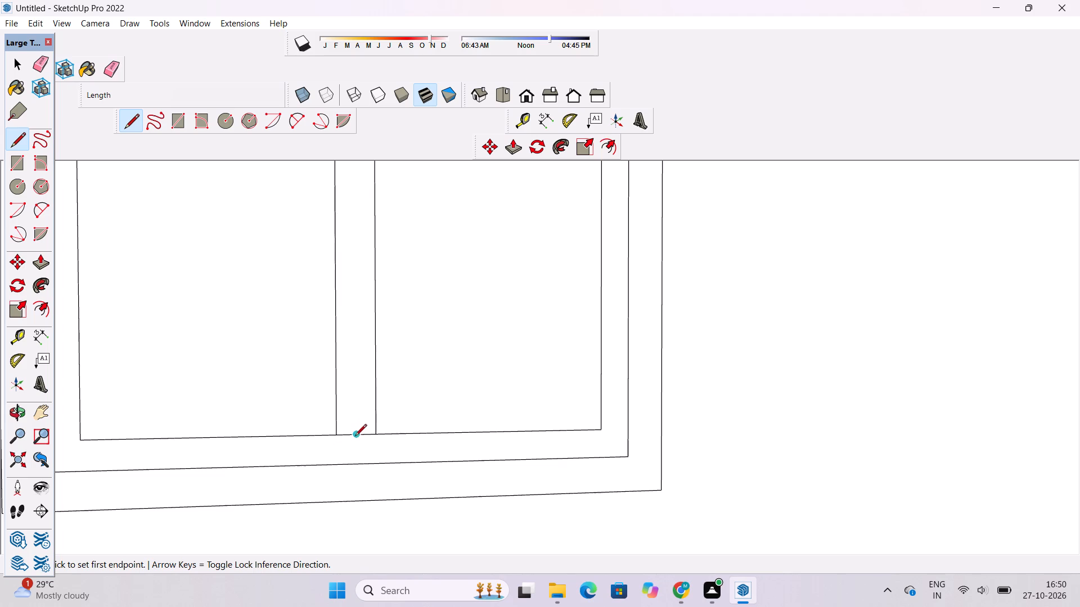
click(355, 436)
scroll(343, 484, down, 11)
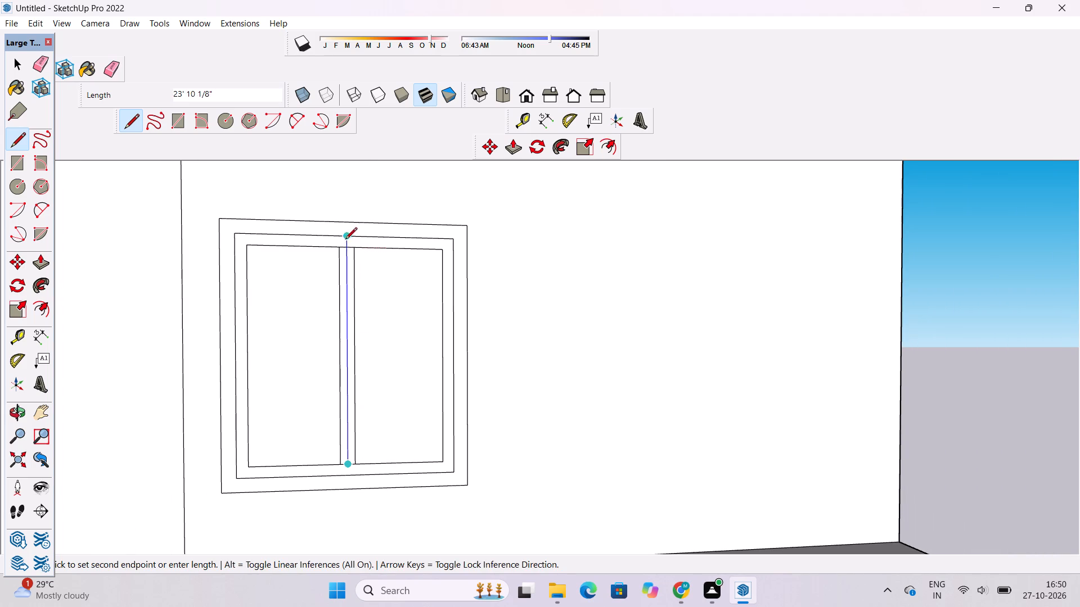
scroll(347, 244, up, 3)
click(345, 248)
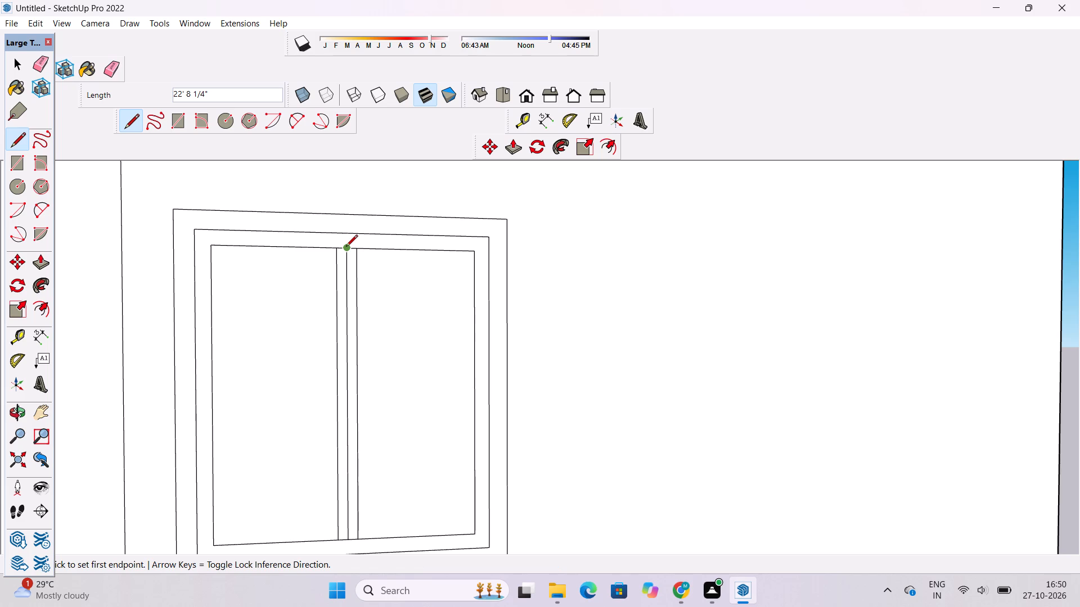
Push the window's frame band between the middle and innermost rectangles 5" into the wall.
key(o)
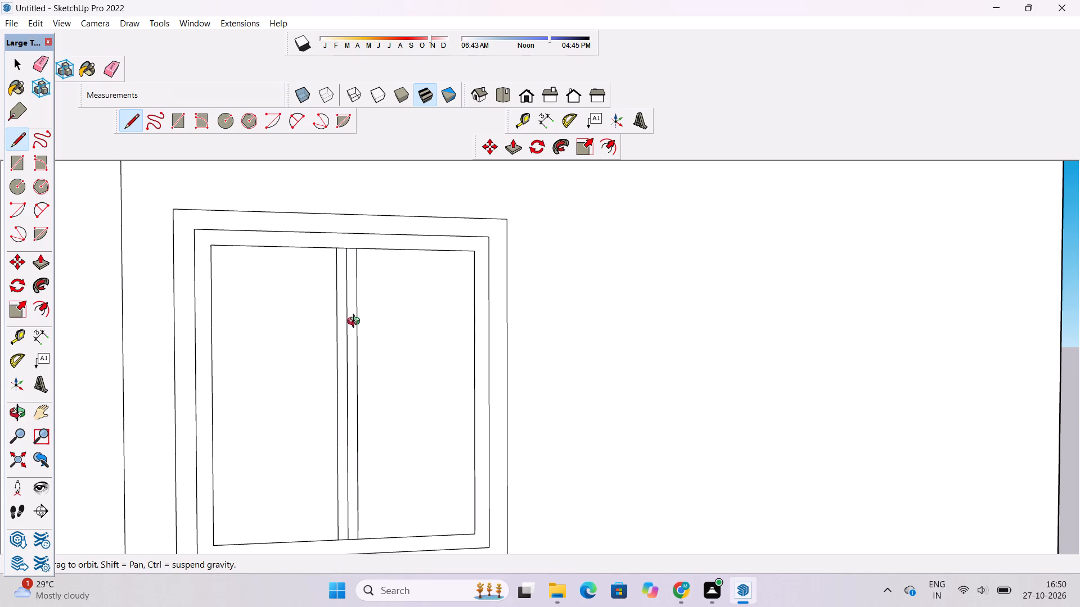
shift+drag(356, 323, 369, 287)
drag(383, 307, 376, 355)
scroll(366, 354, down, 4)
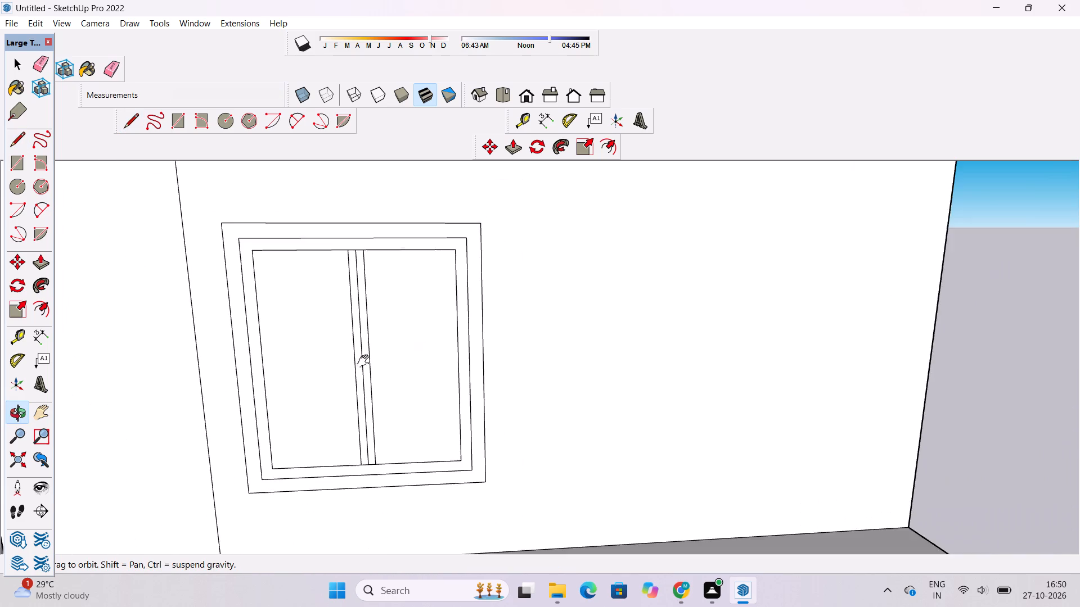
shift+drag(364, 417, 374, 393)
drag(373, 394, 432, 403)
scroll(354, 398, up, 1)
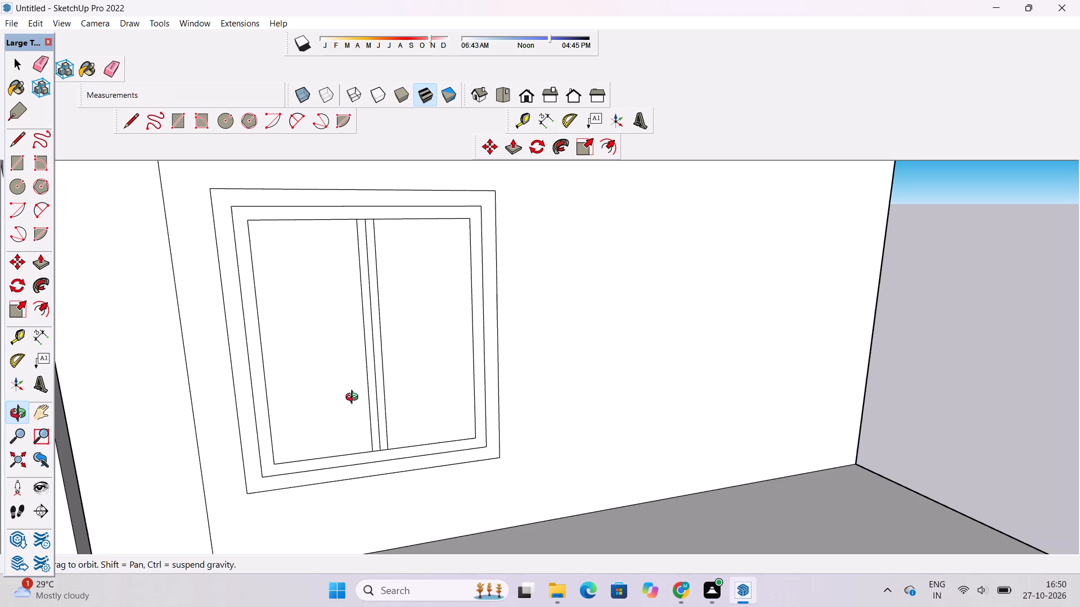
shift+drag(354, 398, 363, 402)
shift+drag(370, 402, 418, 409)
shift+click(418, 409)
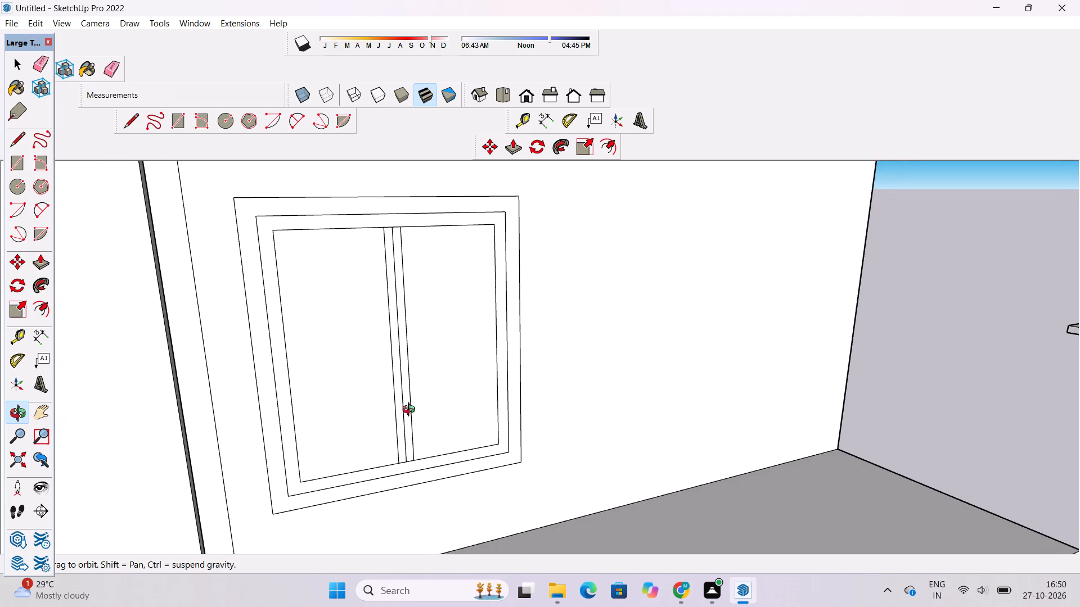
shift+drag(376, 411, 367, 403)
drag(367, 403, 396, 408)
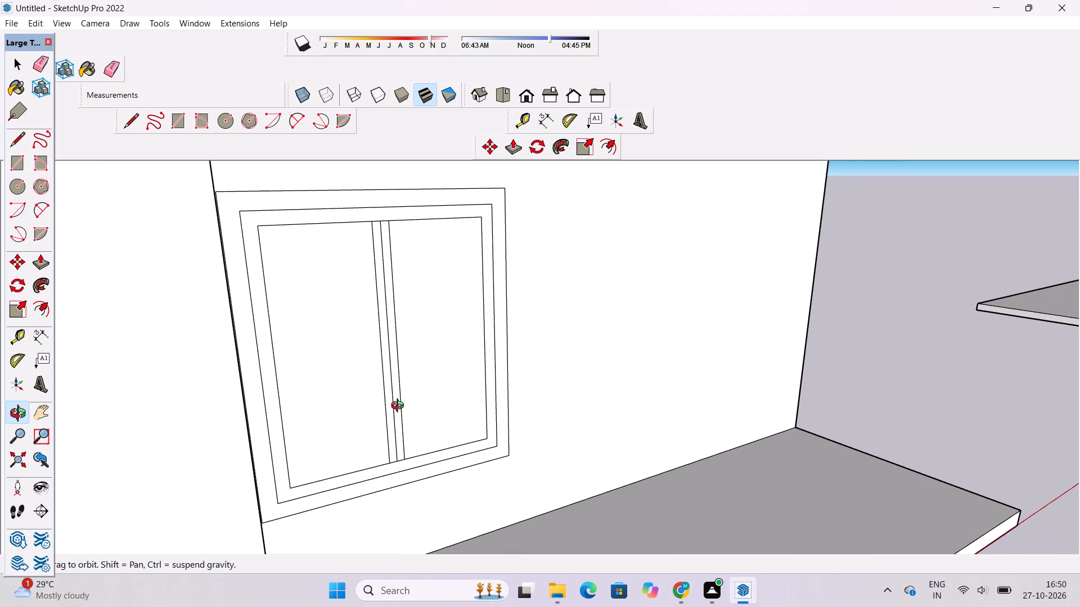
key(p)
click(488, 273)
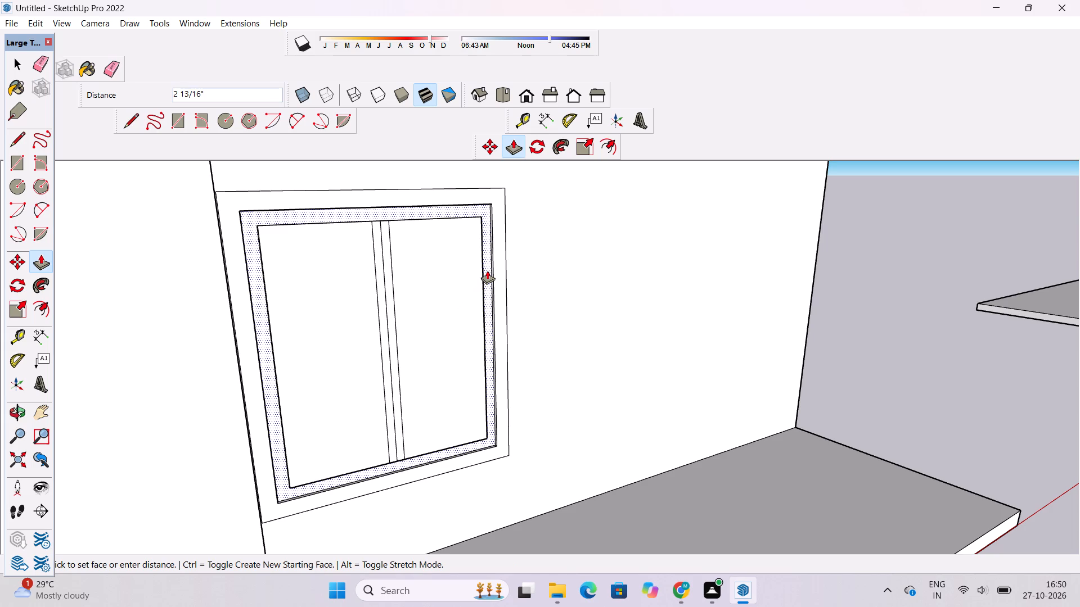
text(5")
key(Return)
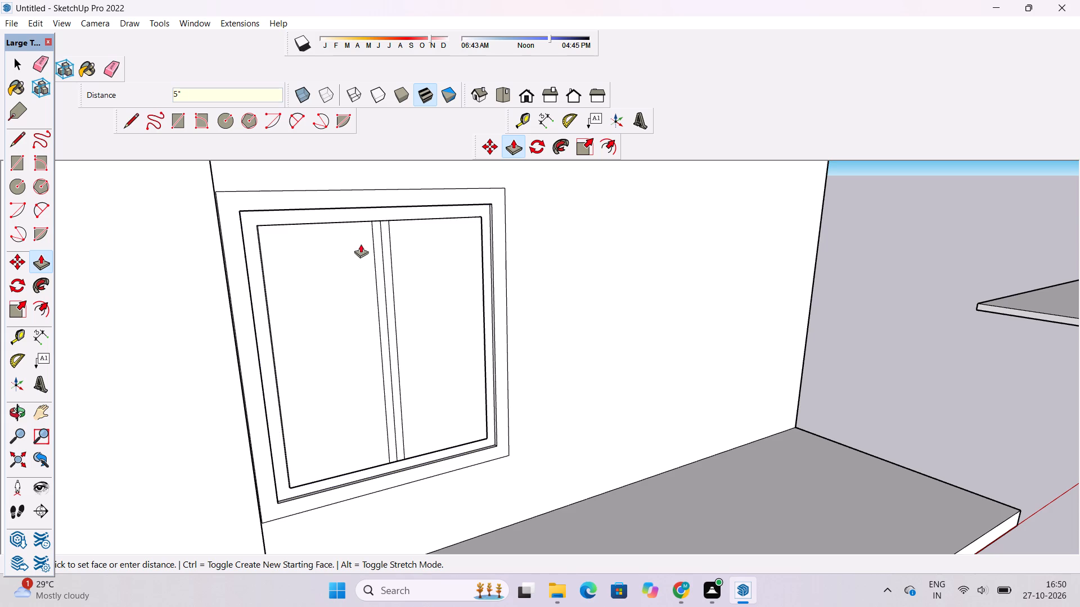
Push both halves of the central mullion 5" into the wall, flush with the recessed frame band.
scroll(383, 243, up, 8)
click(377, 252)
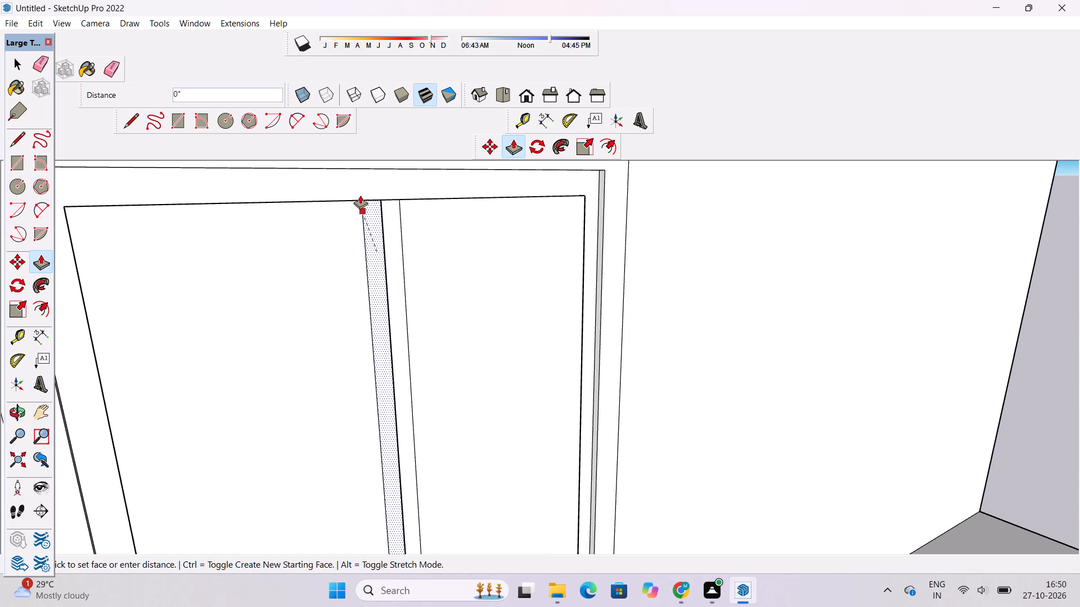
click(358, 180)
click(389, 223)
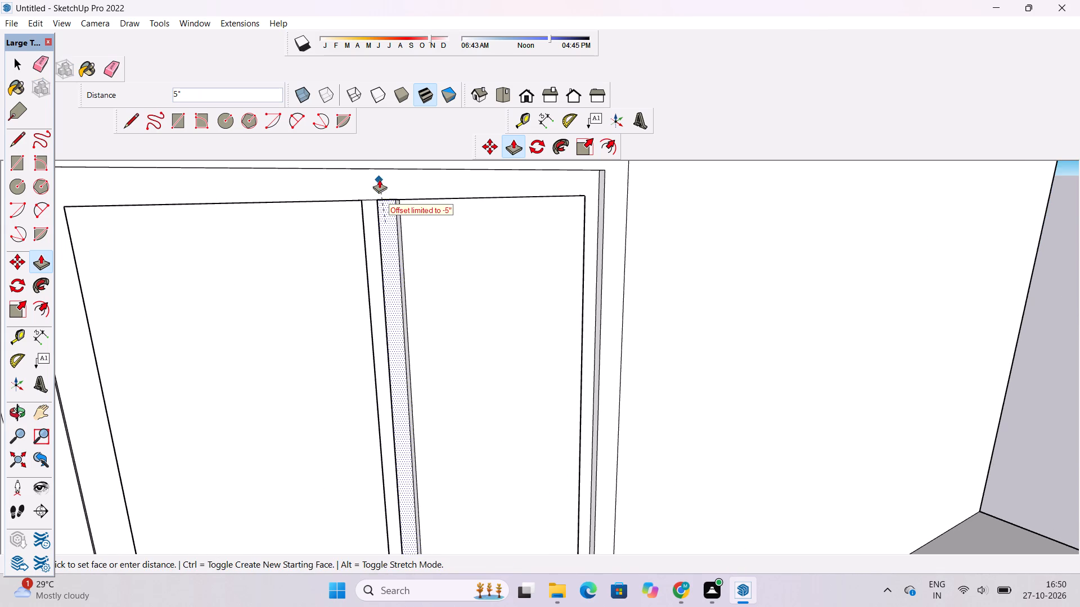
click(379, 179)
Examine the window's recessed frame and mullion, along with the surrounding recess and building, from several angles.
scroll(367, 244, down, 12)
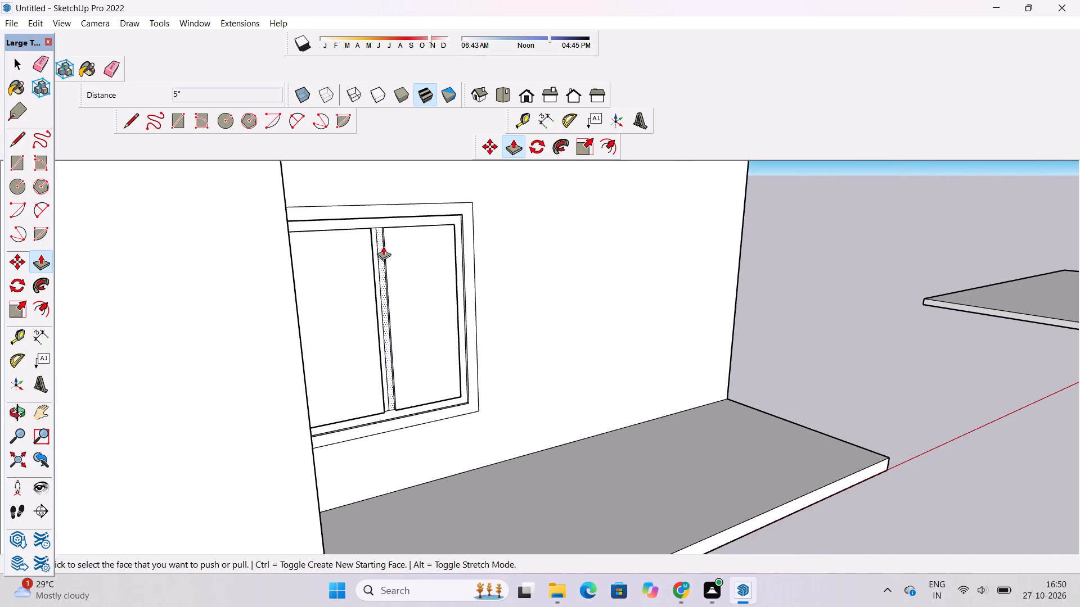
key(o)
drag(479, 398, 367, 309)
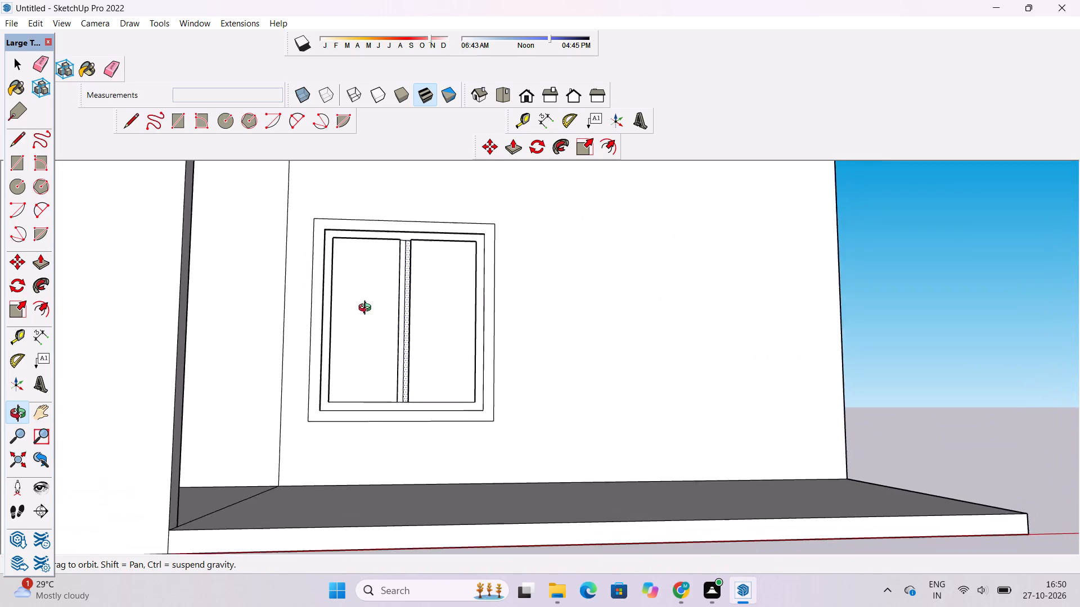
drag(367, 309, 479, 405)
shift+drag(477, 386, 473, 386)
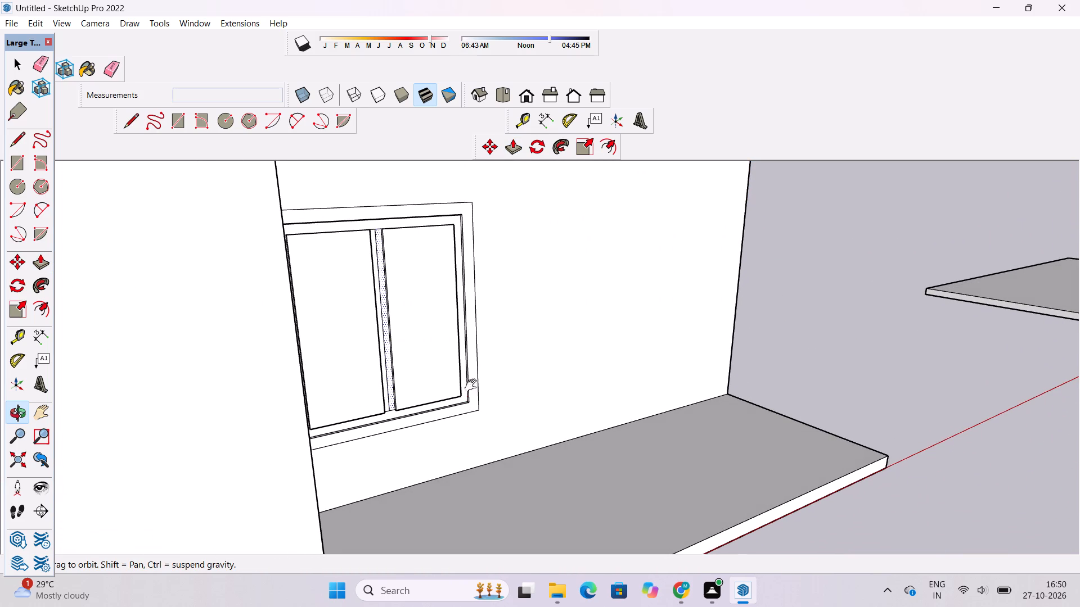
shift+drag(473, 386, 443, 386)
scroll(444, 380, down, 3)
drag(517, 393, 451, 378)
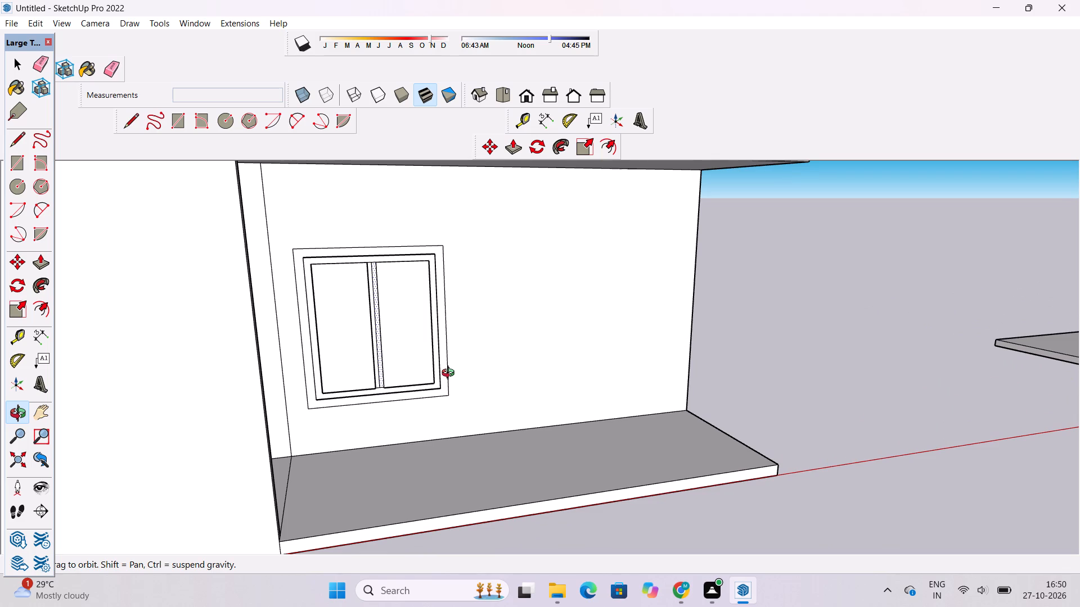
shift+drag(485, 374, 479, 374)
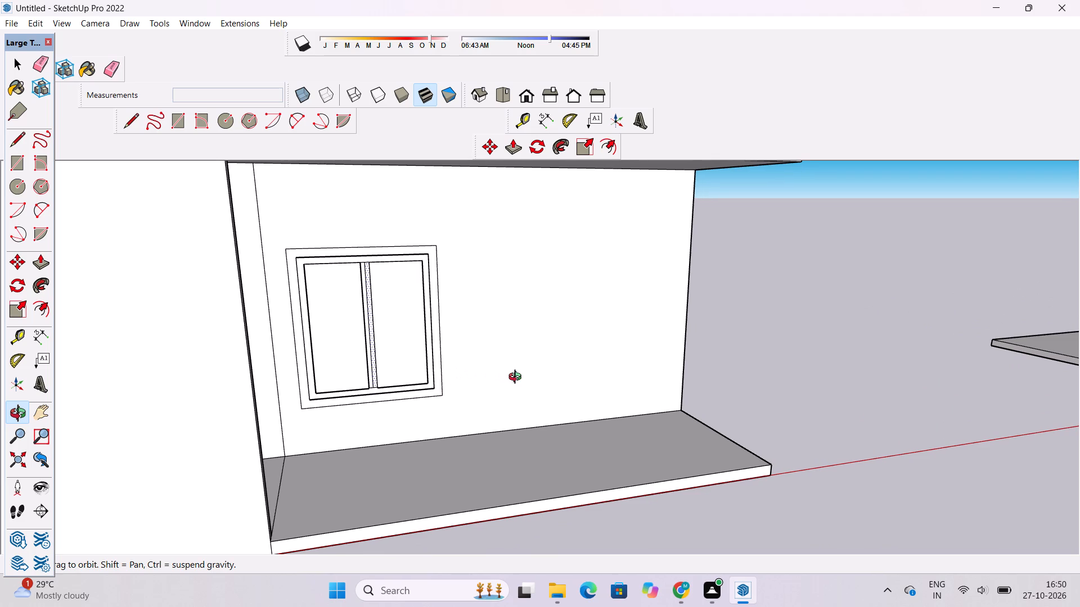
drag(521, 393, 483, 378)
scroll(481, 375, down, 5)
shift+drag(480, 389, 497, 448)
drag(498, 459, 517, 454)
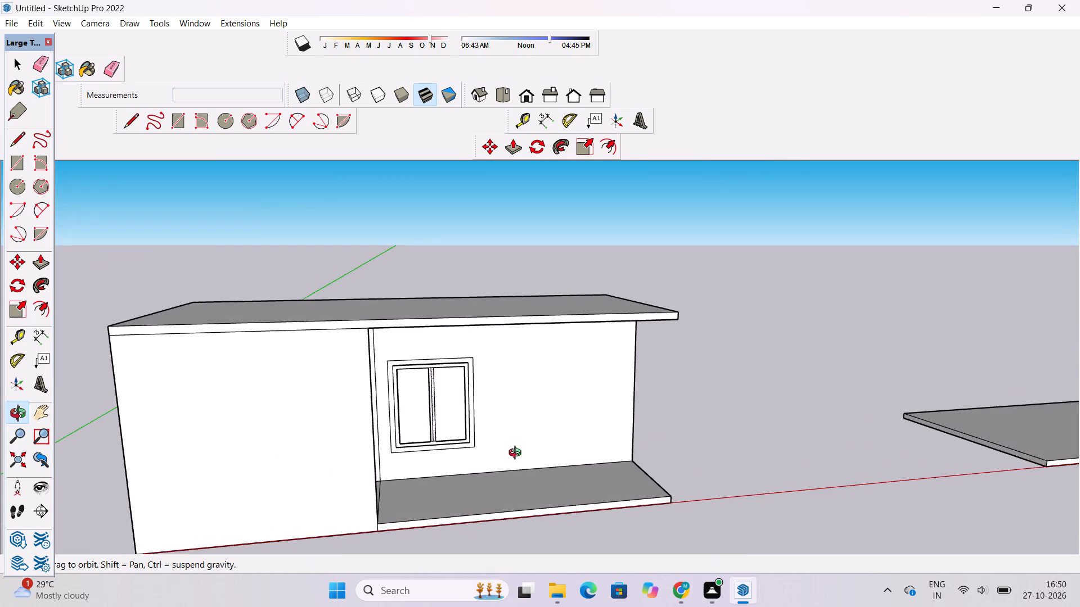
drag(517, 454, 547, 437)
scroll(520, 423, up, 3)
shift+drag(517, 423, 486, 462)
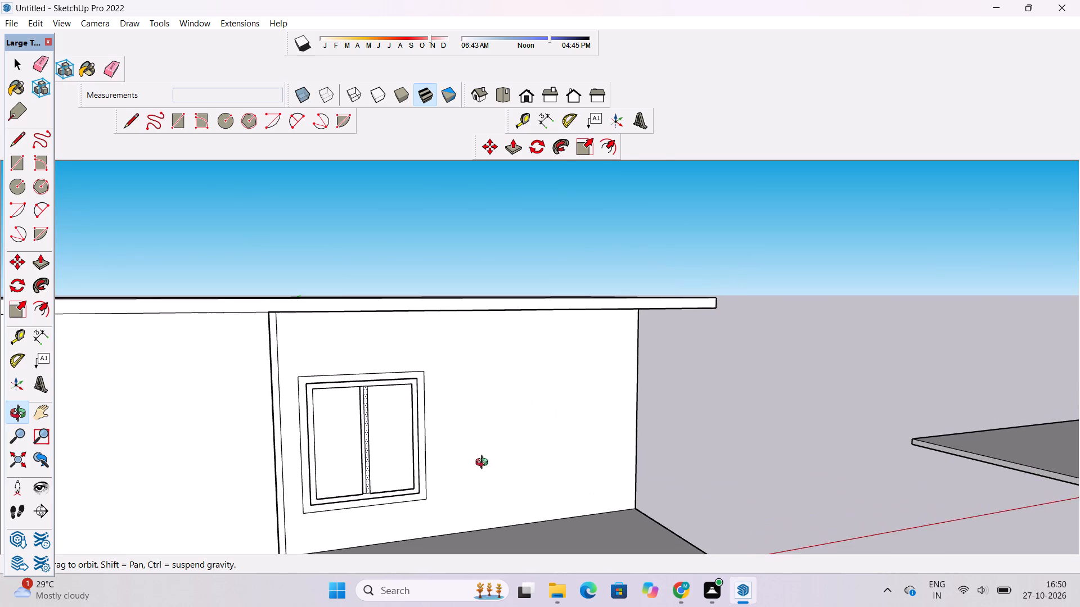
drag(484, 464, 454, 420)
scroll(441, 404, up, 3)
drag(444, 401, 418, 406)
drag(466, 415, 370, 418)
scroll(370, 418, down, 4)
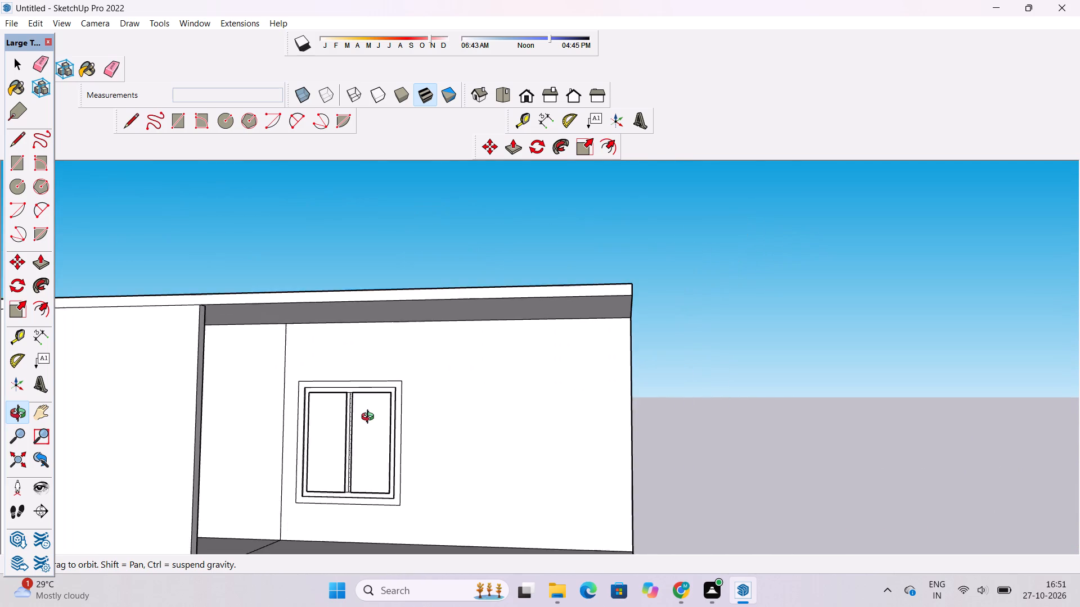
drag(369, 432, 437, 439)
scroll(420, 437, up, 1)
drag(416, 433, 405, 442)
shift+drag(397, 447, 386, 457)
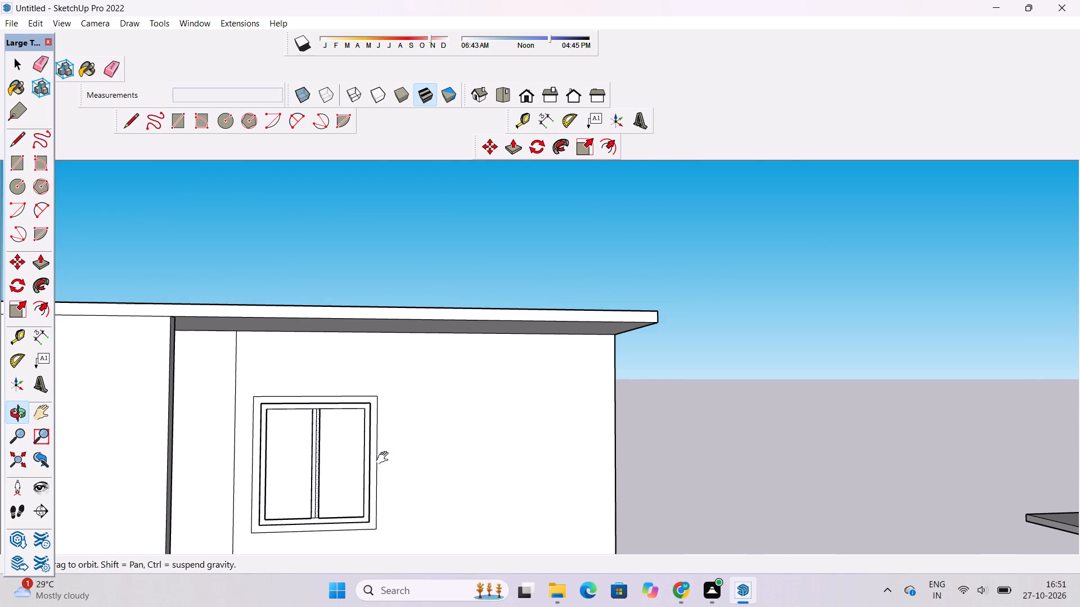
Place a vertical guide on the recessed wall, 35' from the vertical edge line beside the window, past the window's far side.
shift+click(385, 458)
shift+drag(370, 457, 343, 468)
shift+scroll(343, 468, up, 3)
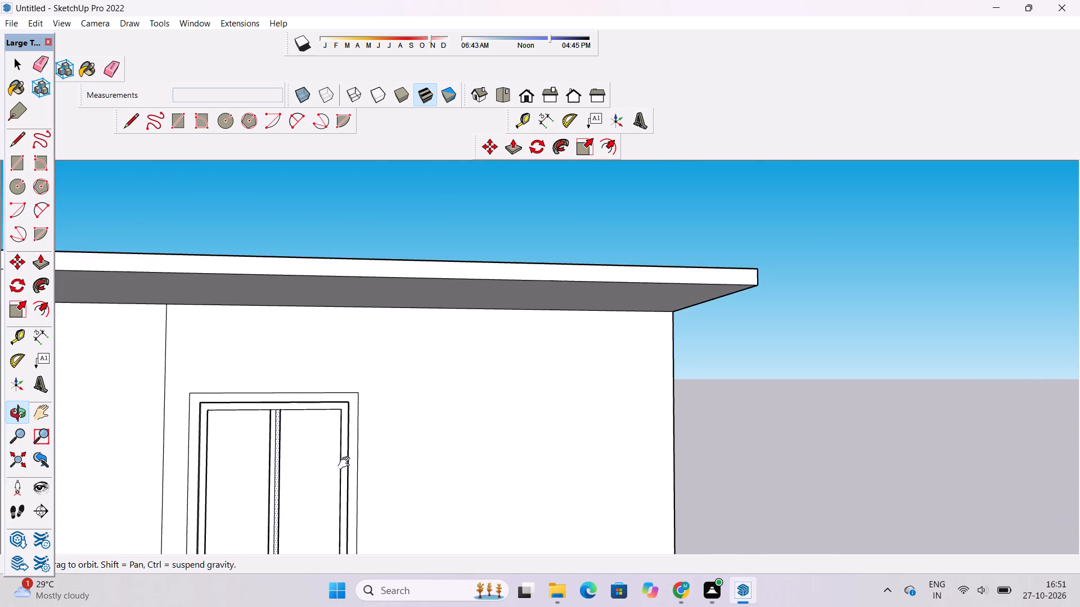
shift+drag(340, 462, 327, 462)
shift+scroll(290, 458, down, 4)
shift+drag(323, 451, 309, 454)
key(t)
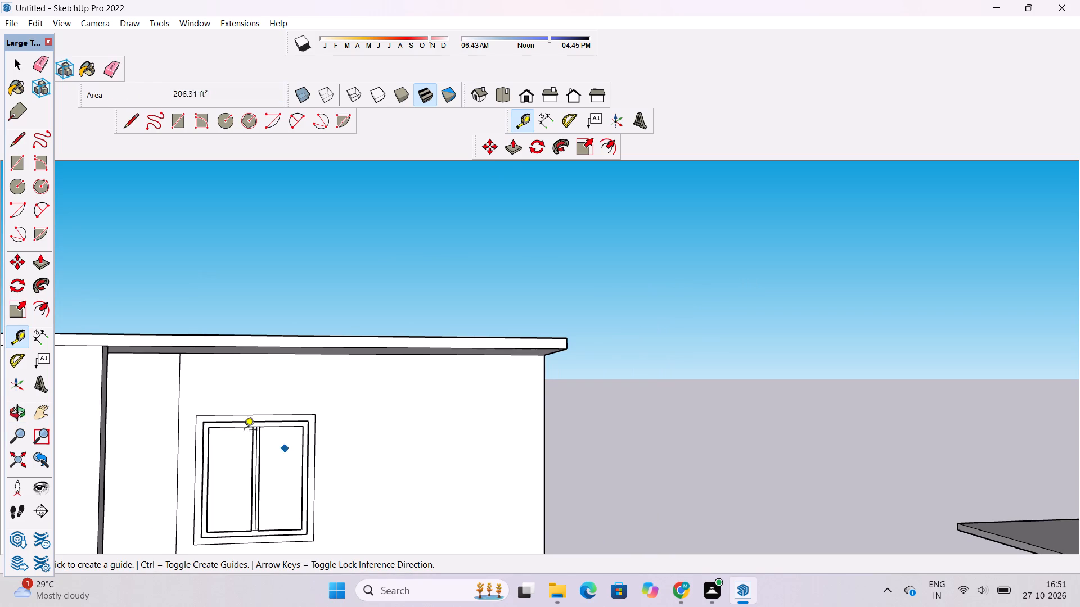
click(180, 379)
scroll(197, 392, down, 2)
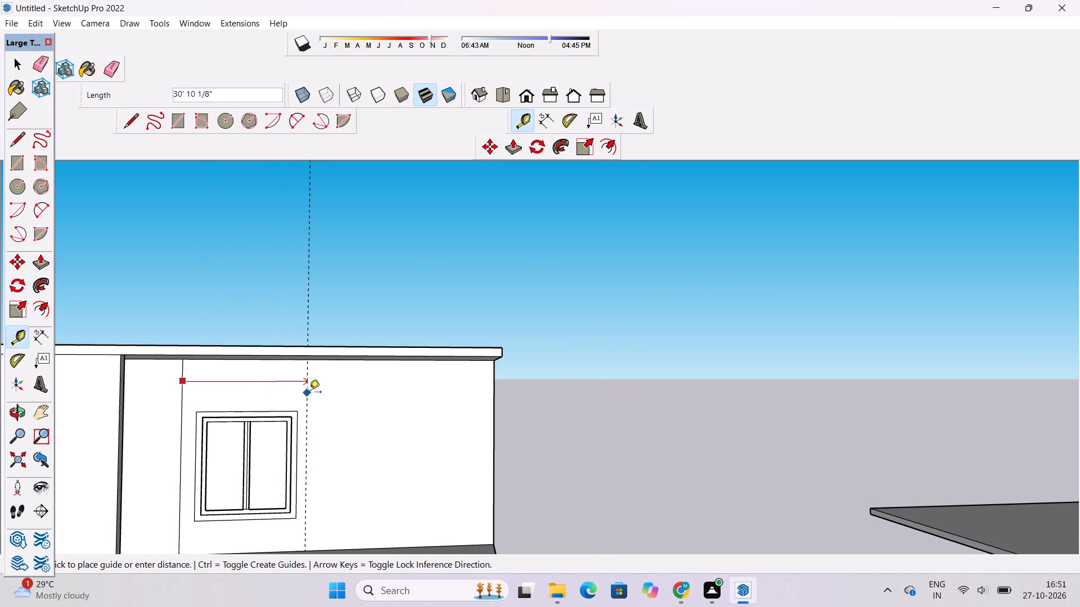
scroll(170, 394, down, 4)
scroll(269, 396, up, 11)
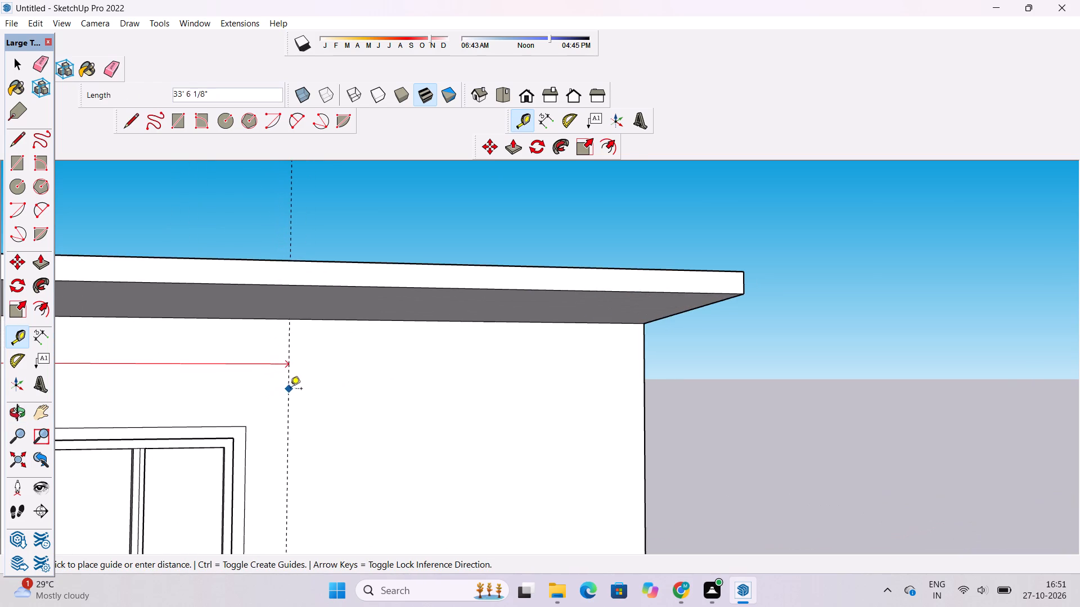
scroll(372, 379, down, 6)
scroll(295, 379, up, 4)
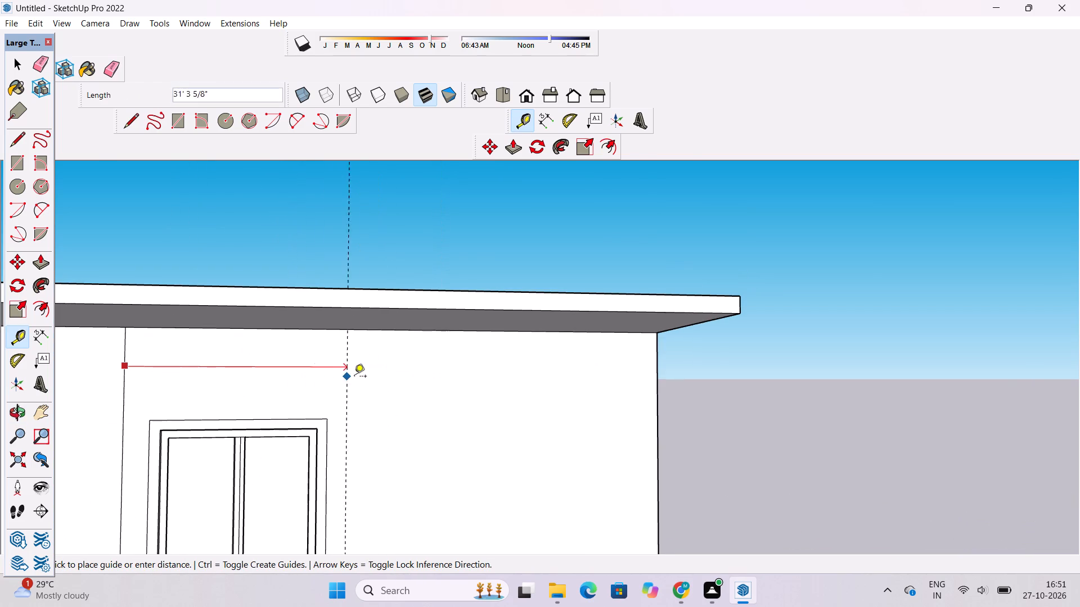
text(35')
key(Return)
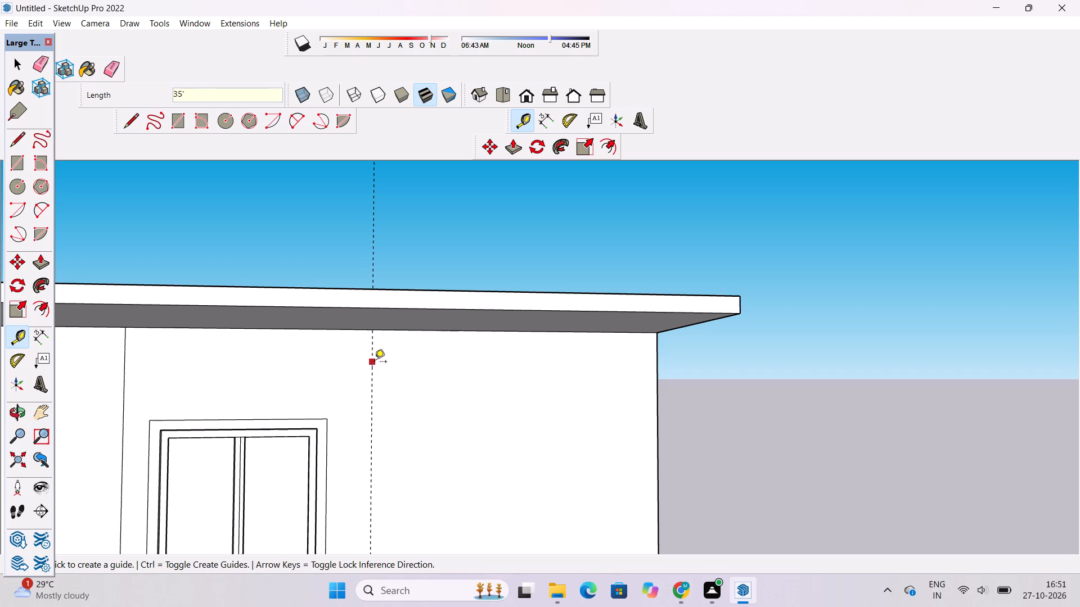
Add a second vertical guide 2' beyond the first one, away from the window.
click(373, 363)
scroll(372, 363, down, 2)
scroll(381, 364, up, 2)
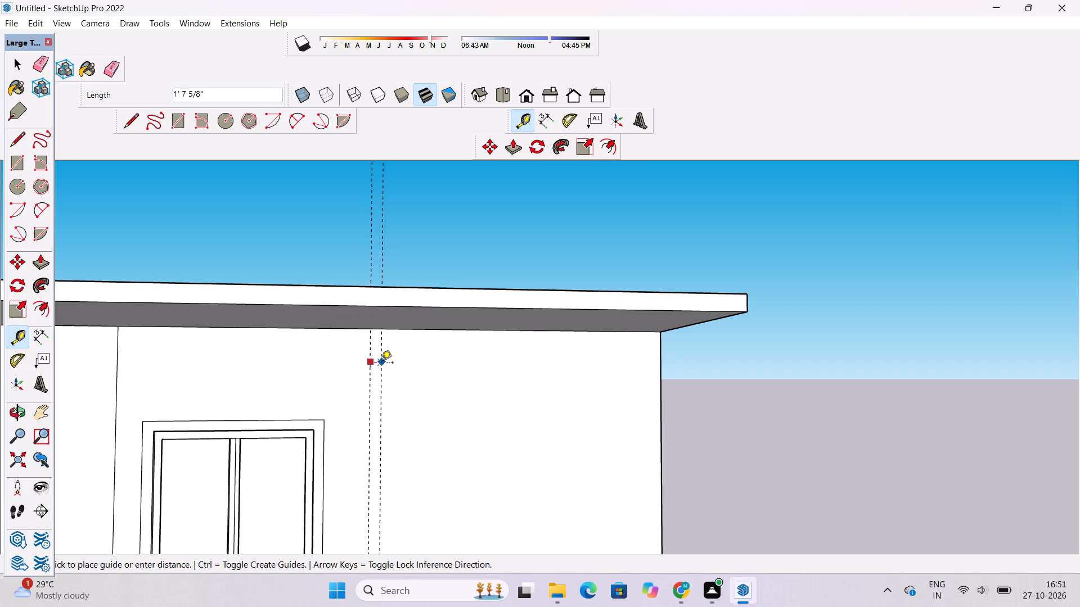
text(2')
key(Return)
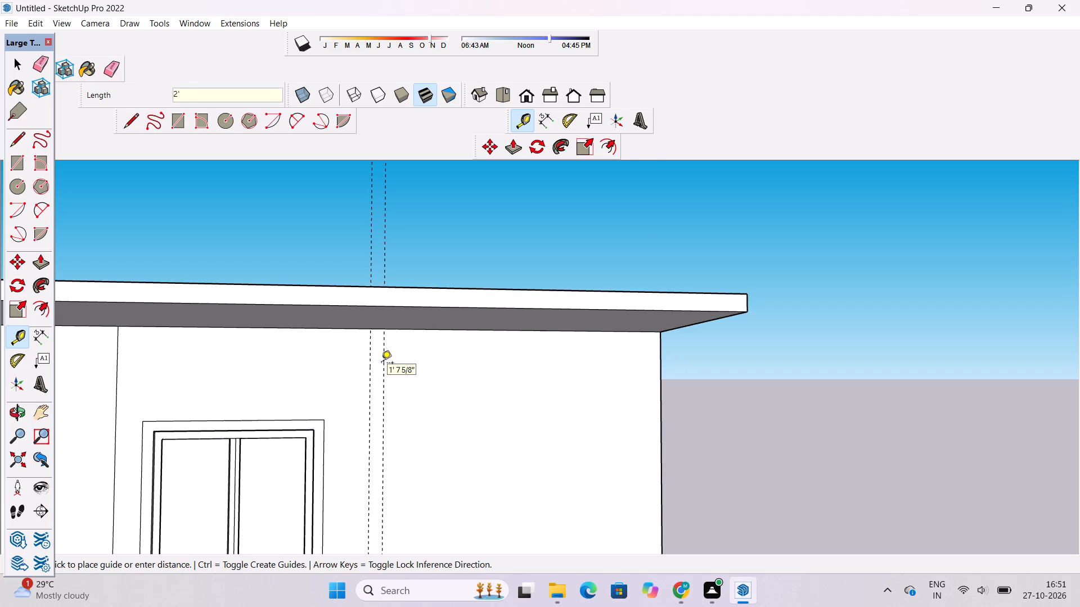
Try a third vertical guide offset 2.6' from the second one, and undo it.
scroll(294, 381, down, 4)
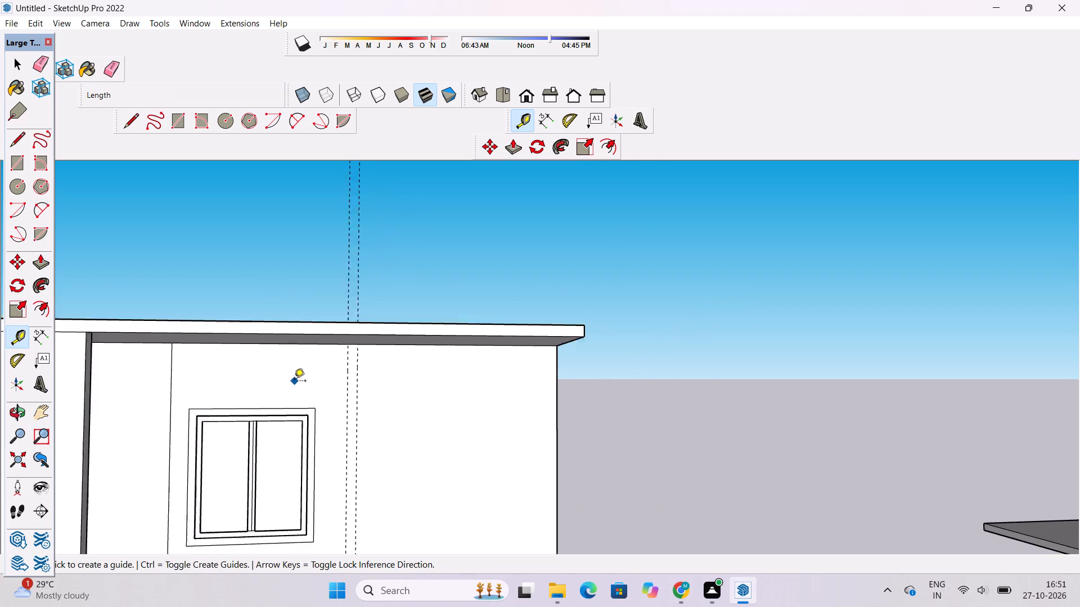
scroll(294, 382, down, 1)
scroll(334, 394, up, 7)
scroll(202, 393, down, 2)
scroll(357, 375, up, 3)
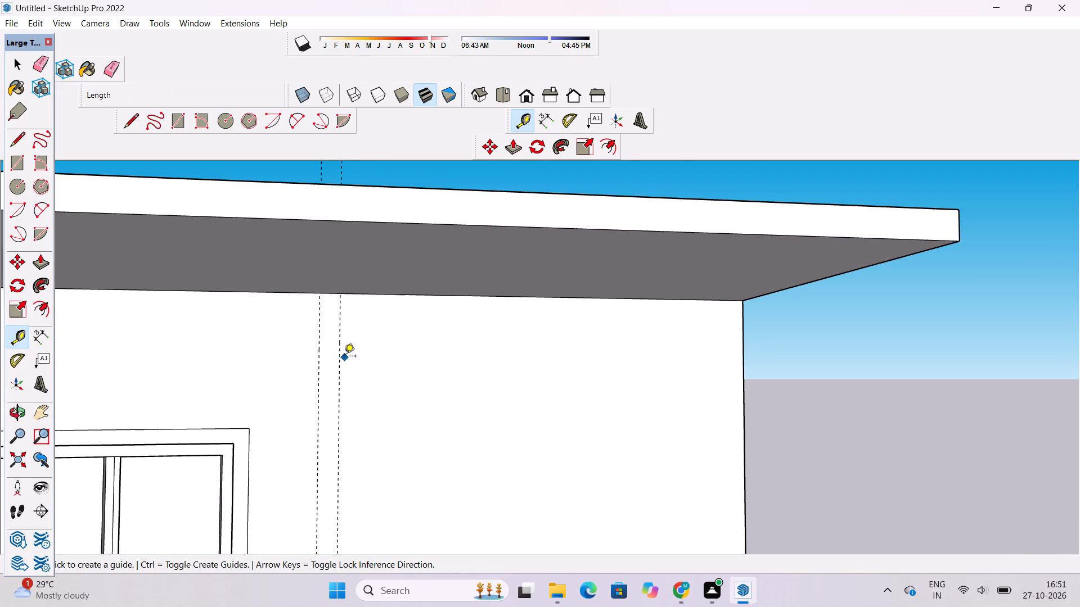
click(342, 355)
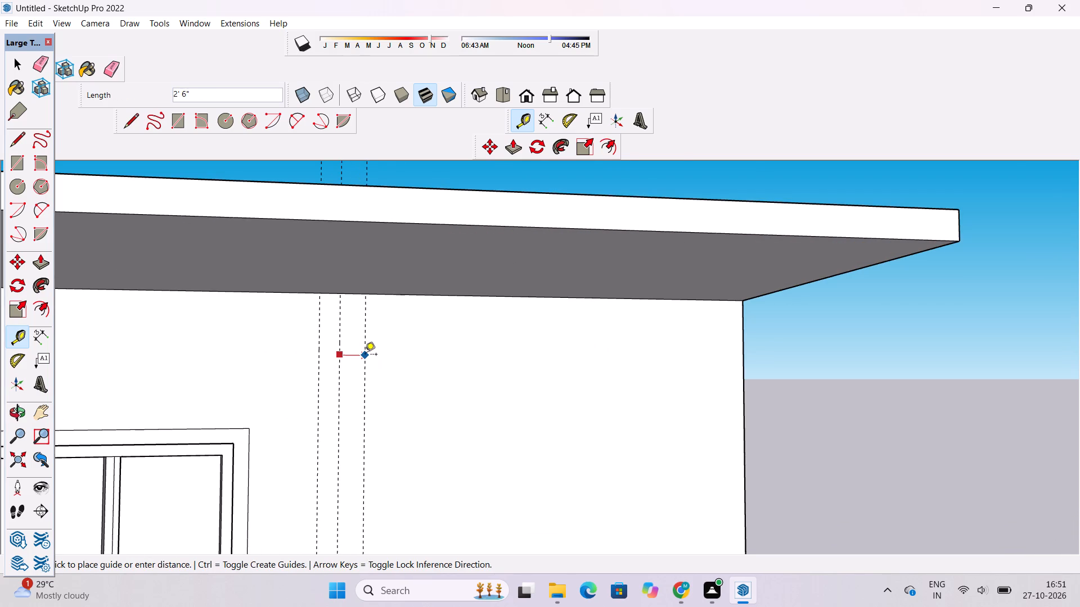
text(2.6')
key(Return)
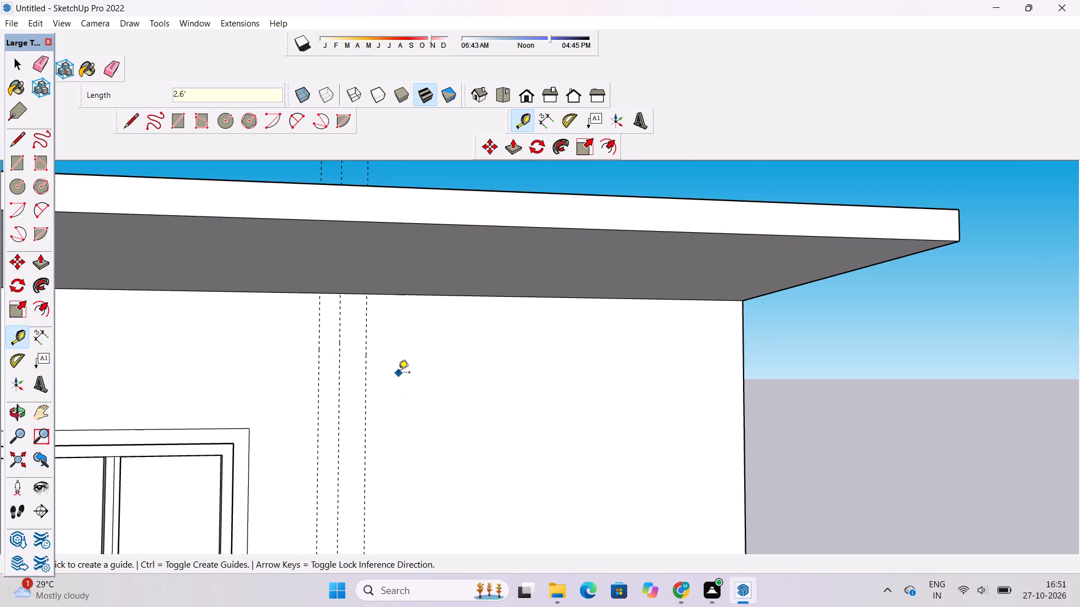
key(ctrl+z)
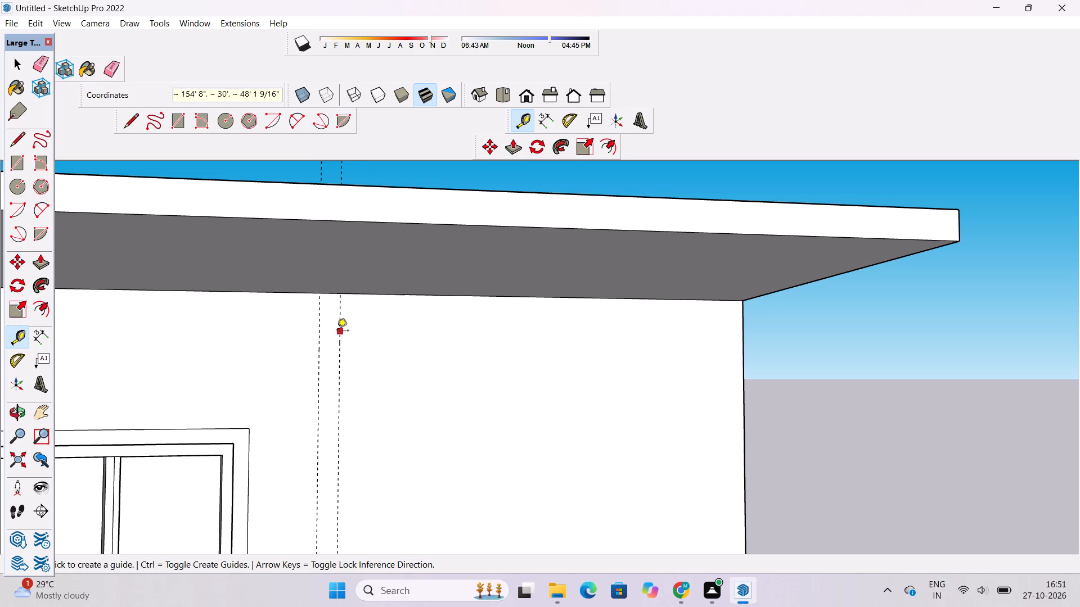
Add three more vertical guides on the wall, each 2' beyond the previous one, away from the window.
click(337, 332)
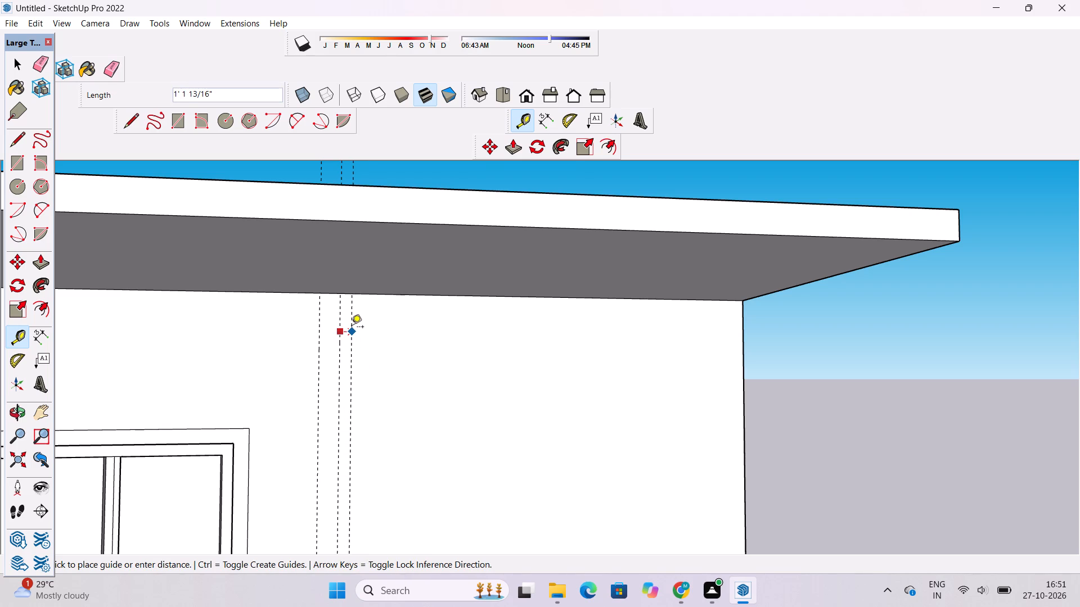
text(2')
key(Return)
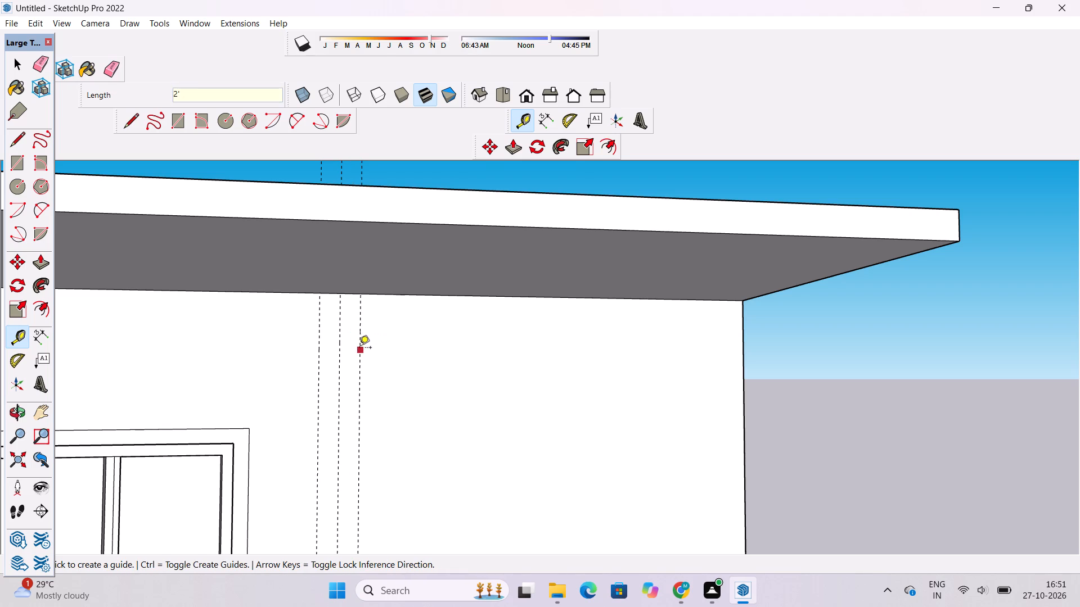
click(339, 315)
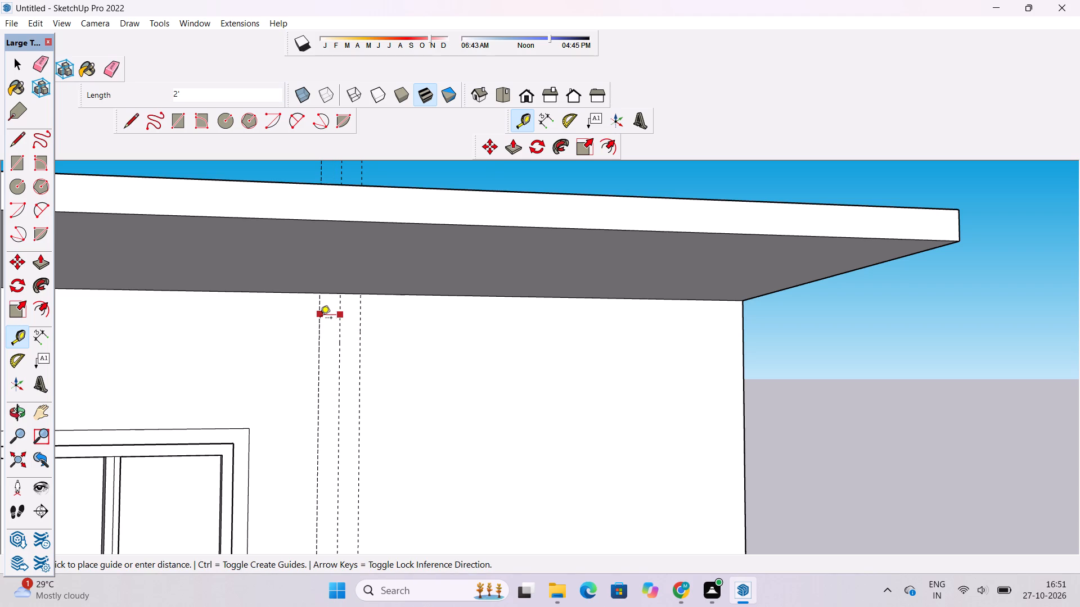
key(space)
text(t)
click(359, 325)
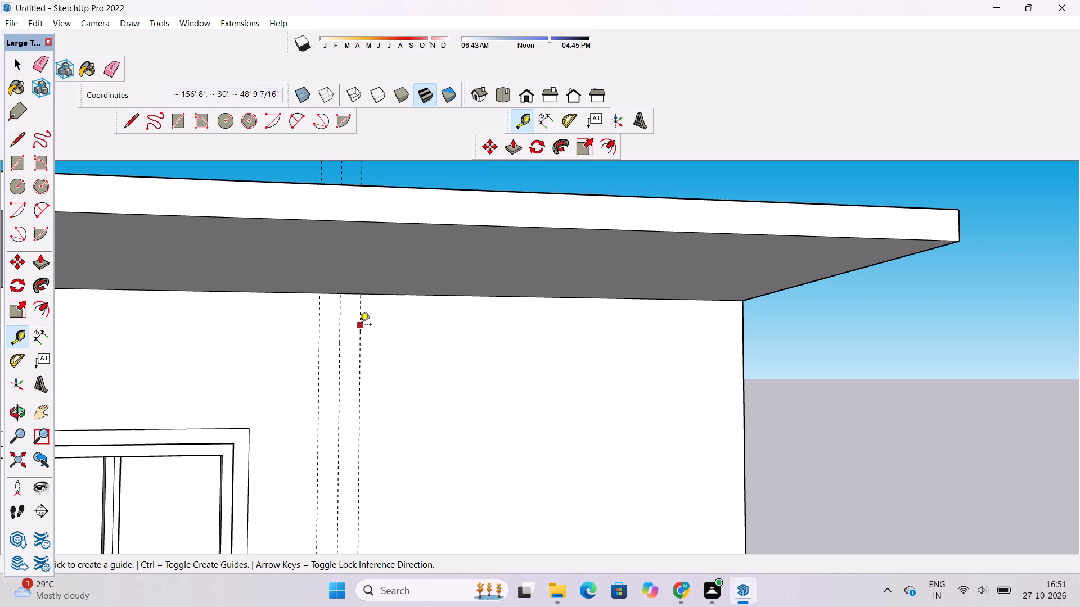
text(2')
key(Return)
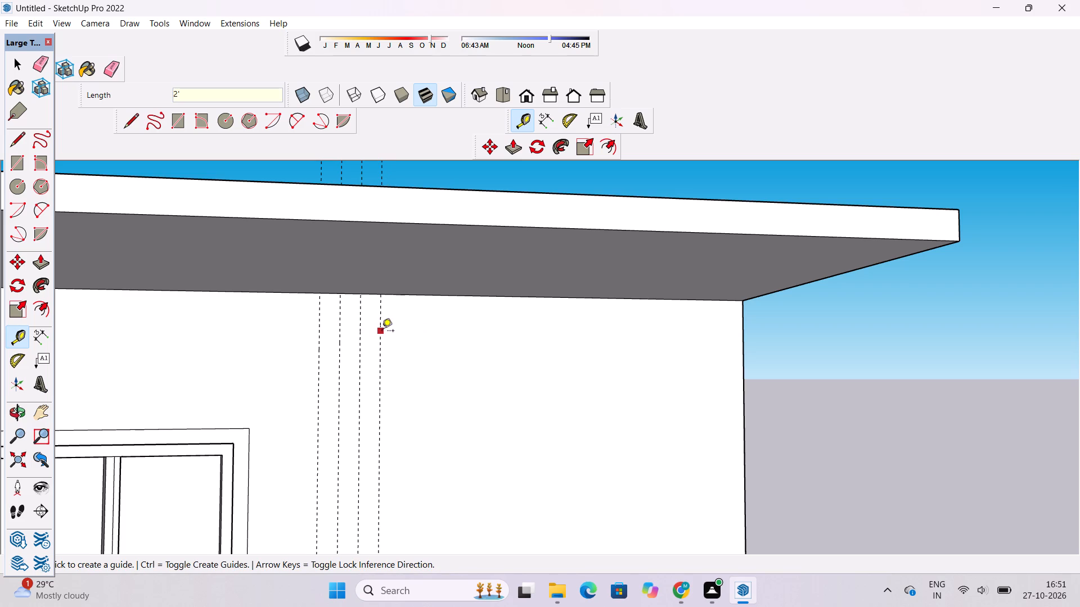
click(382, 332)
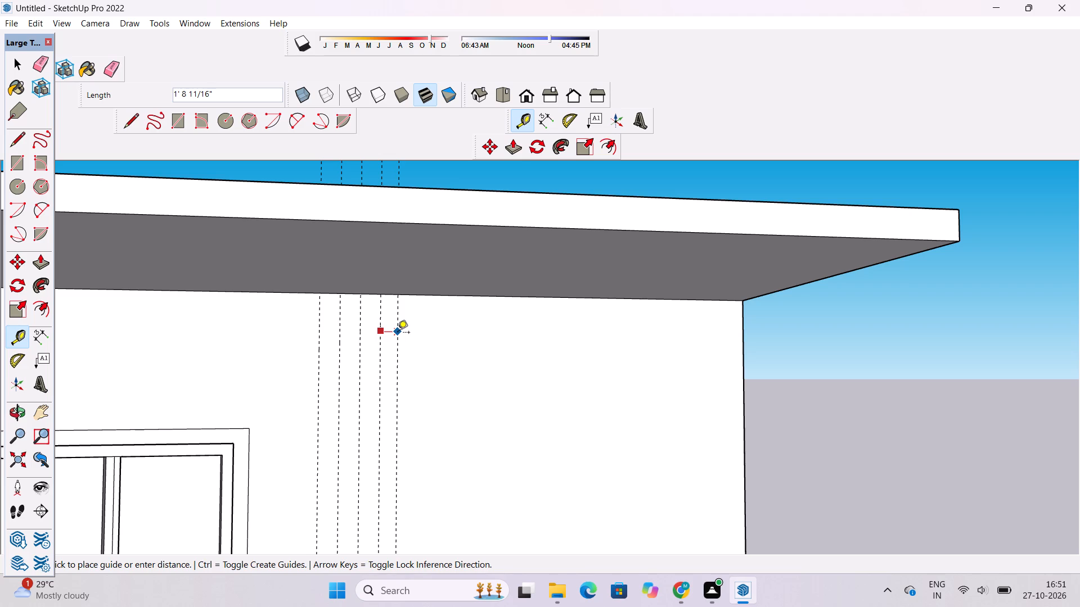
text(2')
key(Return)
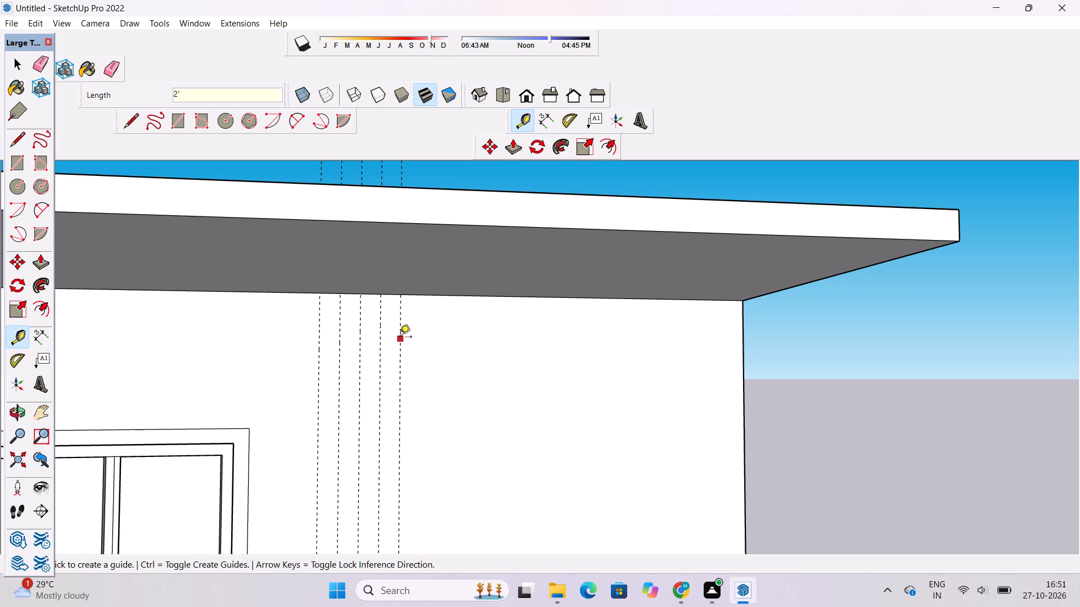
Continue the row with another three vertical guides at 2' spacing toward the wall's outer end.
click(400, 338)
text(2')
key(Return)
scroll(326, 360, down, 3)
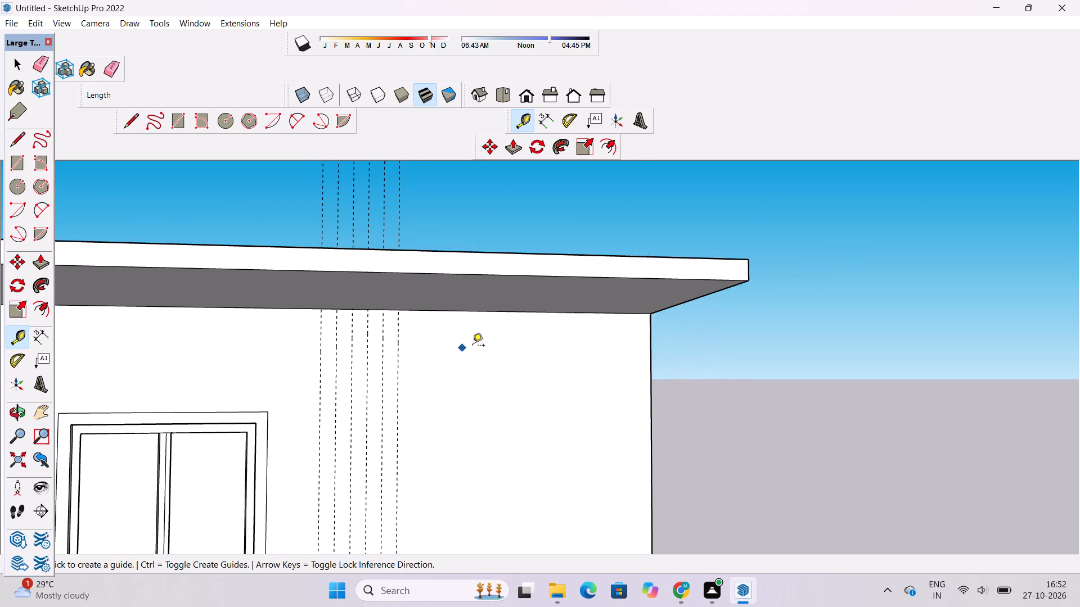
scroll(475, 345, up, 4)
click(359, 328)
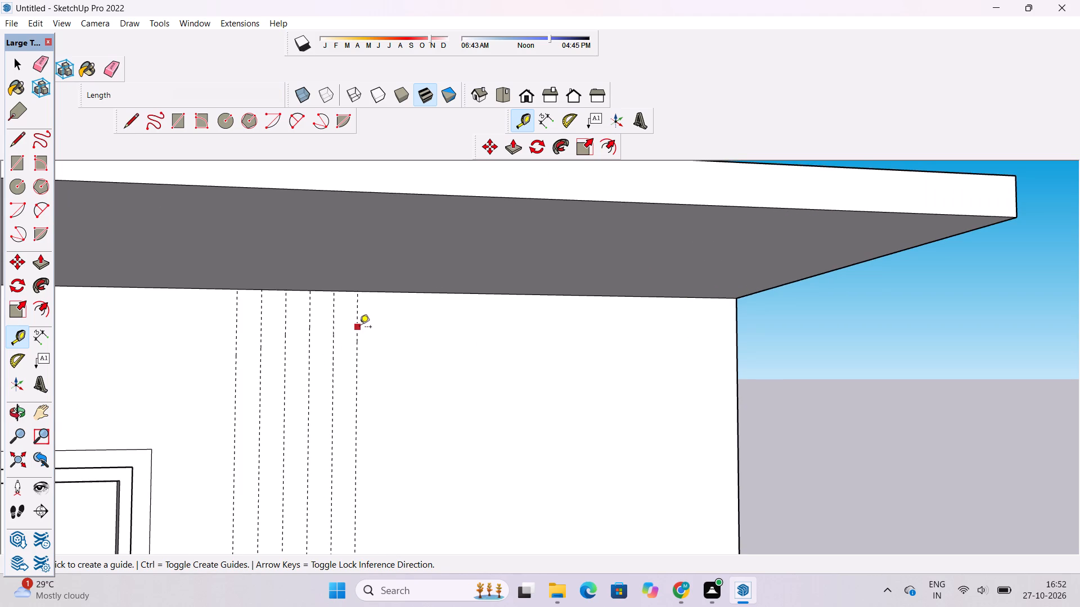
text(2')
key(Return)
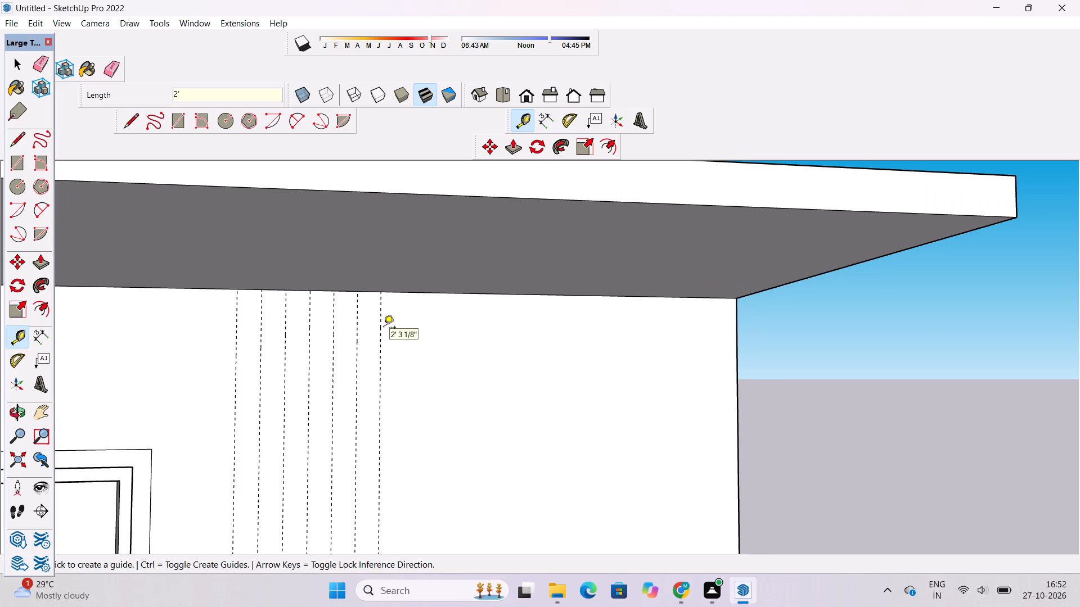
click(380, 328)
text(2')
key(Return)
Examine the row of vertical guides on the recessed wall from several angles.
key(o)
scroll(409, 320, down, 5)
drag(404, 418, 421, 392)
drag(421, 392, 435, 440)
shift+drag(362, 442, 440, 473)
drag(436, 484, 419, 381)
scroll(419, 377, down, 4)
shift+drag(417, 455, 430, 388)
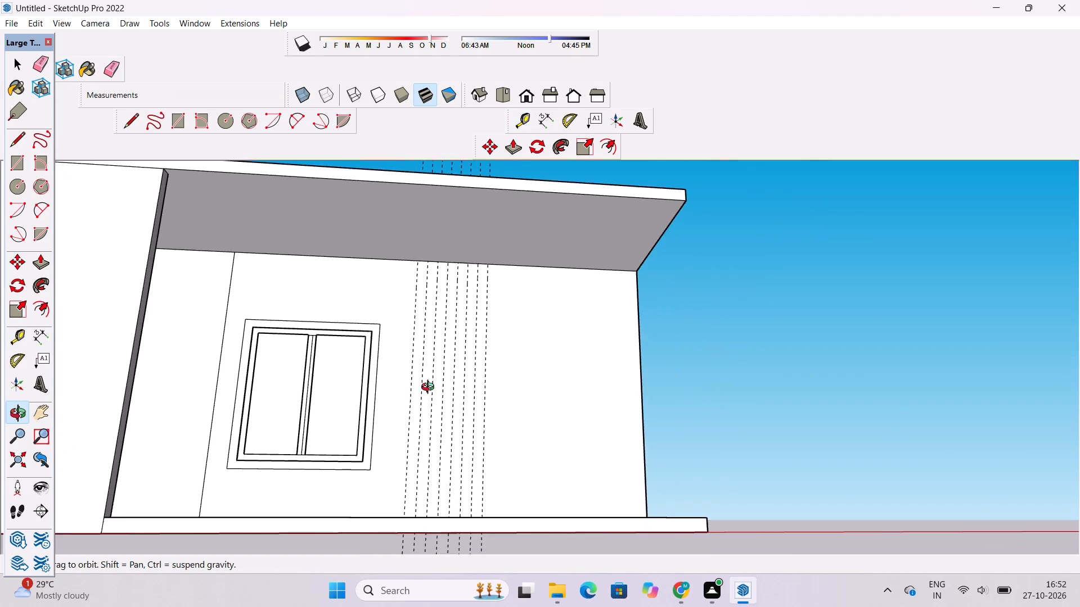
drag(430, 398, 435, 442)
scroll(433, 301, up, 4)
shift+drag(429, 299, 410, 310)
Place a horizontal guide on the recessed wall 2' below its top edge under the roof slab.
key(t)
scroll(376, 388, down, 2)
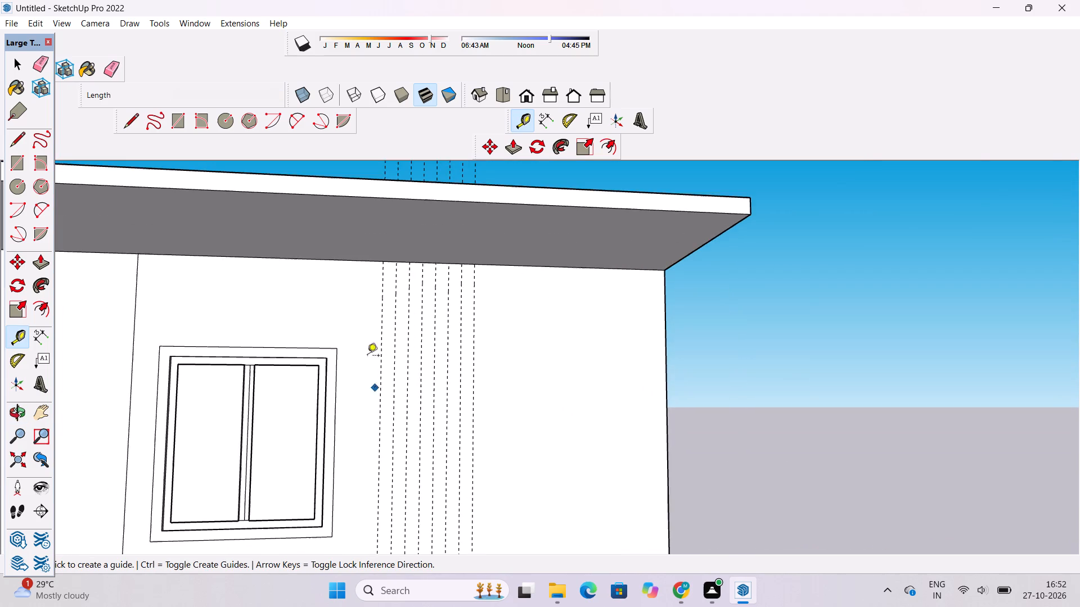
scroll(353, 279, up, 4)
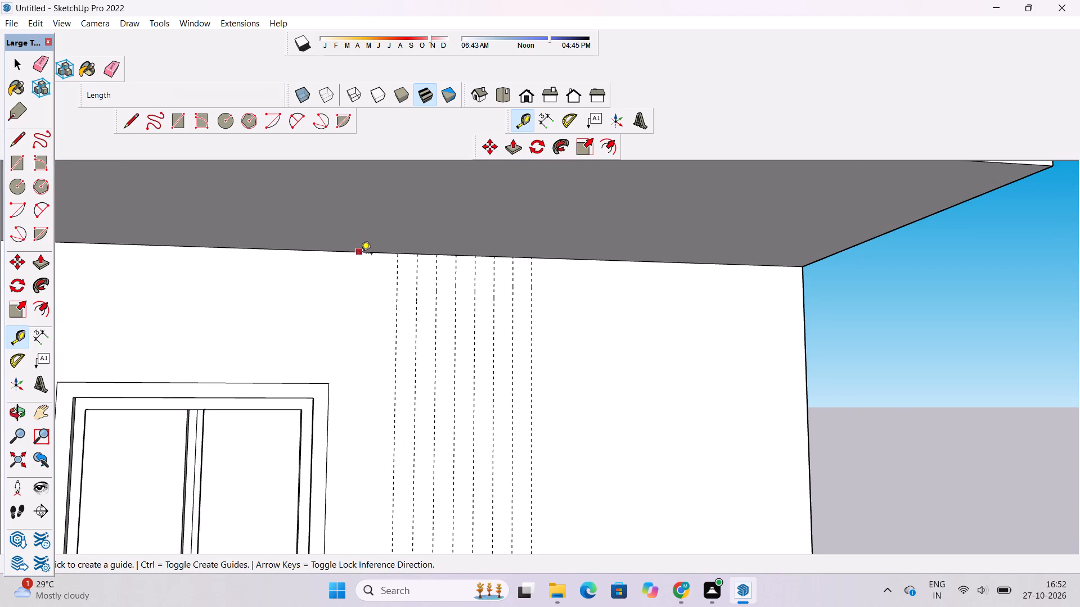
click(362, 252)
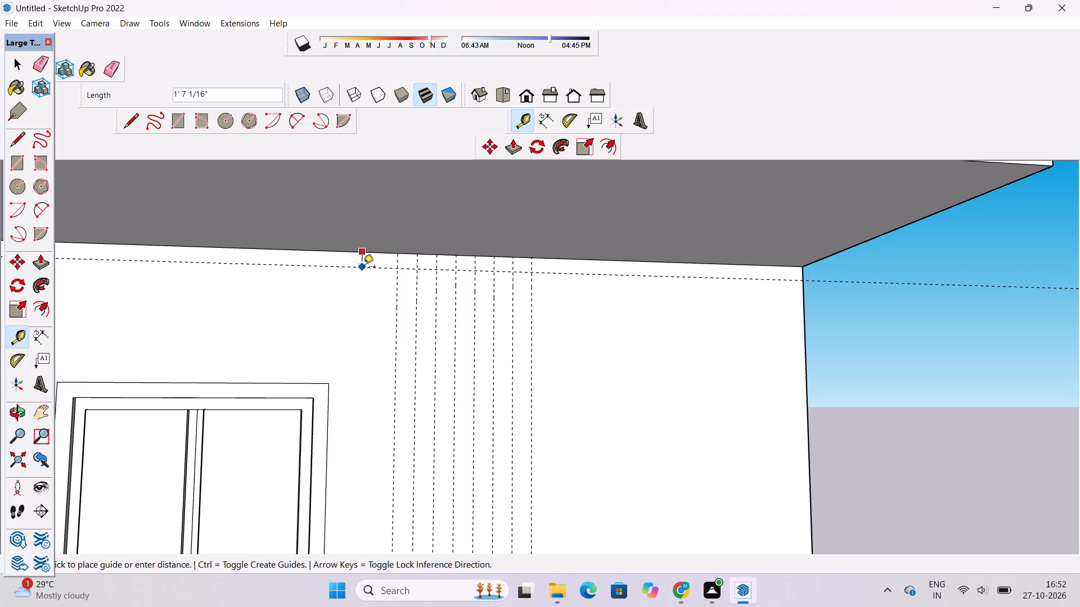
text(2')
key(Return)
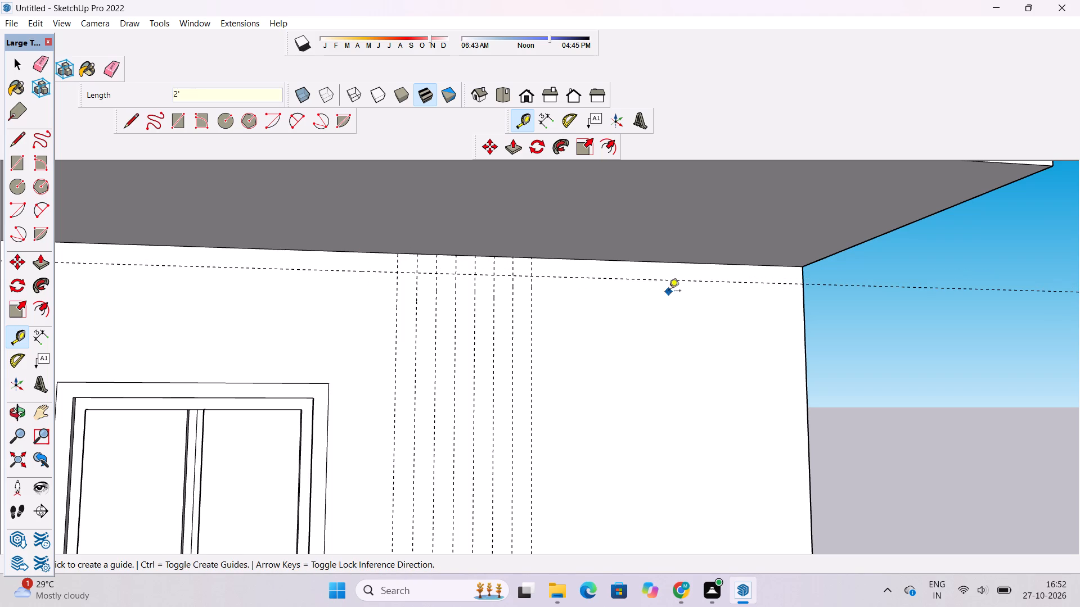
Place a second horizontal guide on the wall 10' below the first horizontal one.
click(577, 279)
scroll(577, 279, down, 3)
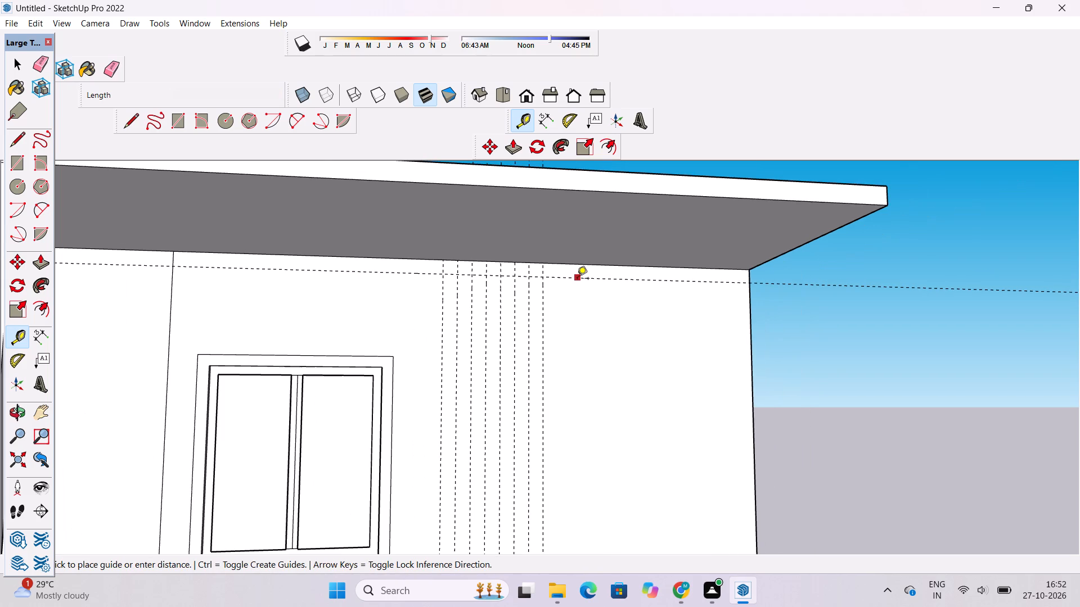
scroll(573, 281, down, 2)
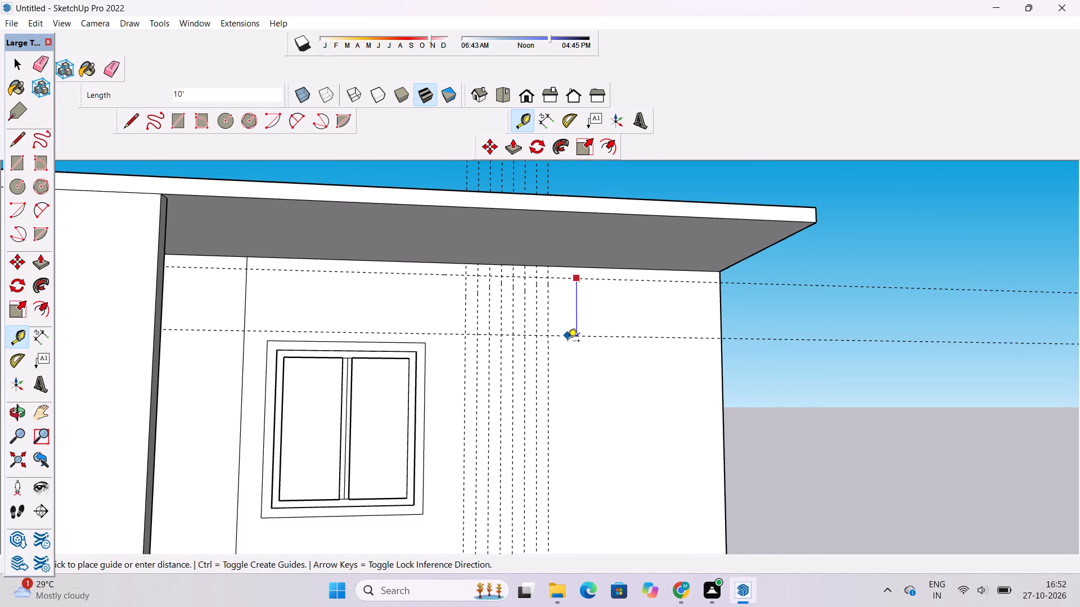
scroll(568, 342, up, 2)
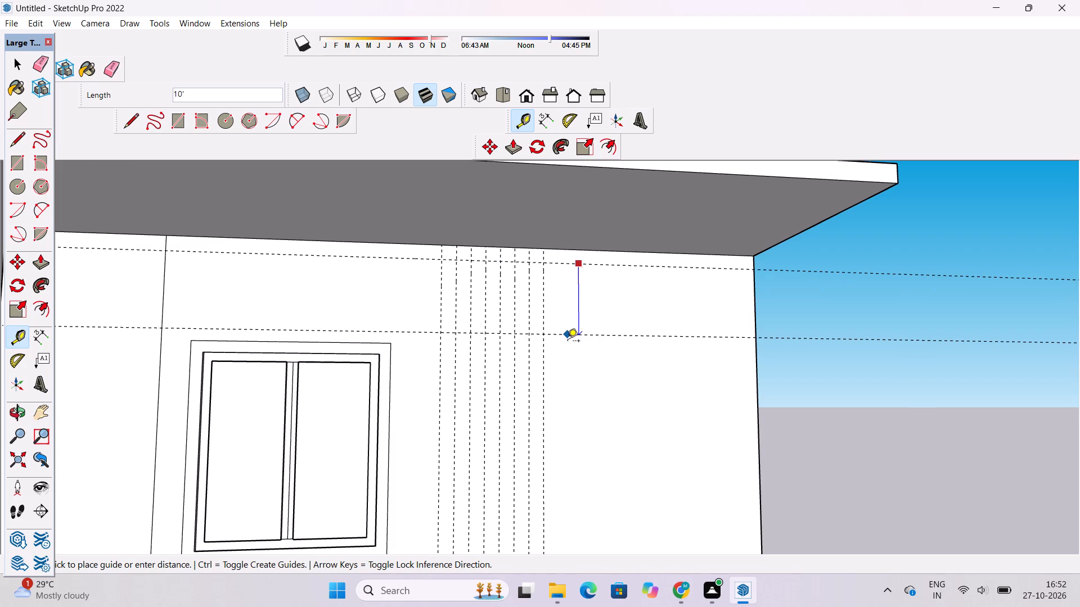
text(10')
key(Return)
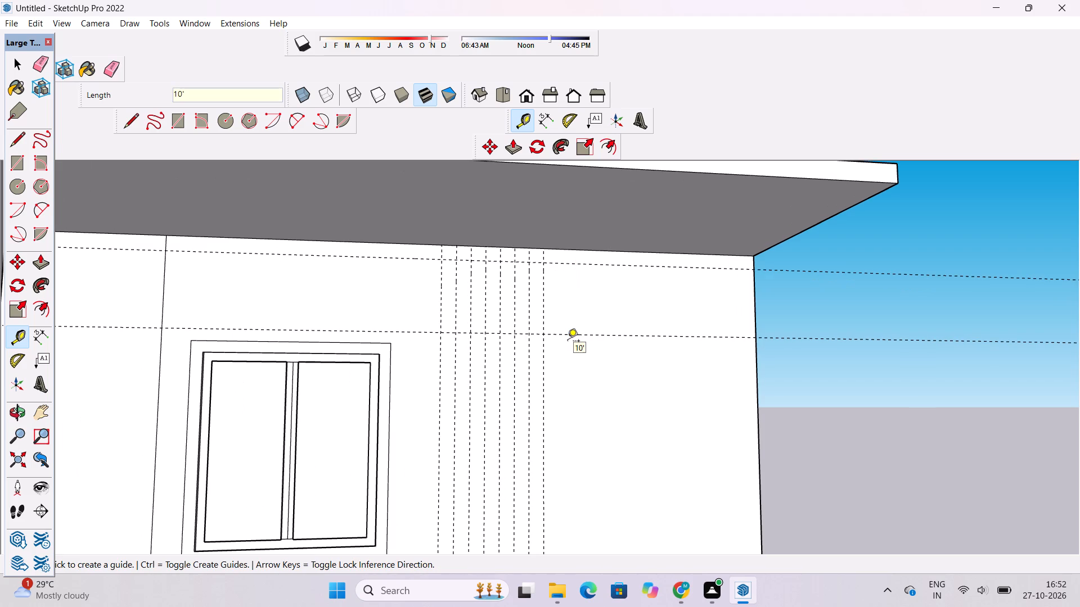
Draw two 10' by 2' upright rectangles between the horizontal guides, starting nearest the window and leaving one guide bay between them.
key(r)
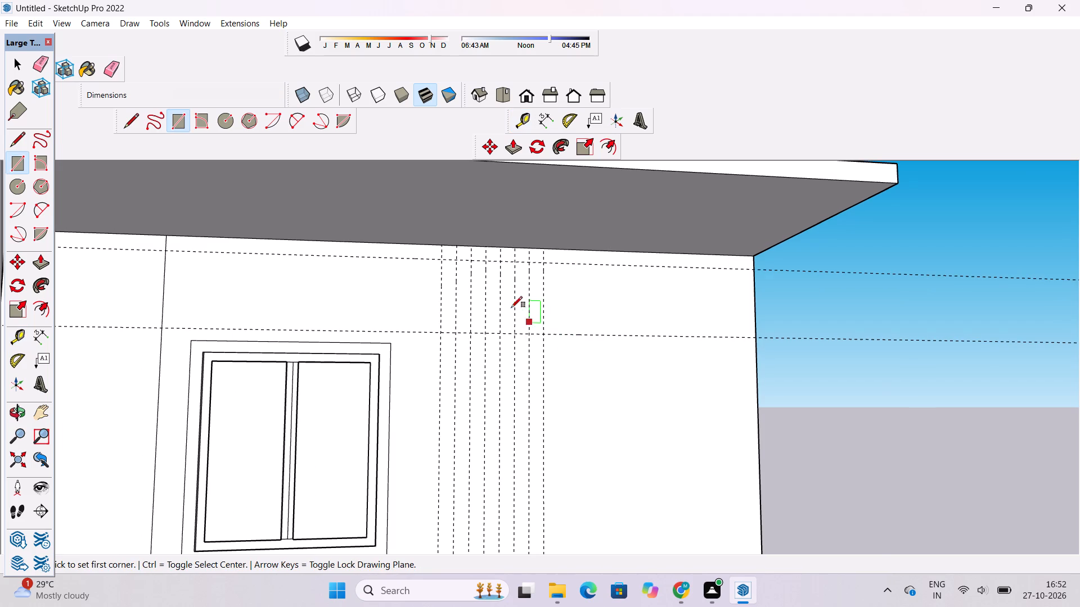
scroll(510, 306, up, 4)
scroll(399, 256, up, 1)
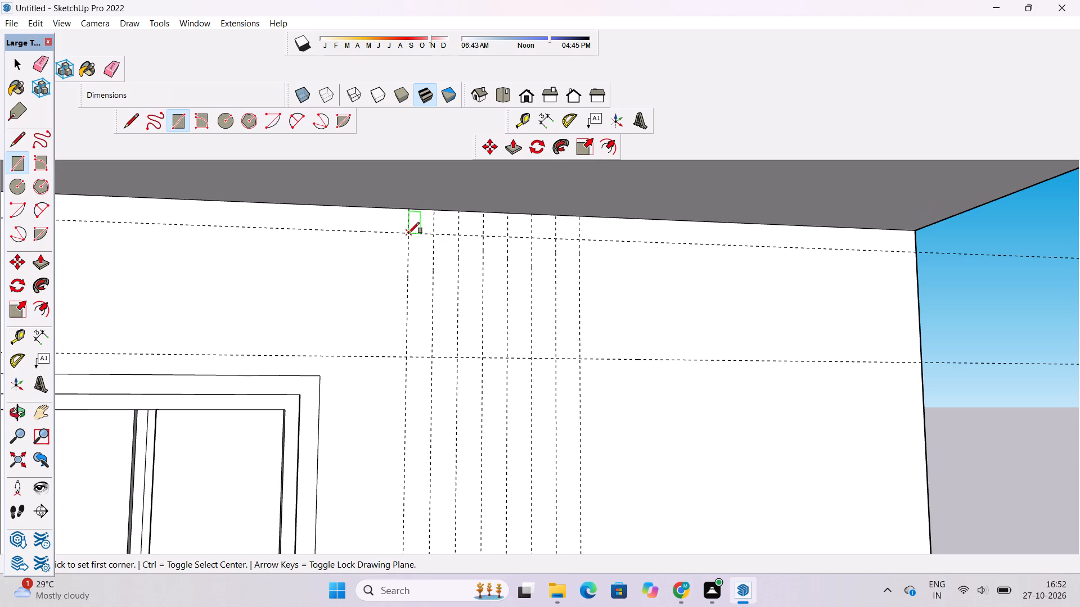
click(408, 233)
click(434, 356)
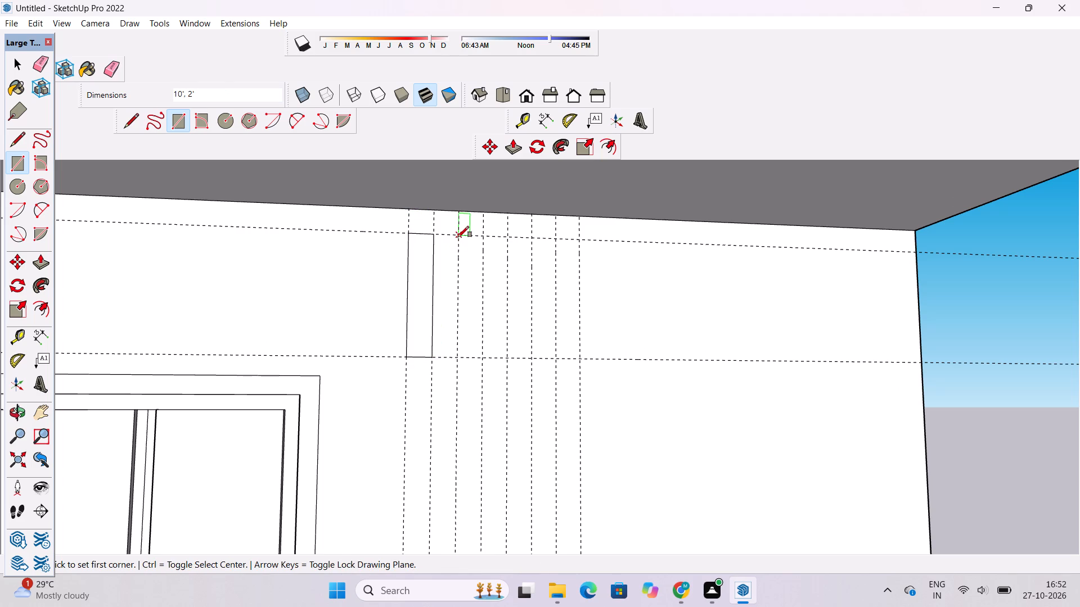
click(458, 237)
scroll(333, 253, down, 5)
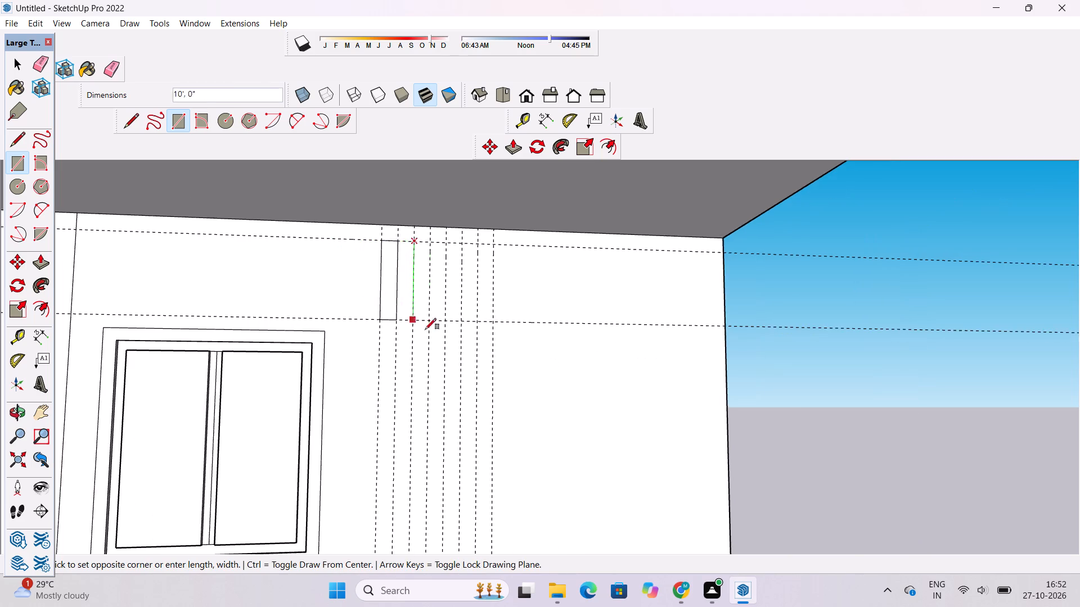
scroll(467, 345, up, 4)
scroll(393, 299, up, 5)
click(420, 313)
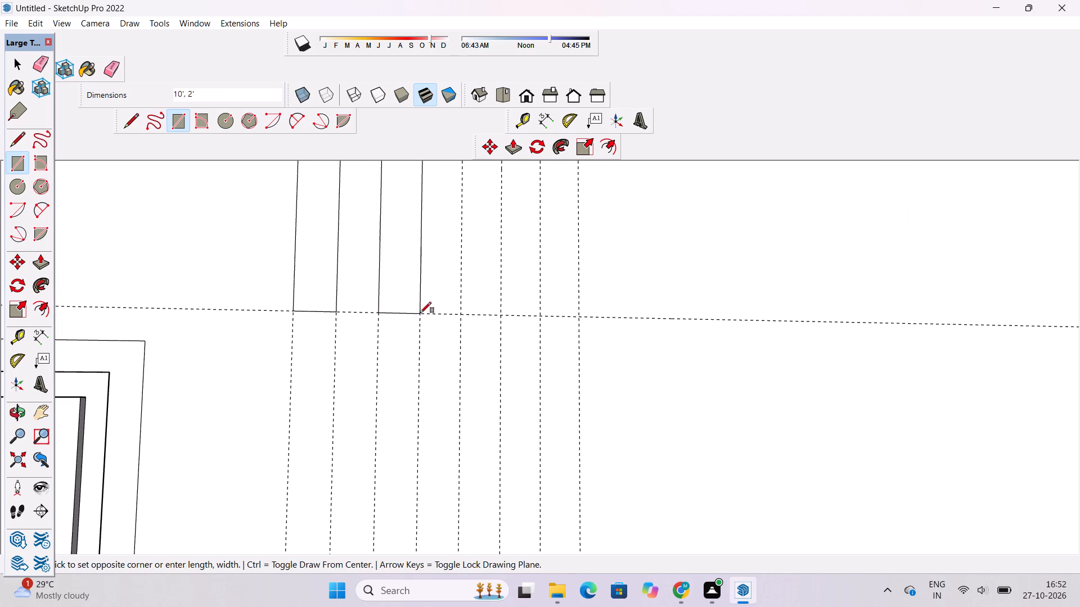
Draw two more 10' by 2' rectangles in the alternate guide bays toward the wall's outer end.
scroll(407, 436, down, 10)
scroll(433, 286, up, 9)
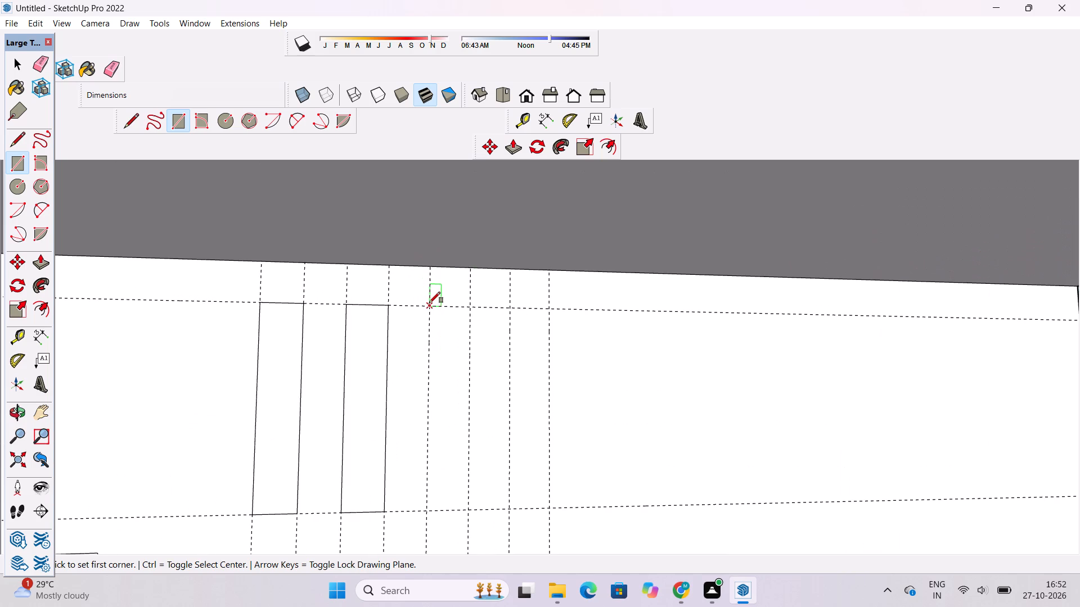
click(430, 306)
scroll(385, 298, down, 5)
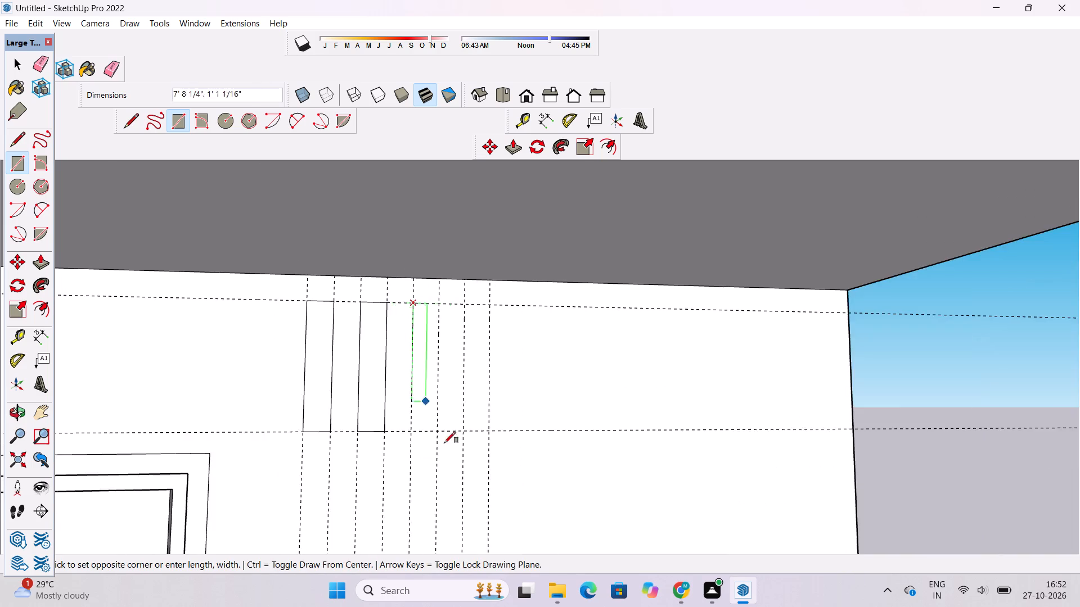
scroll(450, 456, up, 5)
click(428, 414)
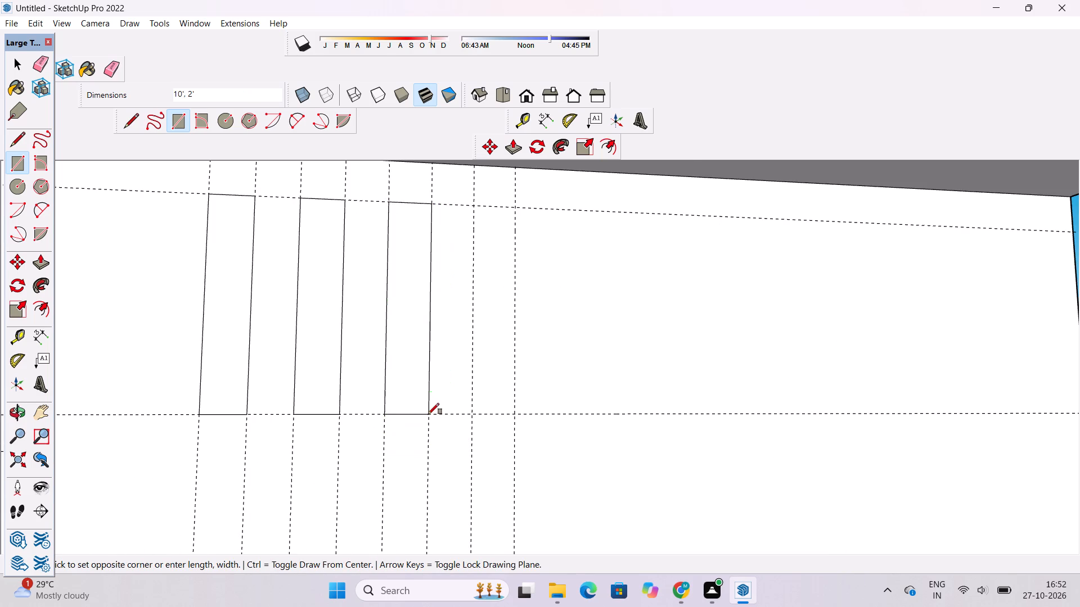
scroll(367, 440, down, 5)
scroll(448, 303, up, 4)
click(431, 283)
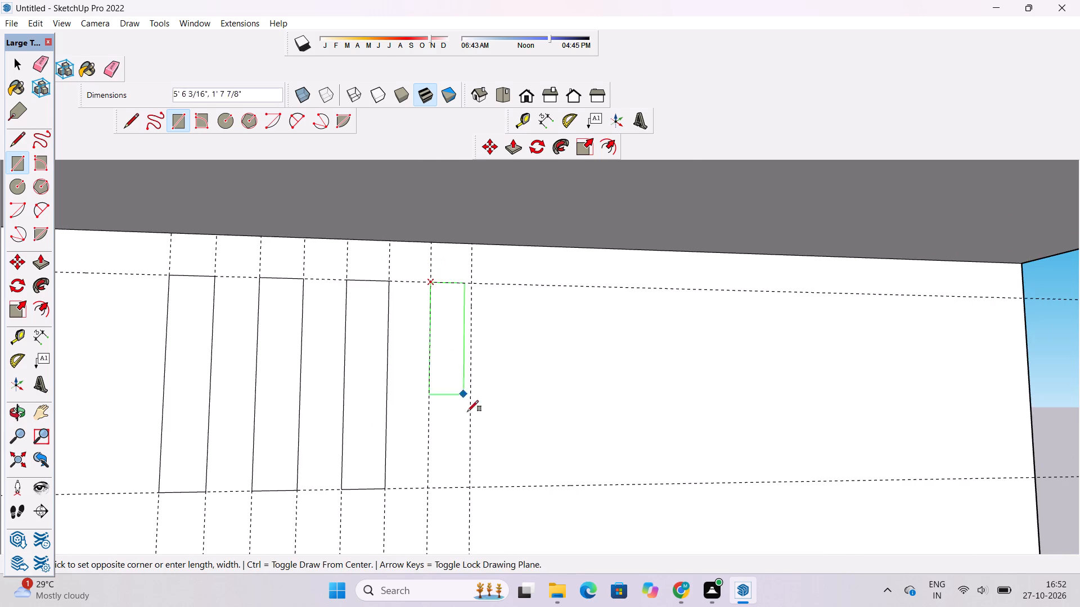
click(472, 486)
scroll(453, 371, down, 9)
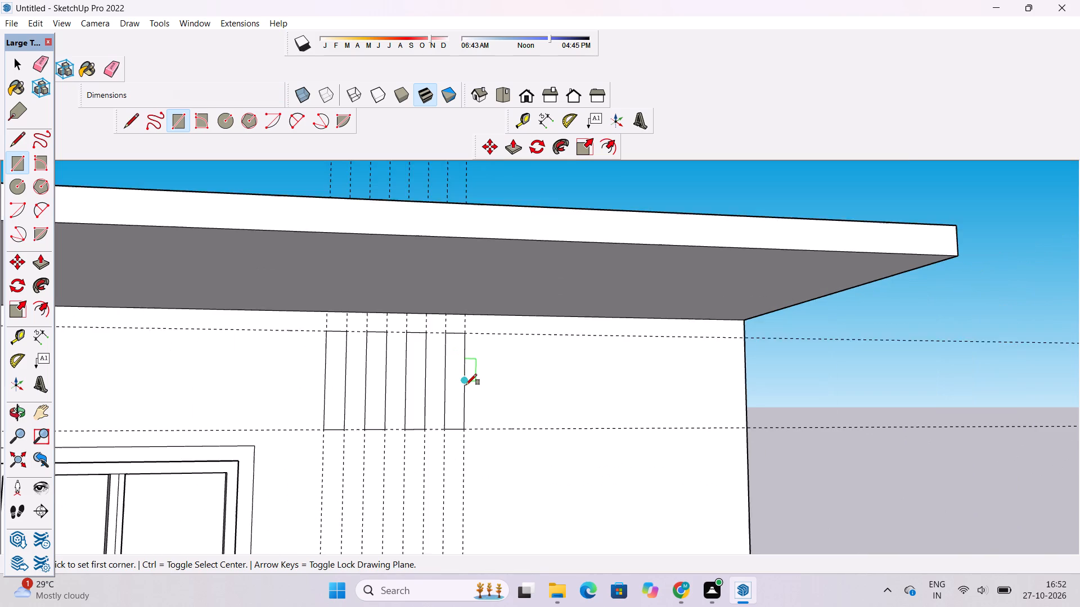
Erase all the vertical and horizontal guides around the four rectangles.
scroll(466, 385, down, 3)
key(e)
drag(487, 463, 370, 465)
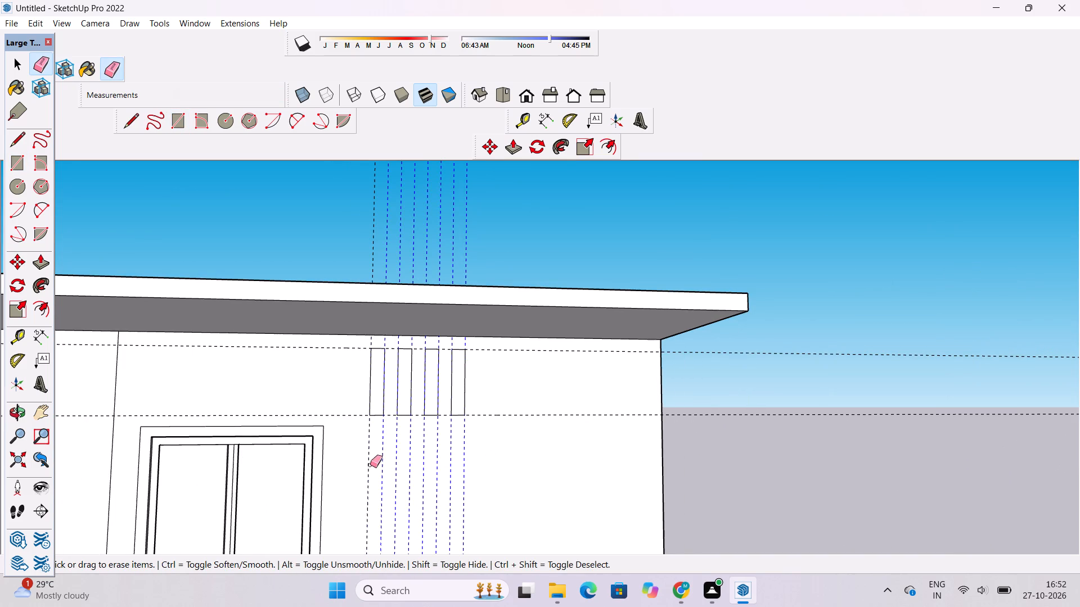
drag(370, 465, 354, 465)
drag(501, 347, 508, 428)
scroll(564, 405, down, 1)
Examine the row of four rectangles on the wall under the roof slab from several angles.
key(o)
shift+drag(455, 464, 467, 440)
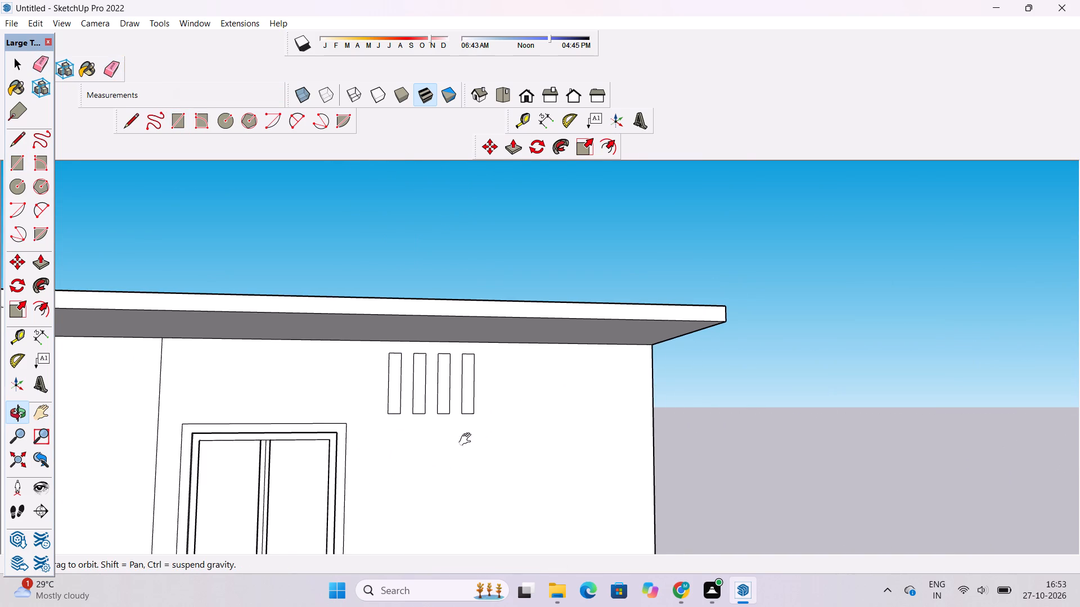
shift+drag(467, 440, 474, 428)
drag(475, 427, 514, 447)
scroll(417, 374, up, 4)
shift+drag(438, 377, 482, 391)
scroll(452, 398, up, 1)
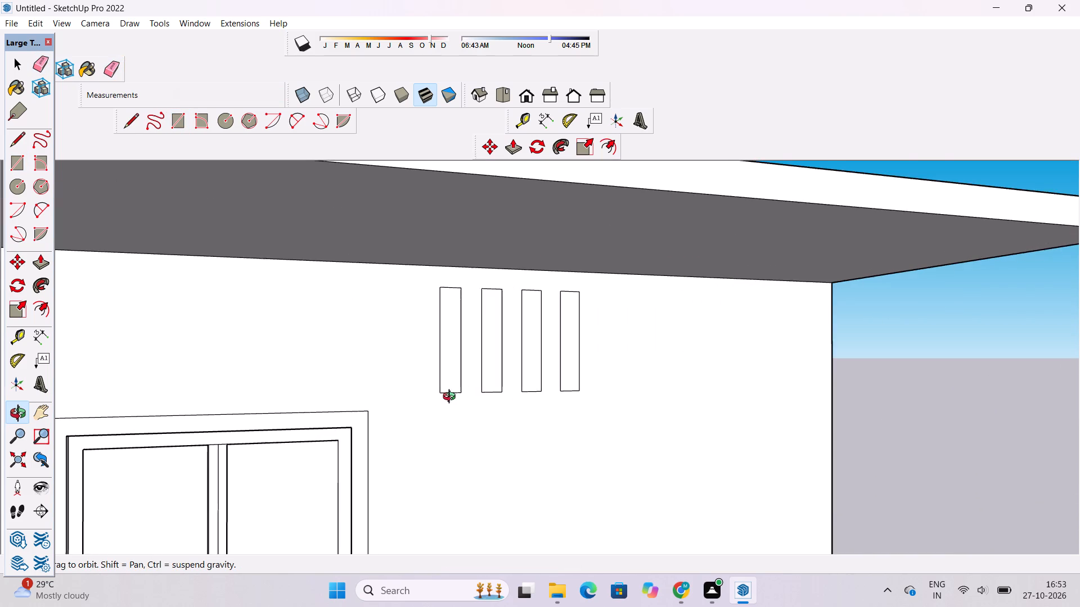
shift+drag(430, 397, 472, 425)
shift+drag(507, 401, 498, 386)
drag(498, 388, 504, 405)
scroll(505, 404, up, 3)
shift+drag(505, 395, 493, 395)
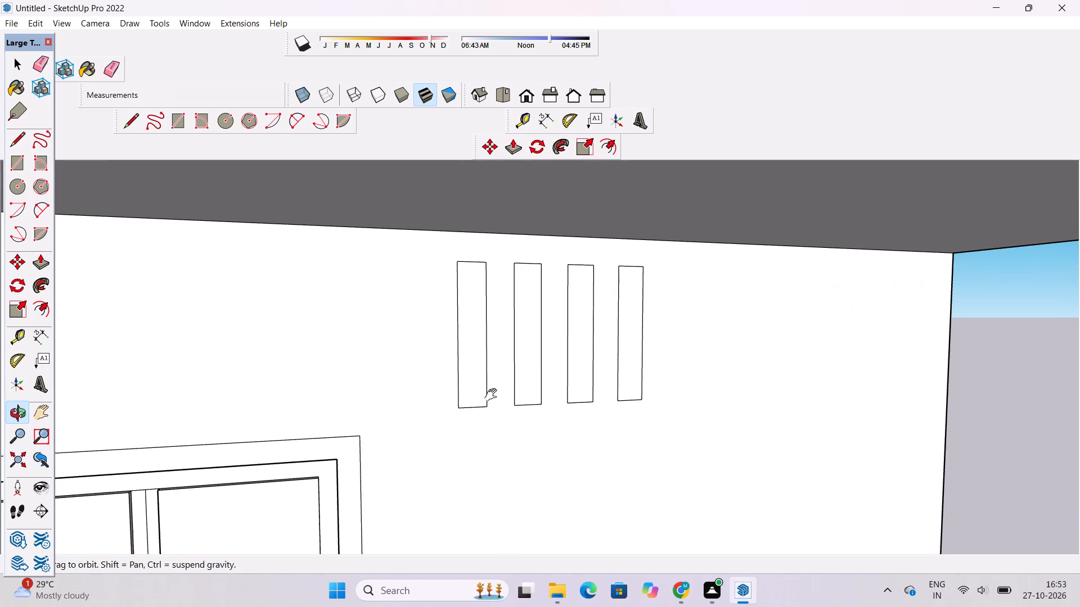
shift+drag(493, 395, 493, 395)
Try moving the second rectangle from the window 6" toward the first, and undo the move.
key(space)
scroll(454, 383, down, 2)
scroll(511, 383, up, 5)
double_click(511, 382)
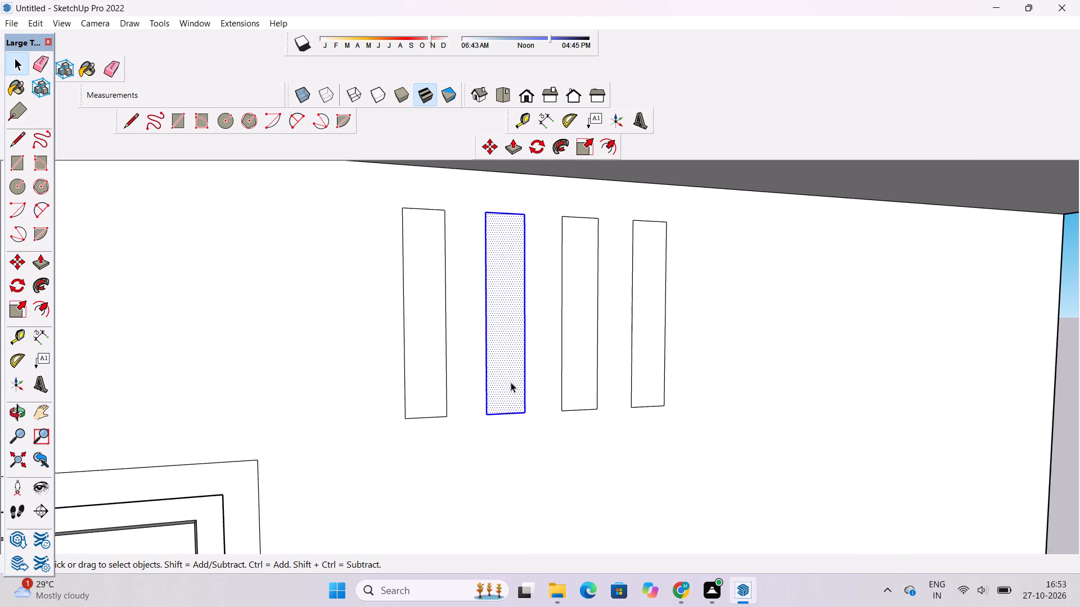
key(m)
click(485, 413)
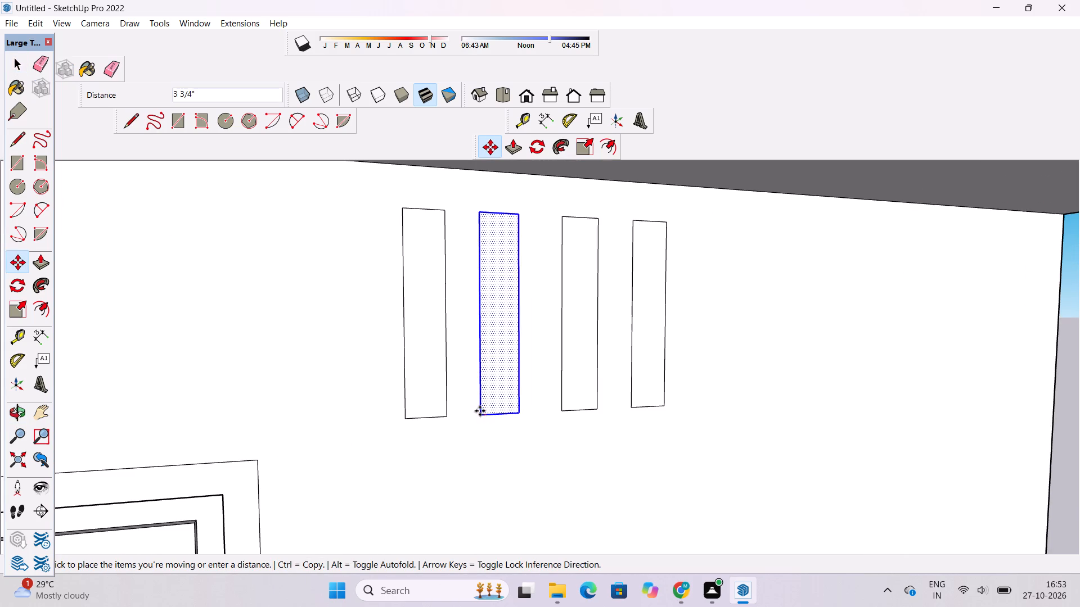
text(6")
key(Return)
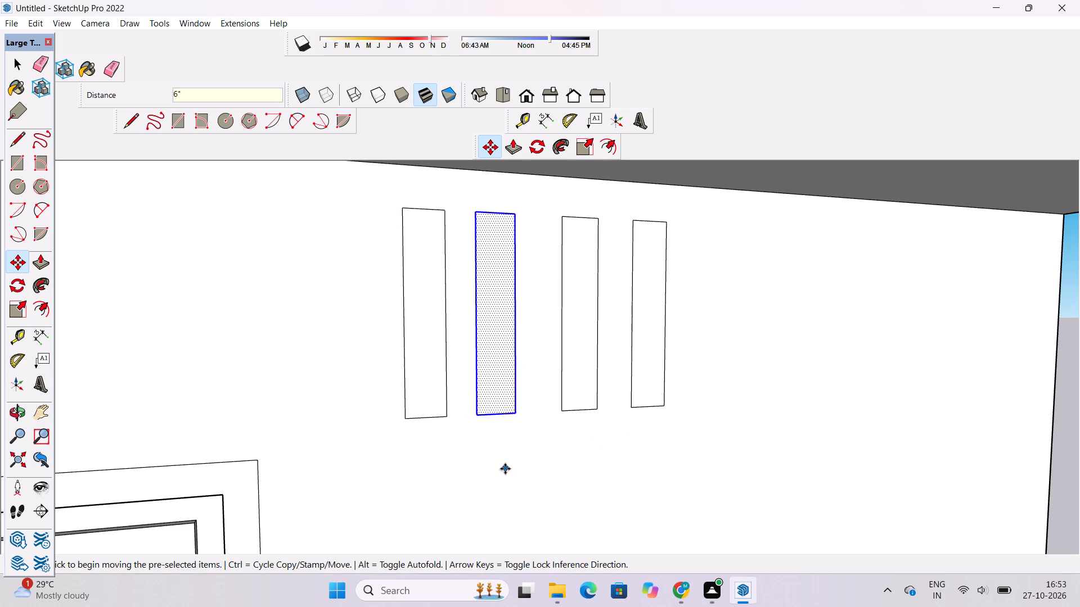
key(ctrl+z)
Move the second rectangle 11" toward the first rectangle along the red axis.
scroll(490, 412, up, 5)
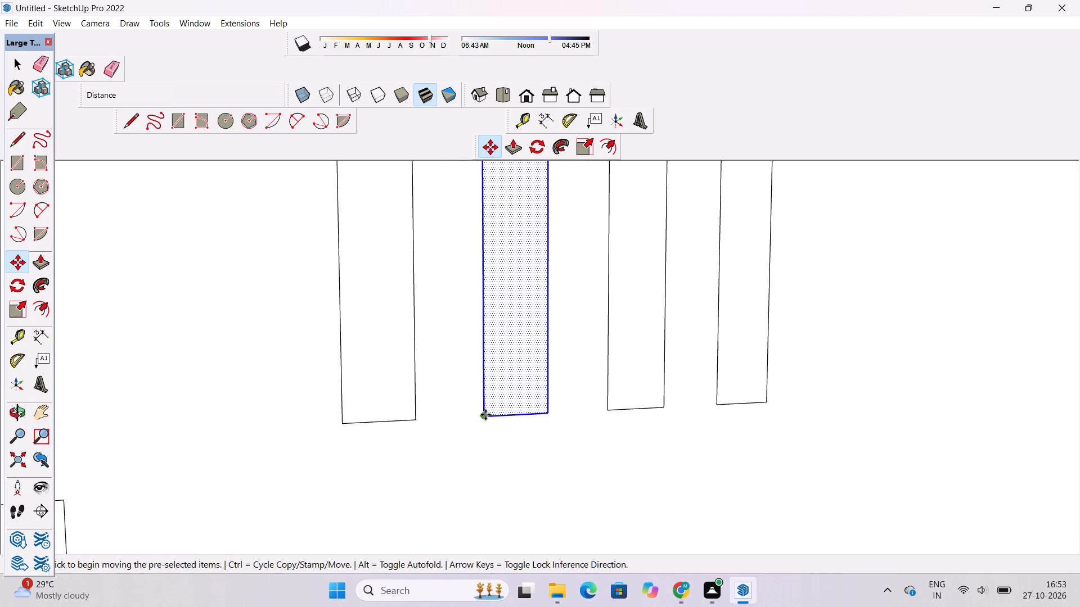
click(517, 416)
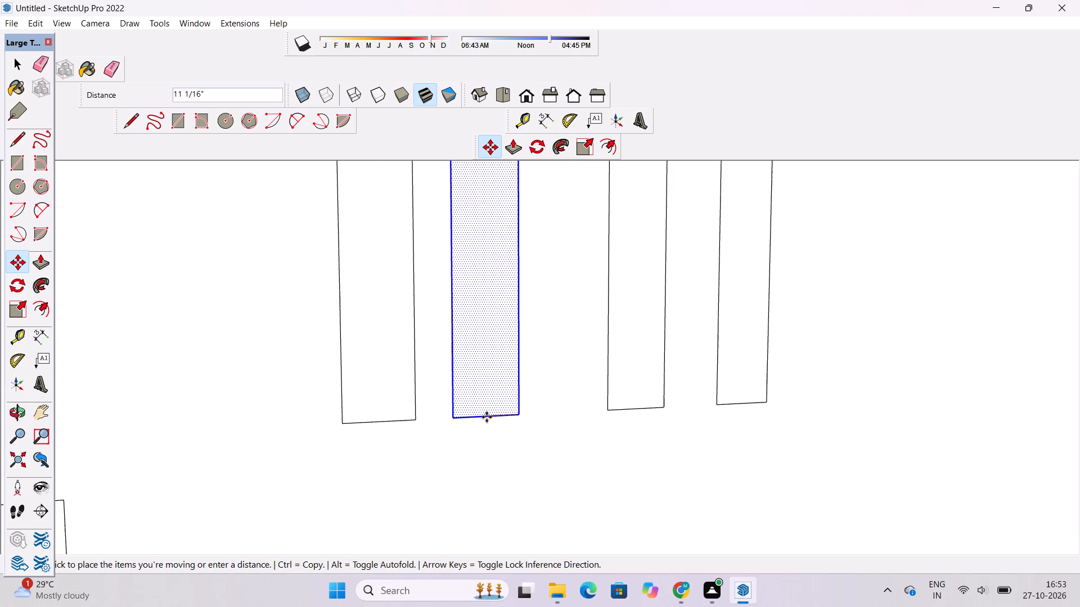
text(11")
key(Return)
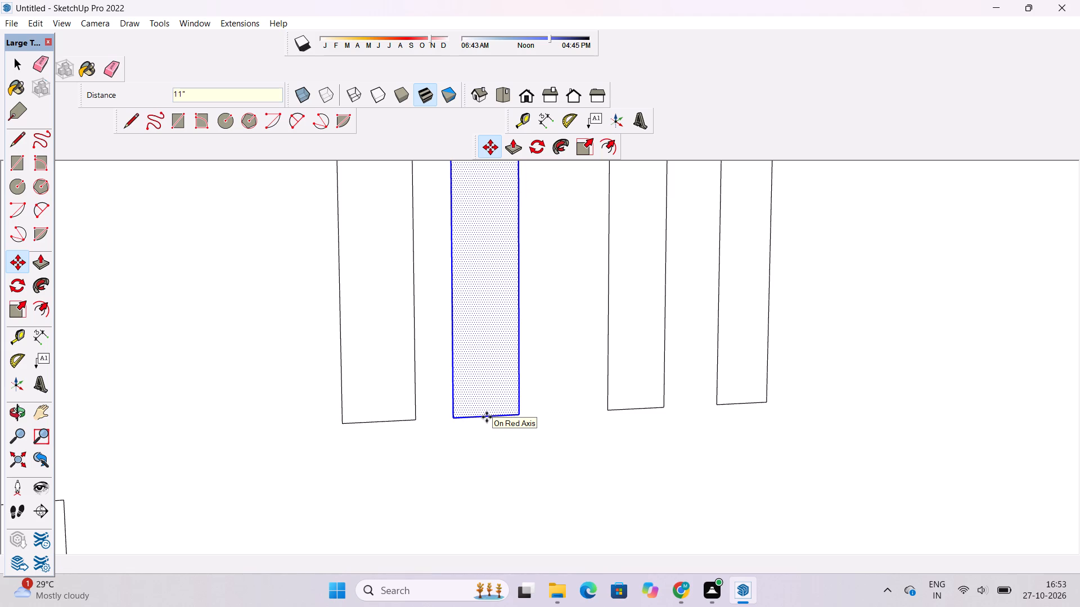
key(space)
Move the third rectangle 11" toward the second rectangle.
double_click(636, 382)
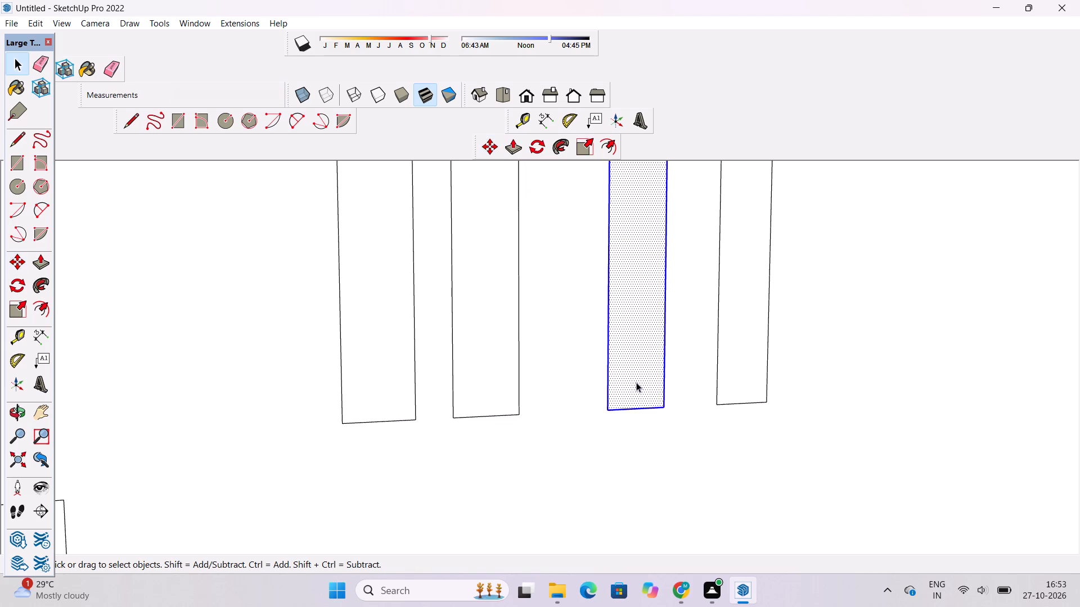
key(m)
click(636, 411)
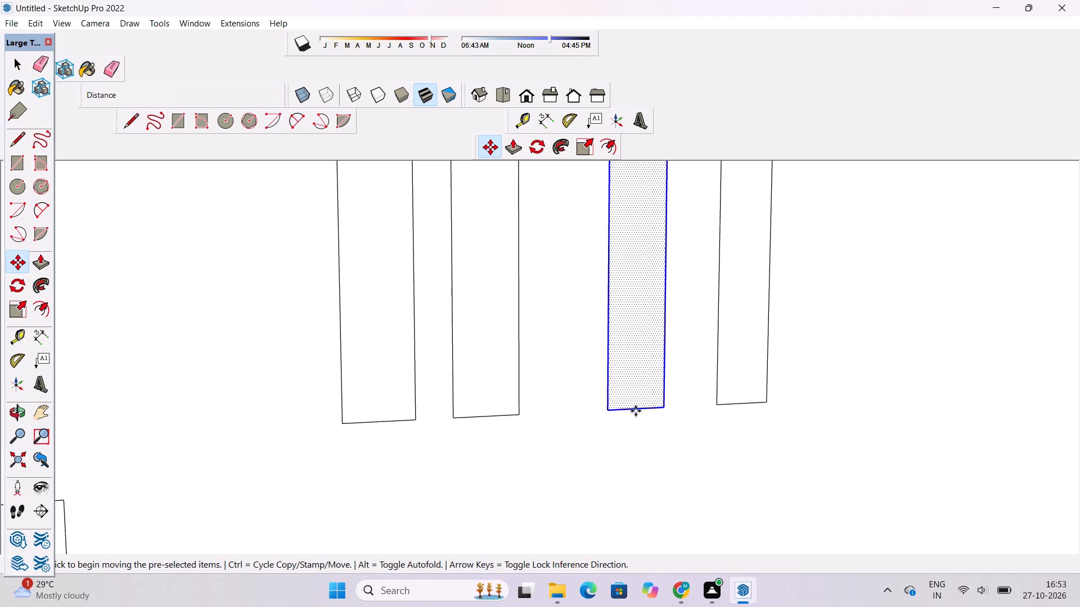
text(11")
key(Return)
key(space)
Measure the gaps between the first and second and between the second and third rectangles with the Line tool, without drawing lines.
scroll(507, 438, down, 10)
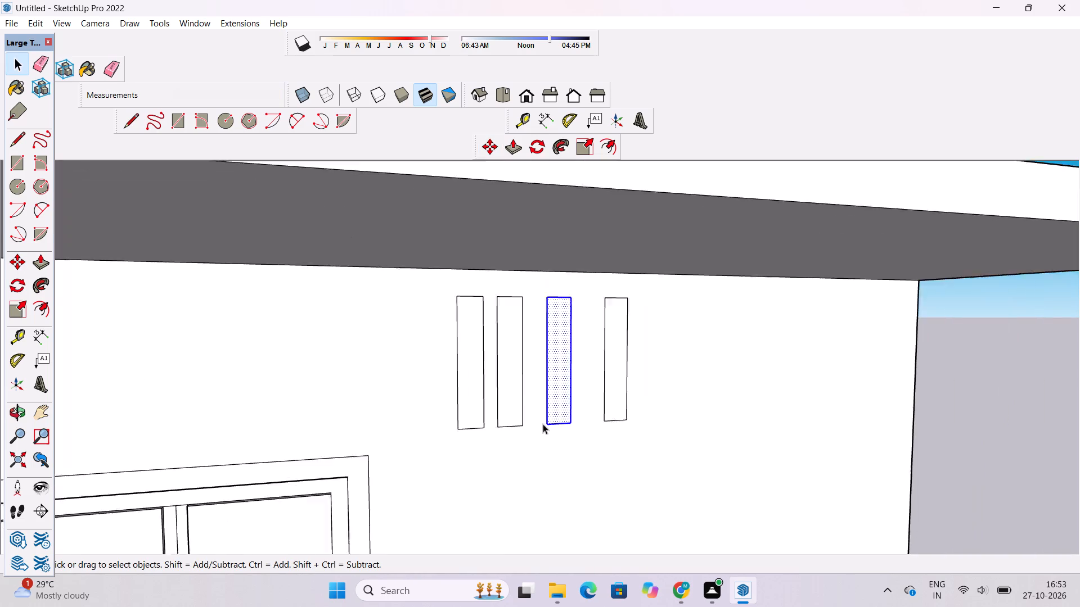
scroll(543, 424, down, 2)
scroll(573, 344, up, 6)
scroll(573, 333, down, 5)
scroll(551, 478, up, 5)
scroll(443, 440, up, 5)
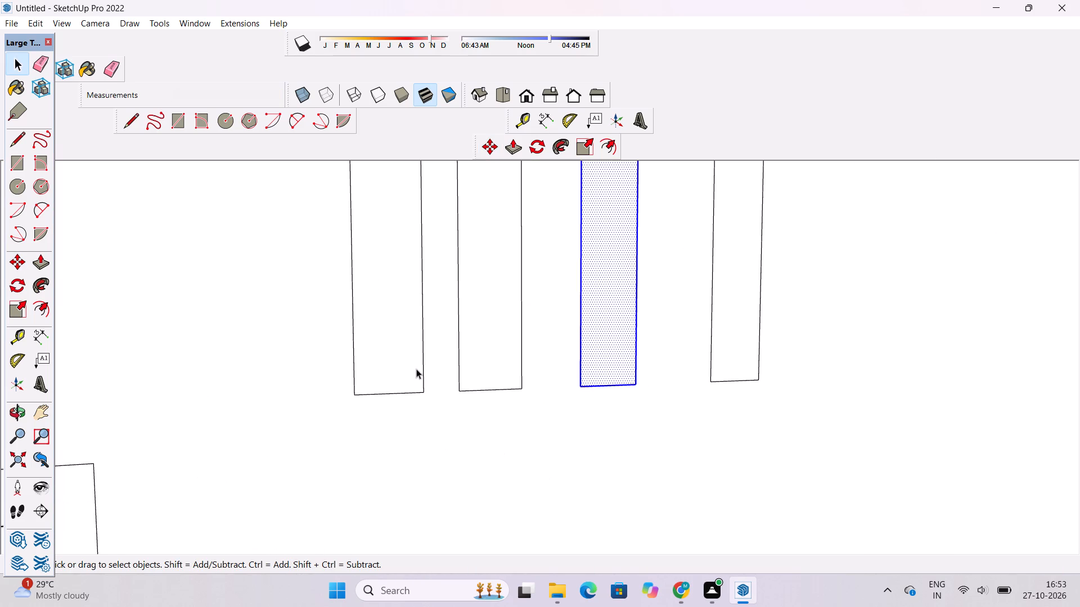
click(123, 124)
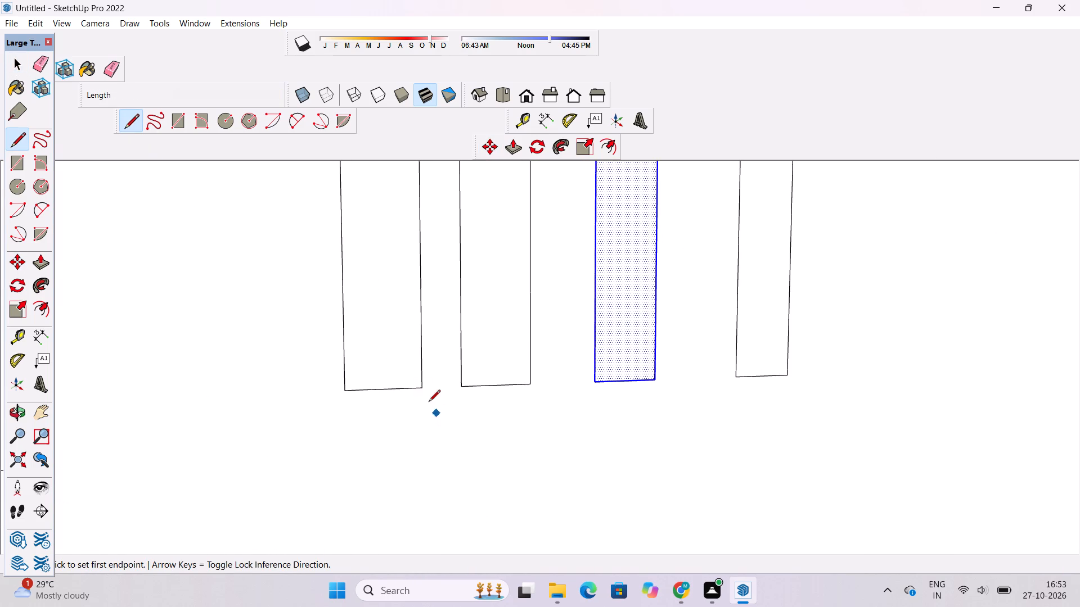
click(422, 389)
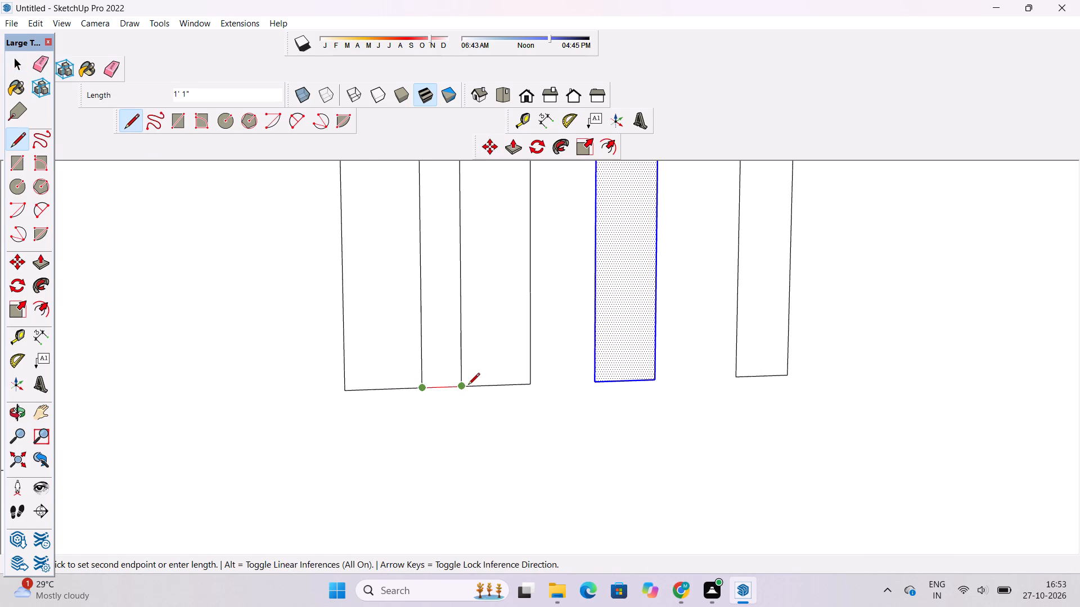
key(space)
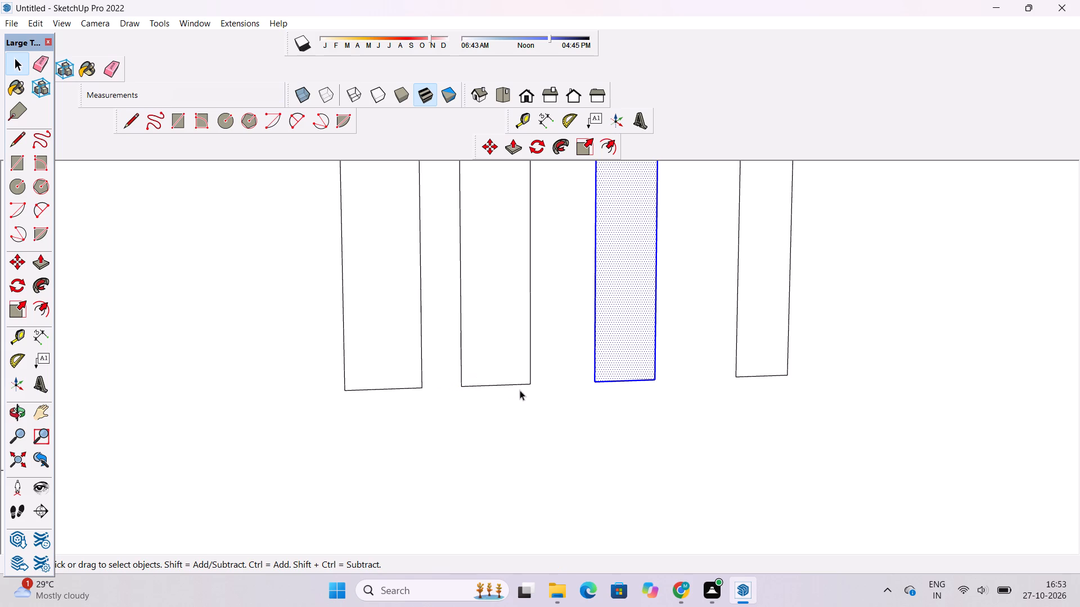
key(l)
click(531, 384)
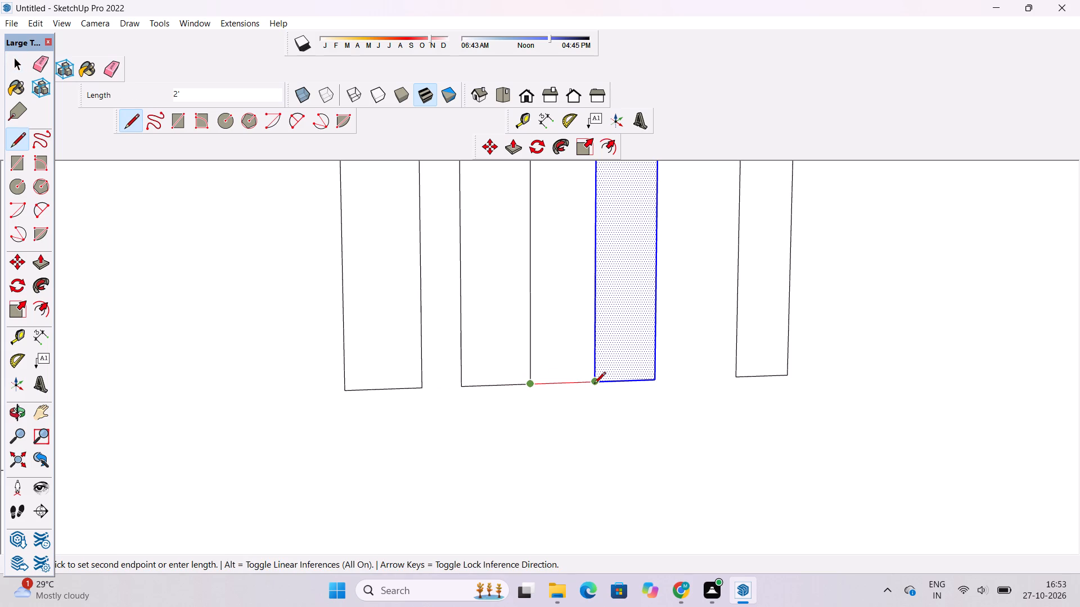
key(space)
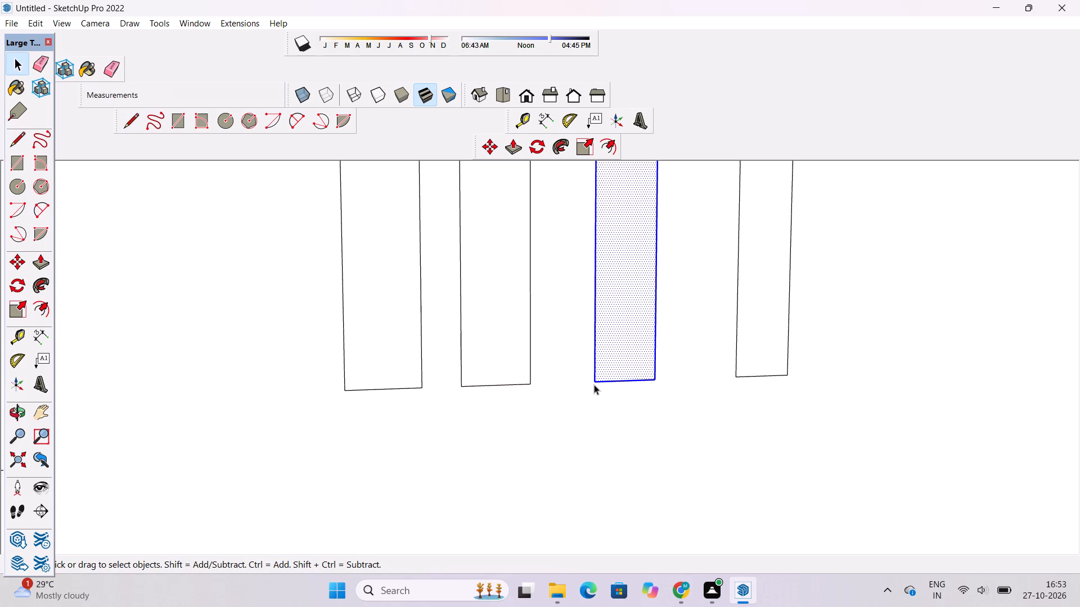
Move the third rectangle another 11" toward the second rectangle along the red axis.
key(m)
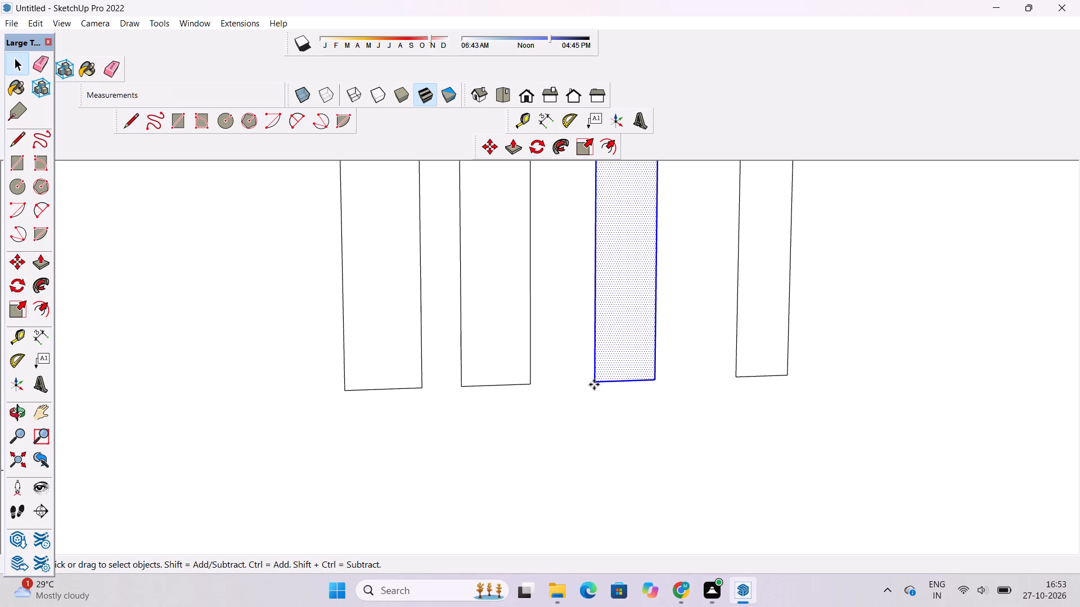
click(592, 382)
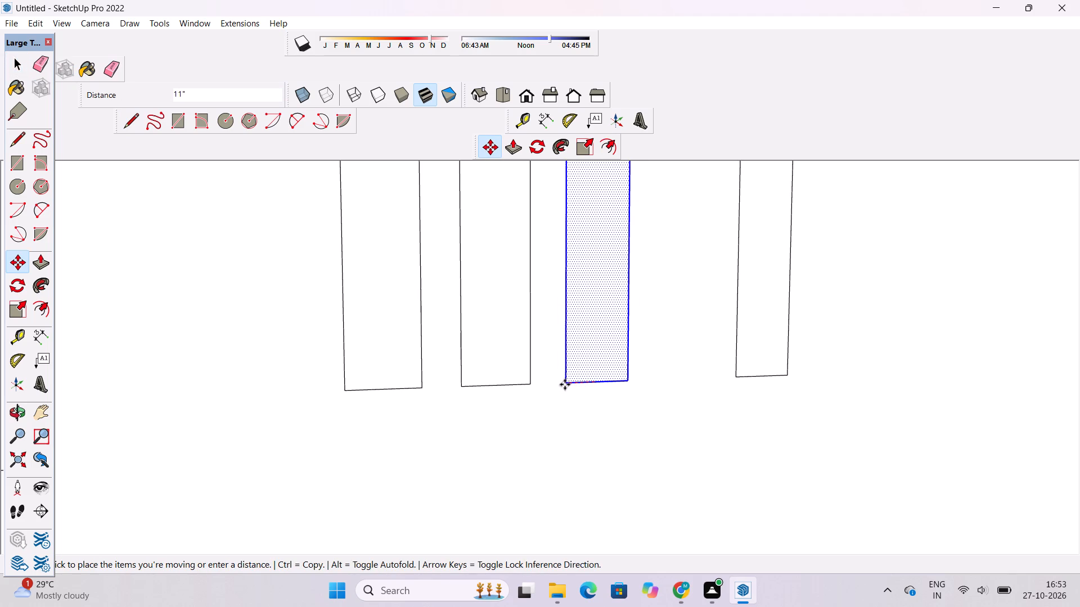
click(565, 384)
scroll(483, 438, down, 4)
key(space)
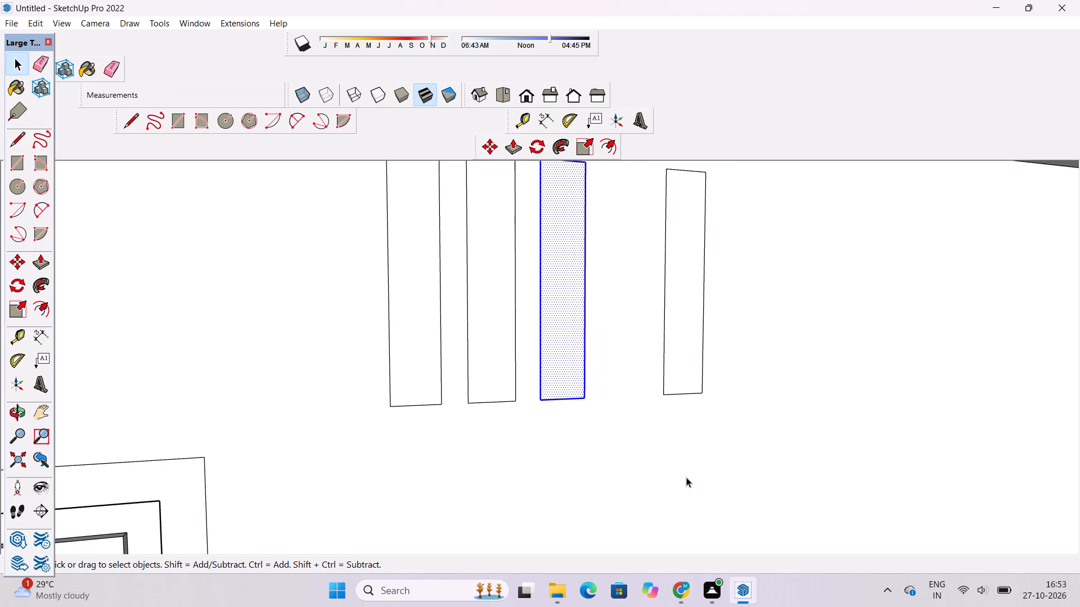
Move the fourth rectangle toward the third to narrow the gap between them.
click(686, 477)
click(682, 386)
double_click(682, 385)
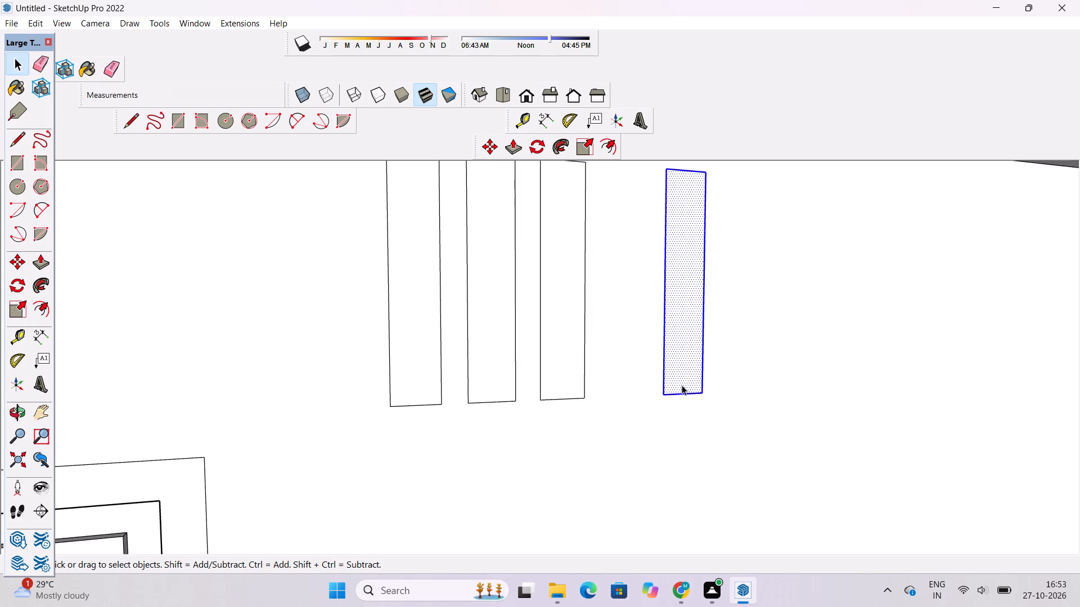
key(m)
click(664, 392)
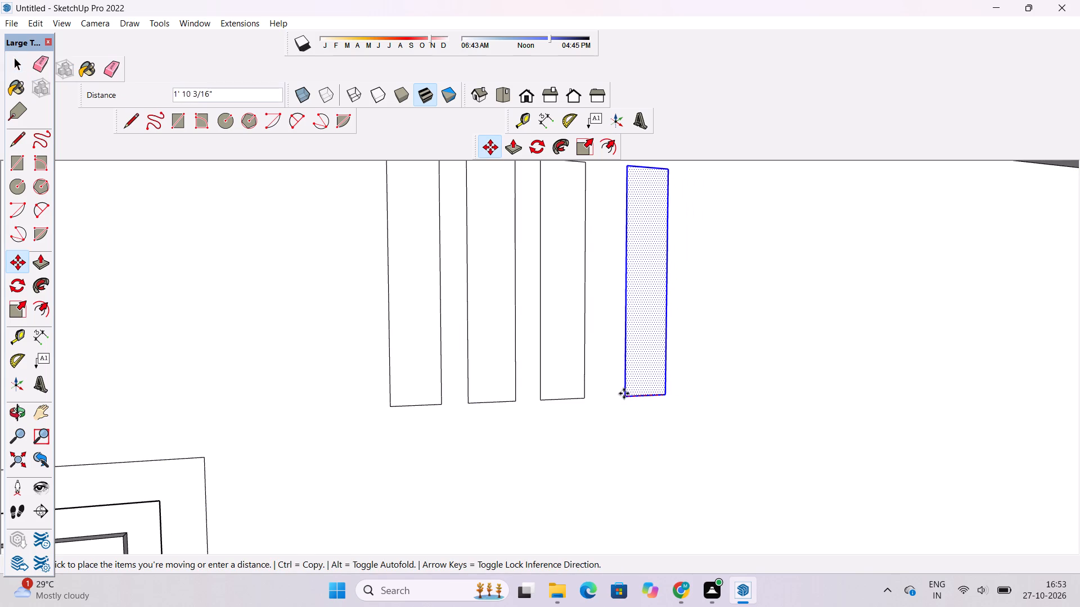
click(616, 393)
key(space)
scroll(426, 382, down, 9)
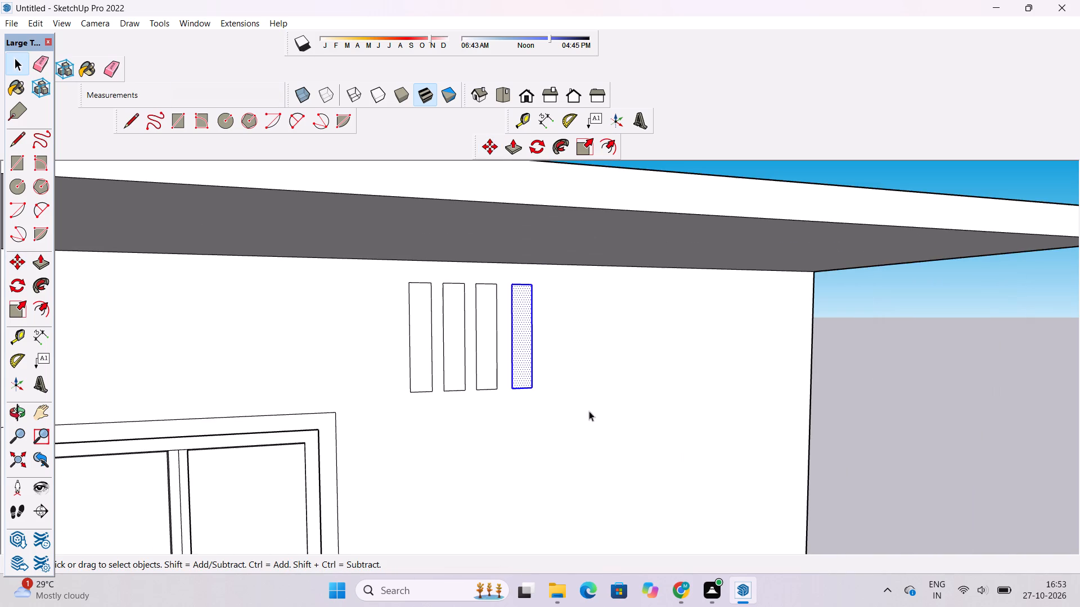
Clear the selection and examine the row of four upright rectangles together with the window wall and slabs.
click(883, 378)
scroll(578, 417, up, 2)
key(o)
drag(645, 428, 625, 424)
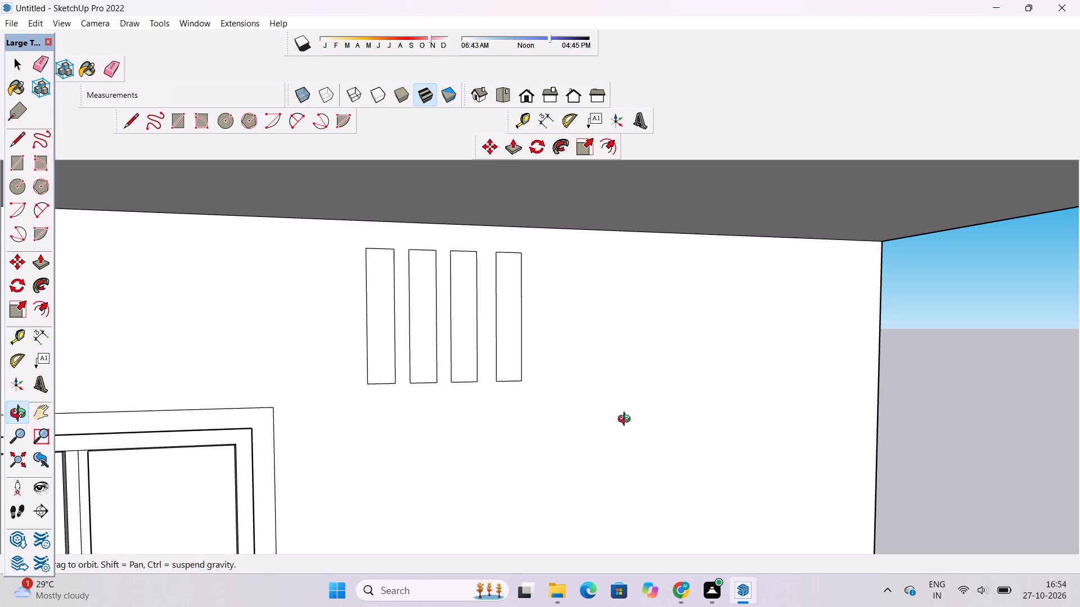
shift+drag(568, 433, 616, 432)
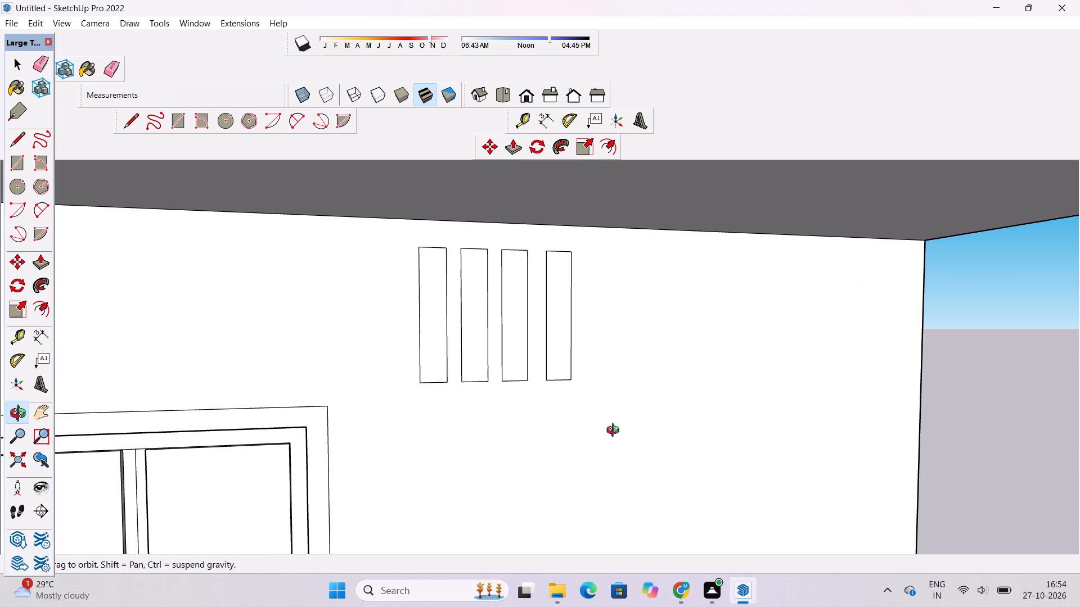
shift+drag(614, 437, 623, 430)
drag(623, 430, 623, 436)
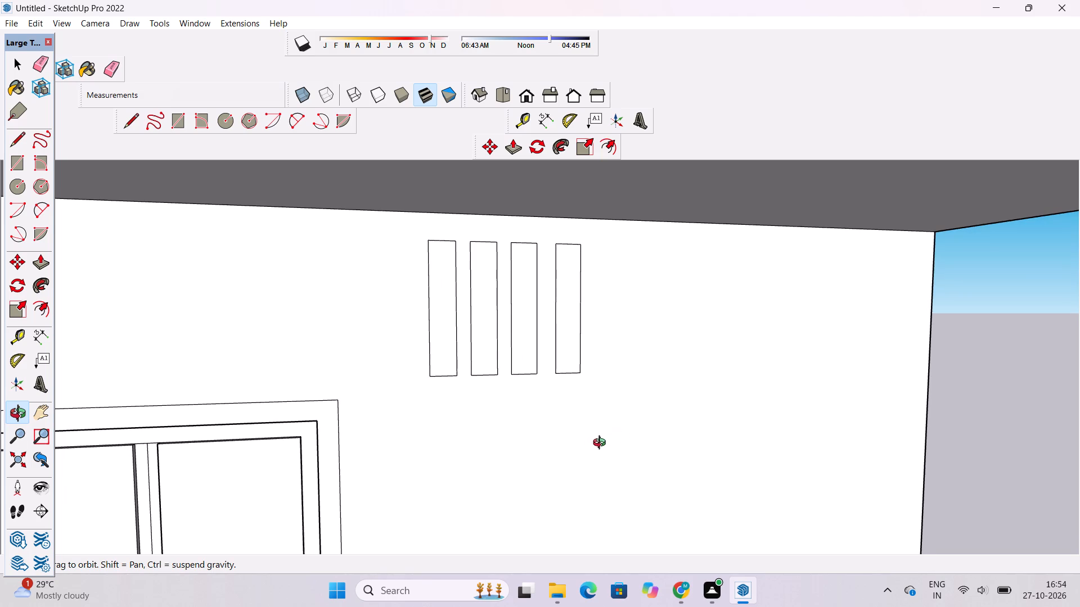
scroll(592, 449, down, 1)
shift+drag(589, 452, 587, 439)
click(587, 431)
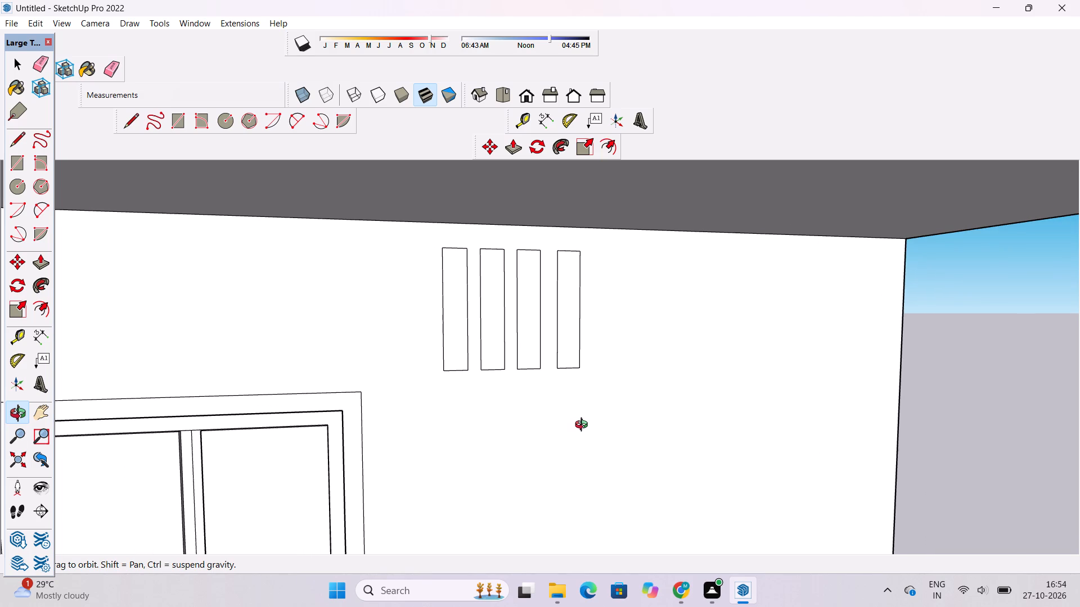
shift+drag(618, 519, 579, 374)
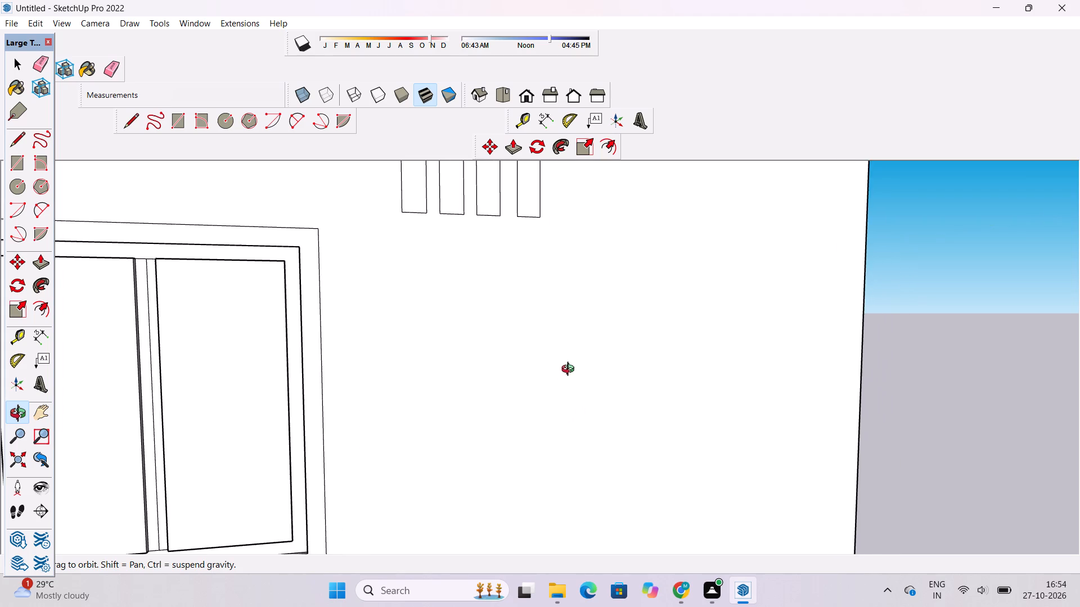
scroll(570, 372, down, 5)
drag(566, 418, 537, 423)
scroll(534, 421, down, 5)
shift+drag(520, 479, 524, 442)
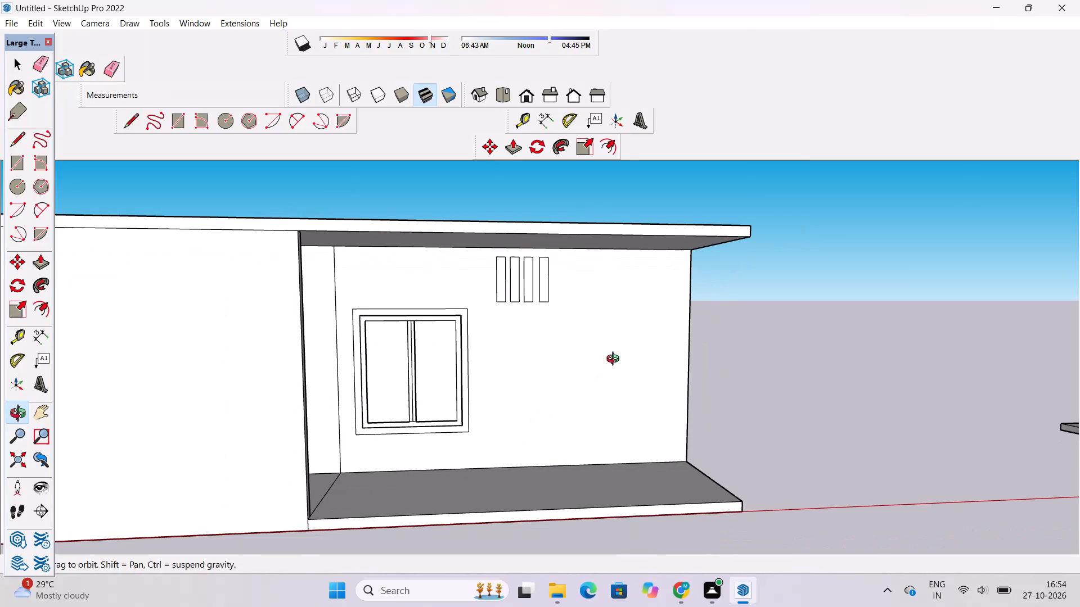
shift+drag(615, 374, 556, 375)
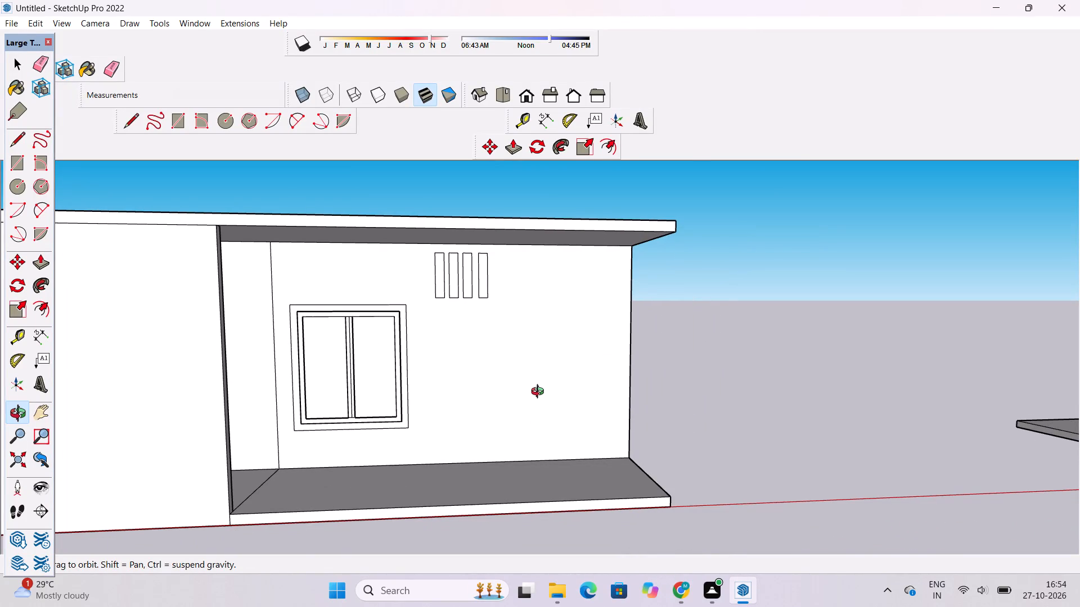
shift+drag(539, 418, 538, 396)
drag(515, 394, 524, 408)
drag(524, 408, 510, 411)
shift+drag(499, 412, 520, 415)
shift+click(545, 409)
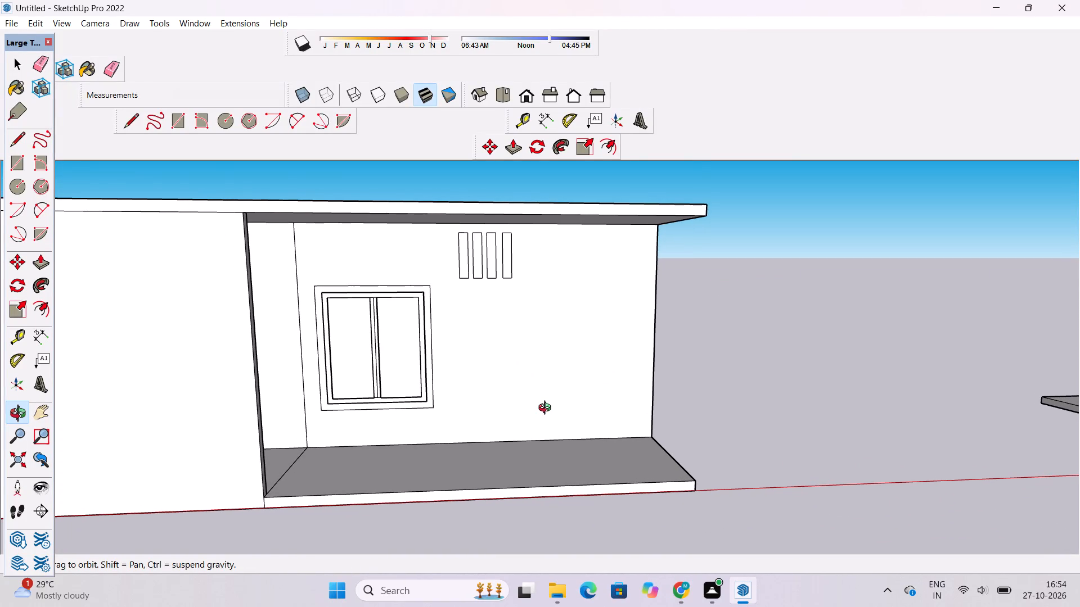
Place a vertical guide on the window wall, 18' in from its outer vertical edge.
key(t)
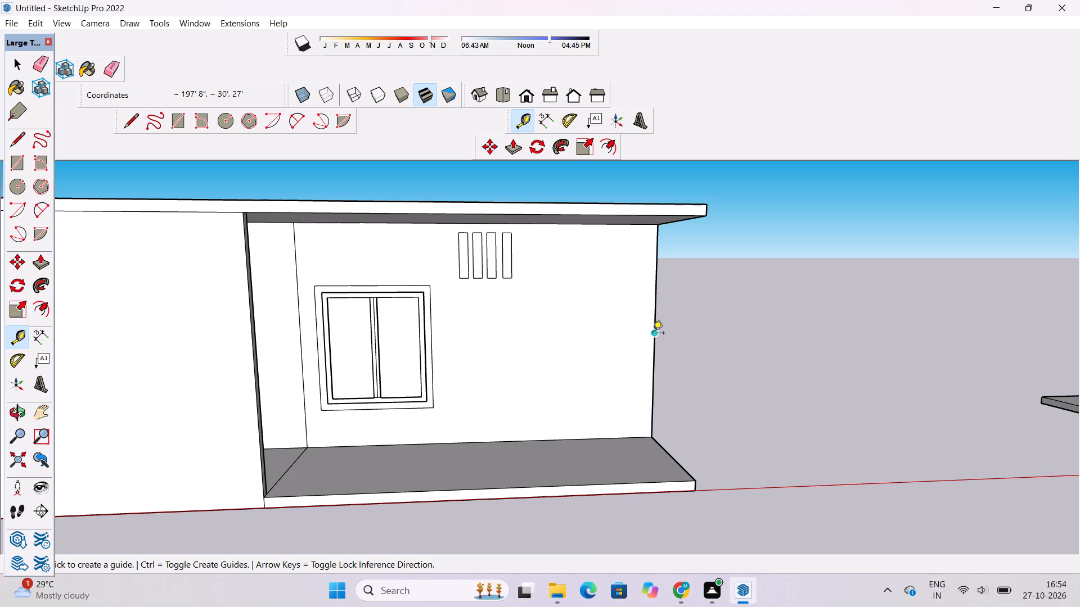
click(654, 334)
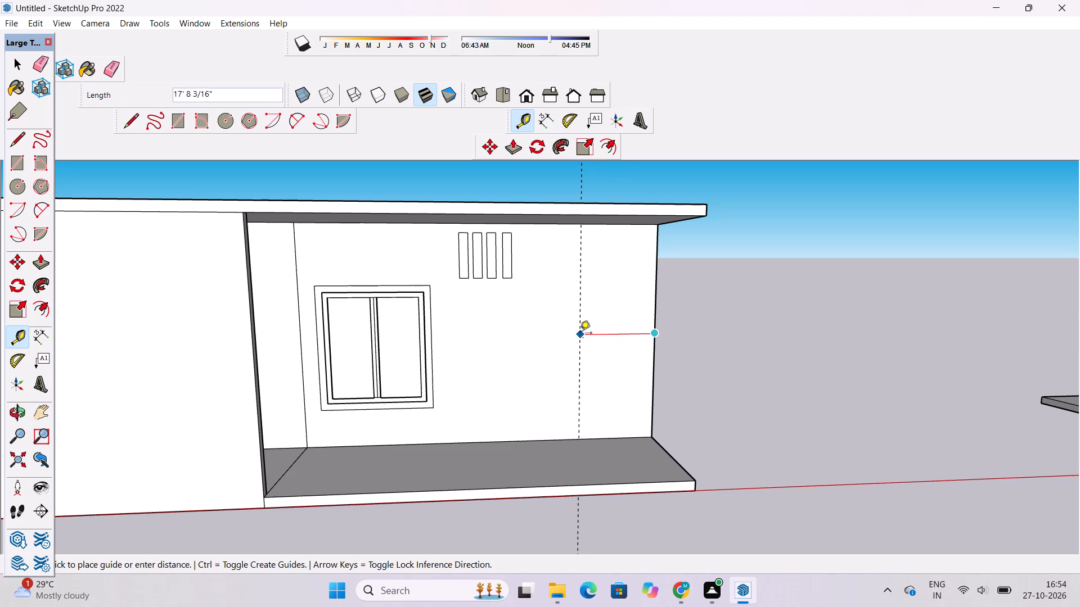
text(18')
key(Return)
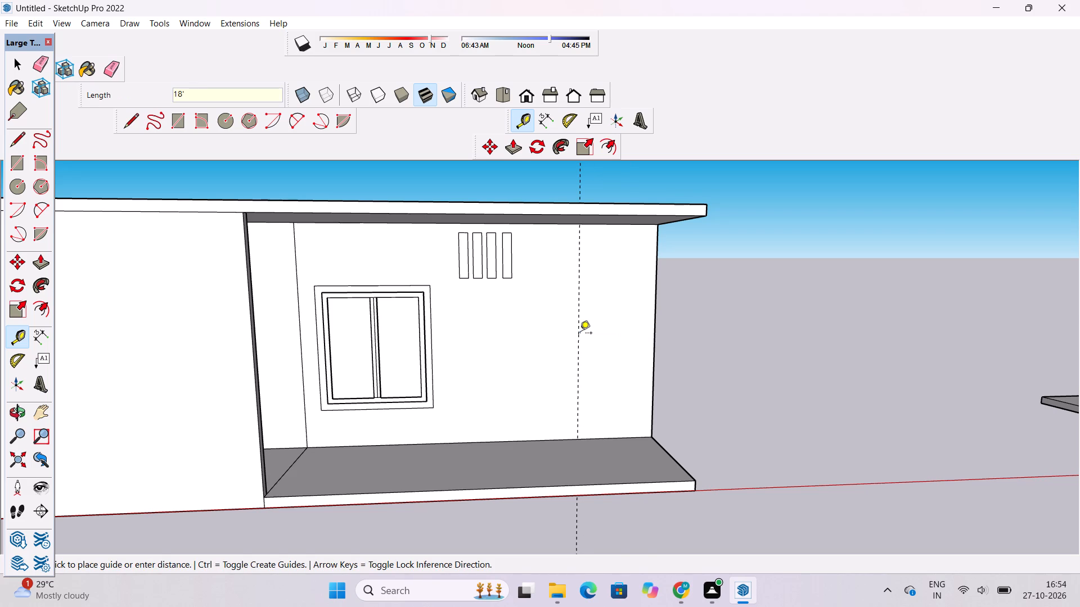
Draw a vertical line along the guide on the window wall, from the roof slab's underside down to the floor slab.
key(l)
scroll(570, 247, up, 5)
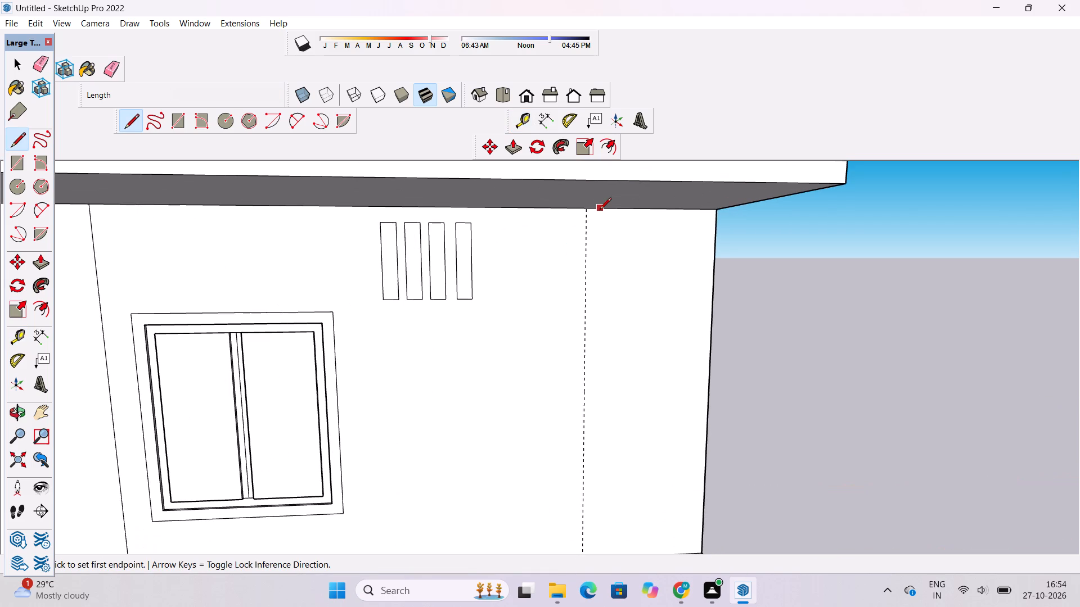
click(586, 209)
scroll(586, 209, down, 5)
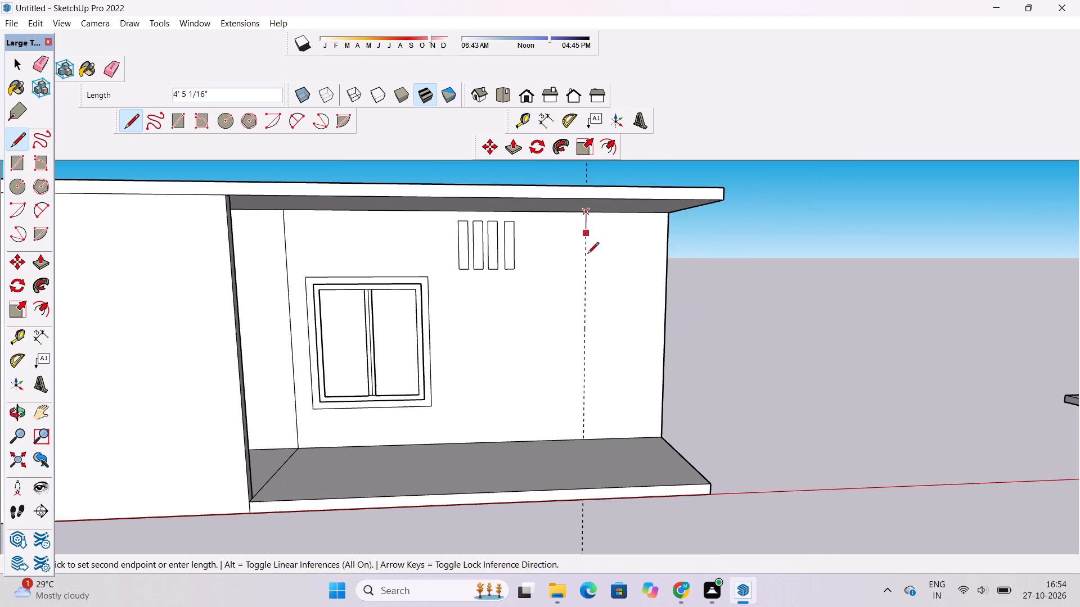
click(585, 440)
scroll(569, 423, down, 8)
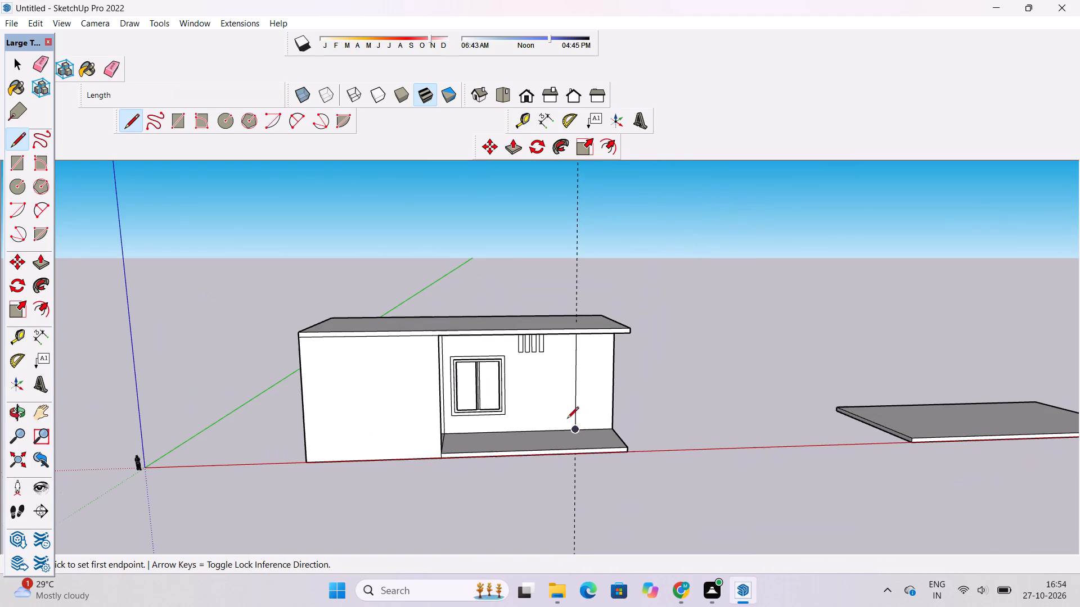
Erase the vertical guide on the window wall.
key(e)
drag(611, 482, 571, 500)
Examine the building from above and the front, especially where the projecting front wall meets the roof slab.
key(o)
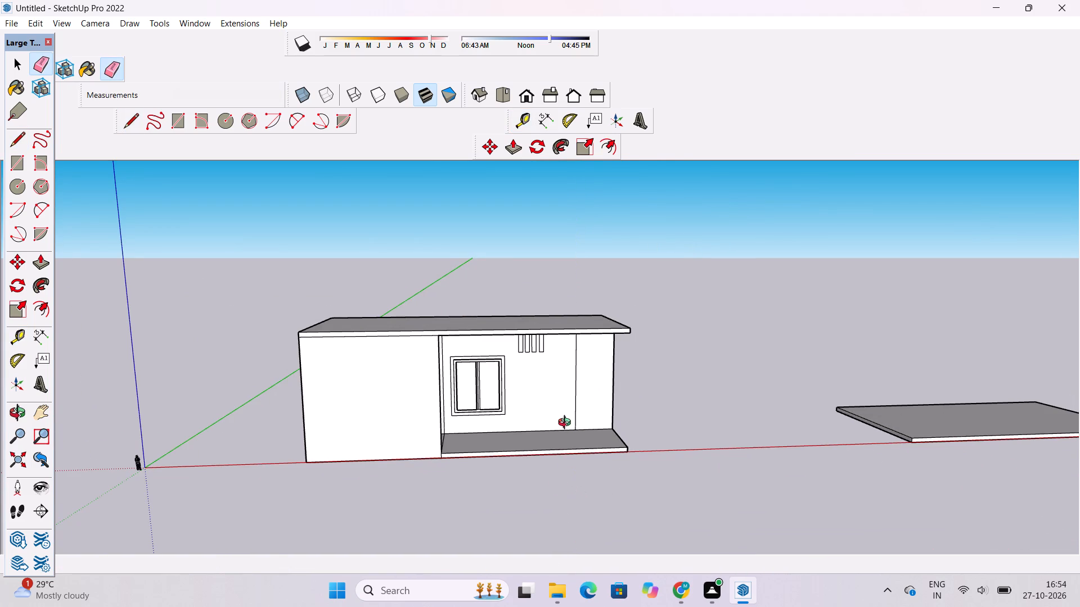
scroll(567, 424, up, 4)
shift+drag(566, 420, 551, 396)
drag(539, 371, 508, 468)
scroll(513, 424, down, 2)
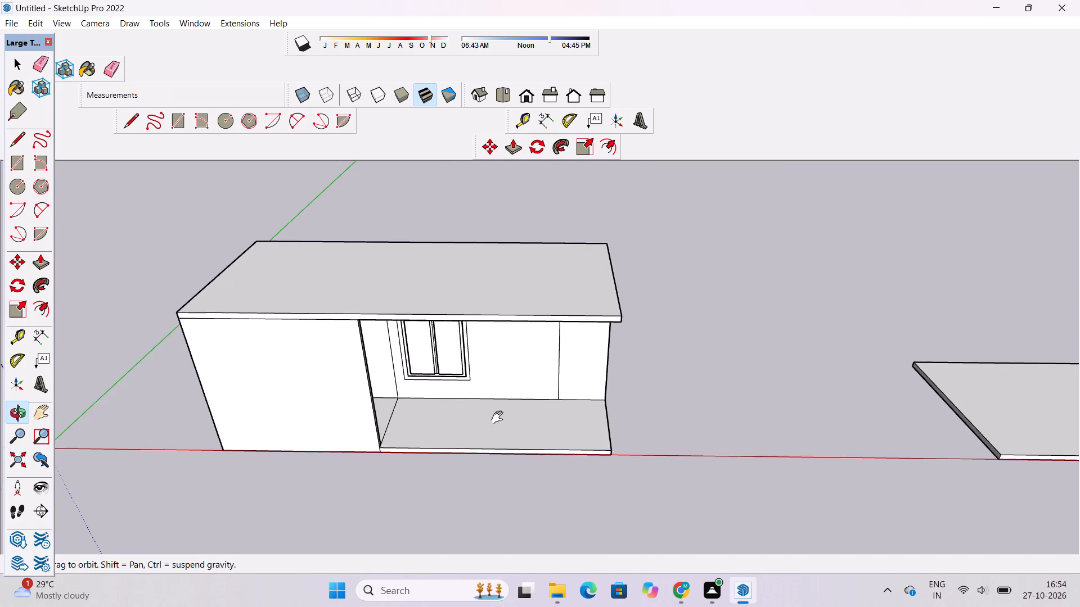
shift+drag(500, 417, 569, 445)
scroll(548, 434, down, 4)
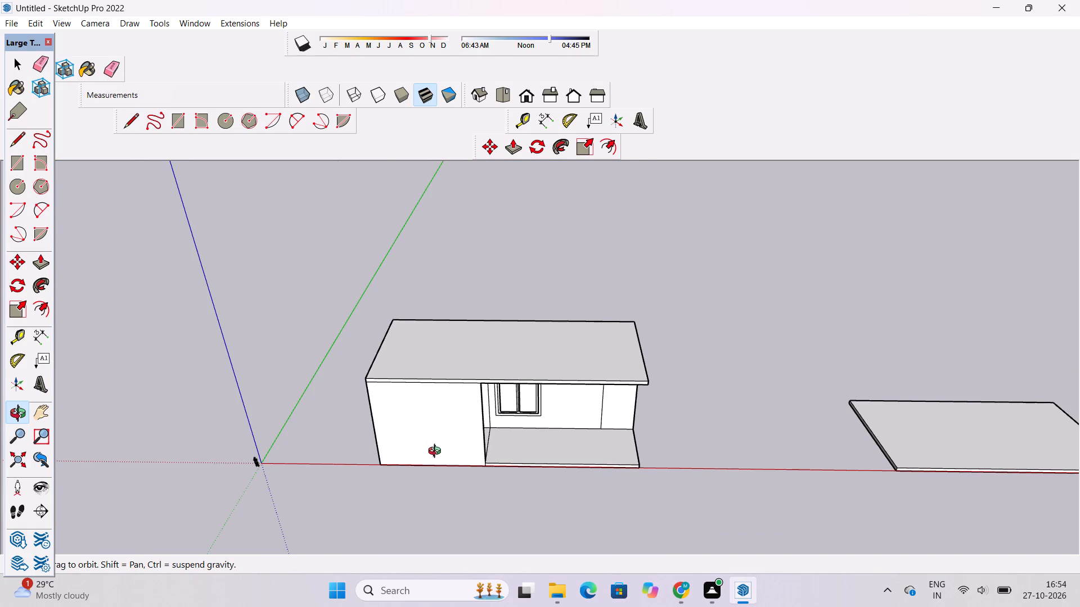
shift+drag(435, 450, 419, 411)
drag(412, 413, 457, 330)
scroll(433, 366, up, 4)
shift+drag(434, 371, 427, 357)
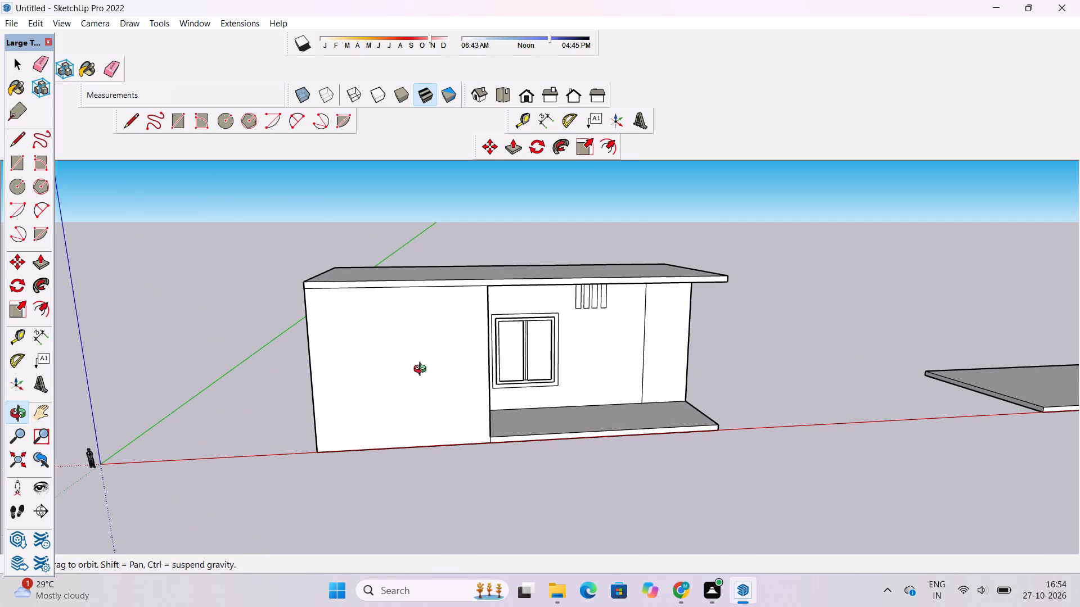
shift+click(422, 370)
drag(420, 376, 417, 392)
scroll(453, 302, up, 3)
shift+drag(535, 288, 465, 301)
scroll(465, 298, down, 6)
drag(465, 307, 456, 419)
drag(456, 419, 455, 421)
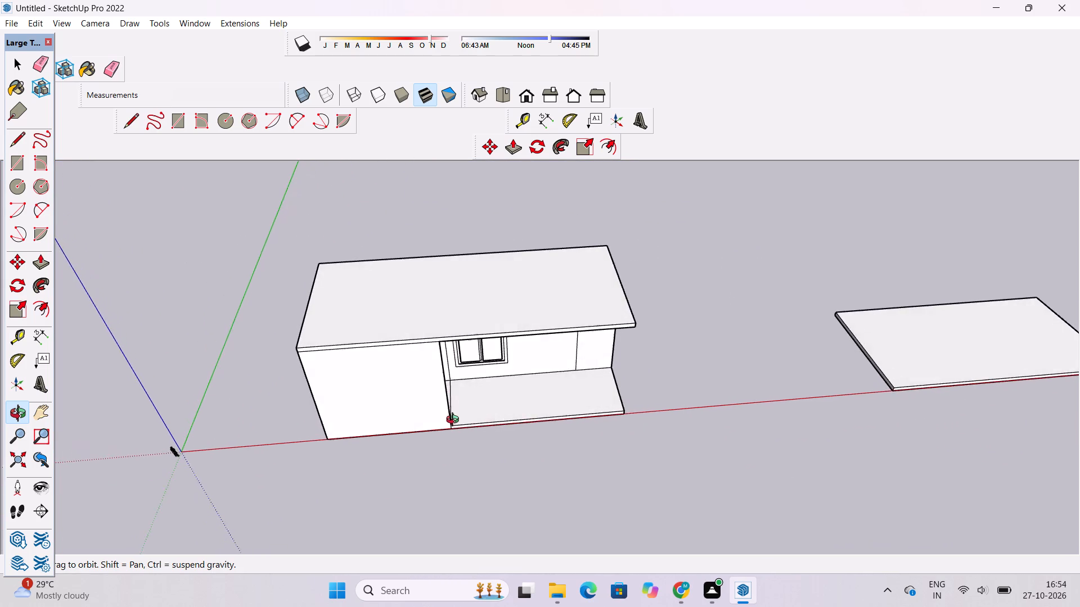
drag(455, 421, 427, 436)
scroll(460, 334, up, 4)
shift+drag(460, 334, 463, 357)
scroll(429, 375, up, 8)
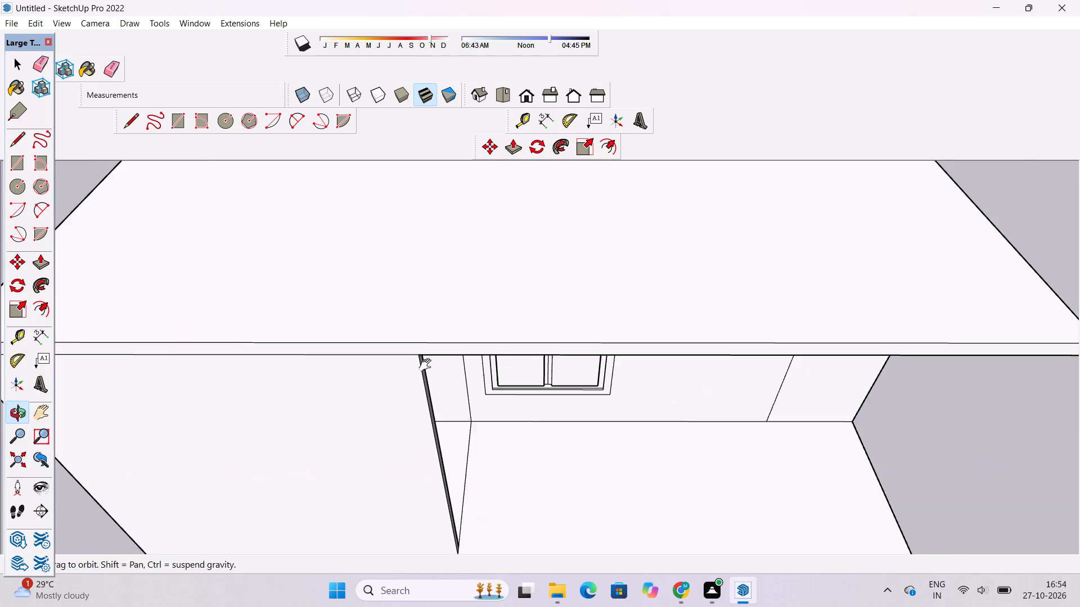
shift+drag(429, 364, 435, 406)
drag(434, 419, 449, 283)
shift+drag(451, 290, 449, 372)
drag(469, 374, 391, 373)
drag(371, 325, 384, 351)
click(384, 351)
Draw a short line across the roof slab's front edge, upward from the corner of the projecting front wall.
key(l)
scroll(367, 347, up, 5)
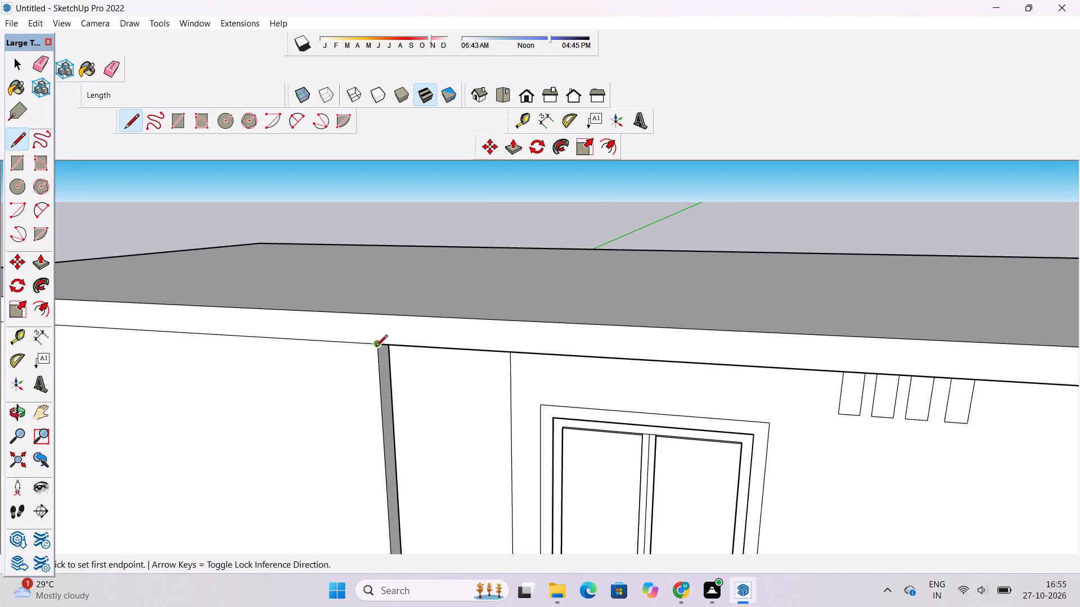
click(376, 347)
click(377, 315)
scroll(372, 308, down, 11)
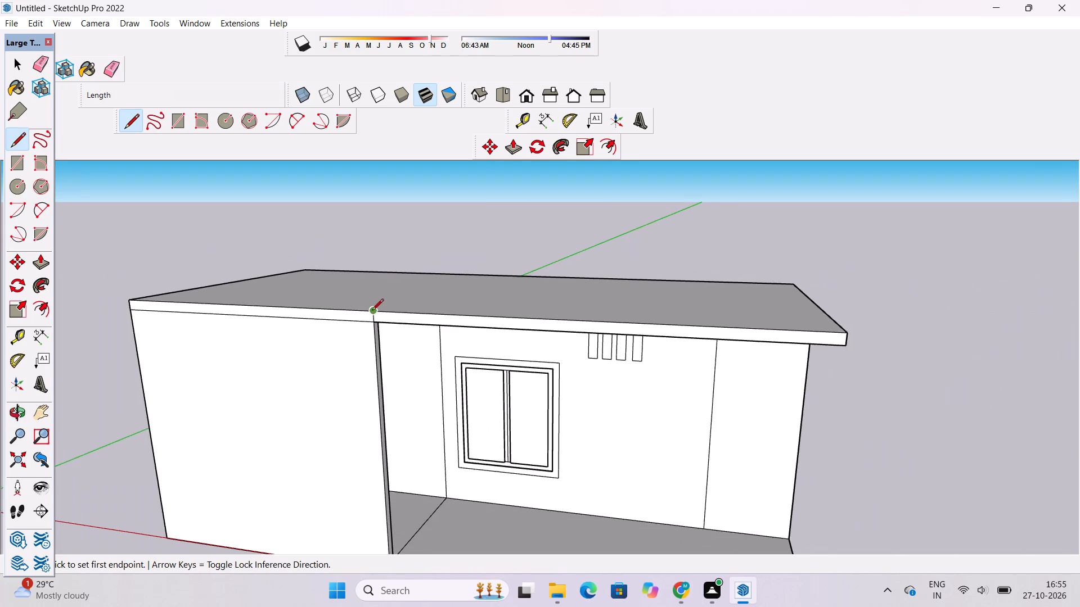
Place a guide across the roof slab, parallel to its end edge on the origin side, through the top of the short front-edge line.
key(o)
drag(384, 288, 424, 387)
scroll(421, 400, up, 3)
shift+drag(421, 398, 419, 376)
scroll(418, 366, down, 4)
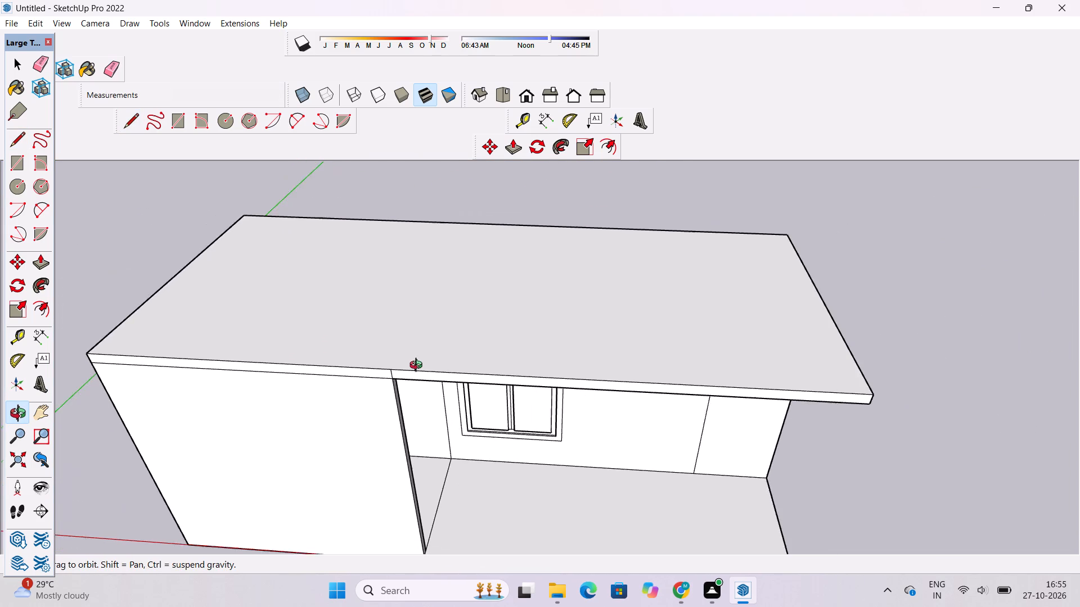
drag(418, 365, 429, 376)
scroll(350, 378, down, 4)
key(t)
scroll(215, 309, down, 3)
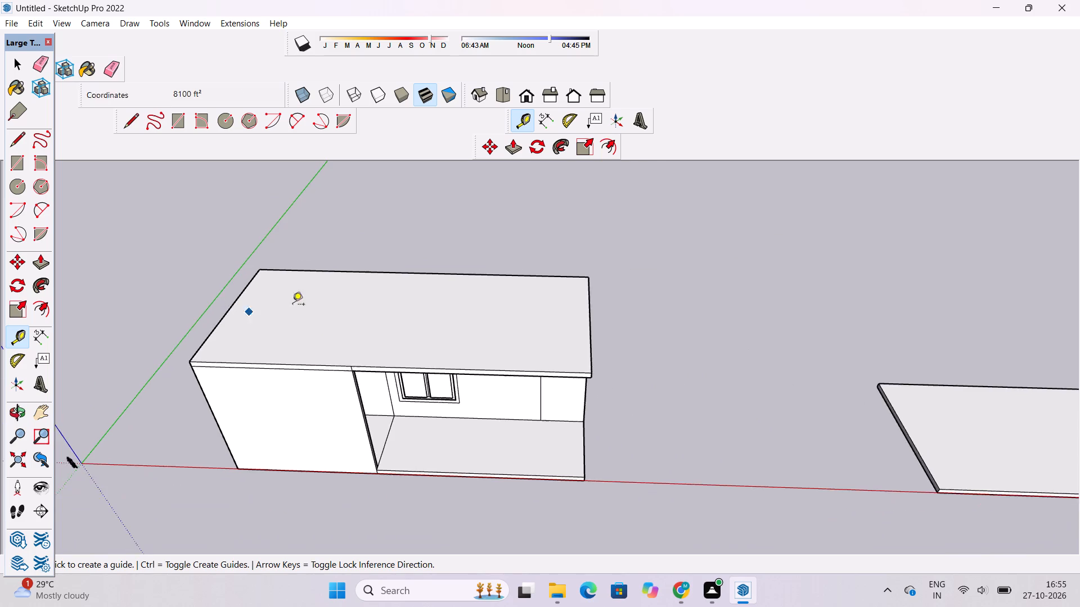
scroll(306, 303, up, 5)
click(180, 317)
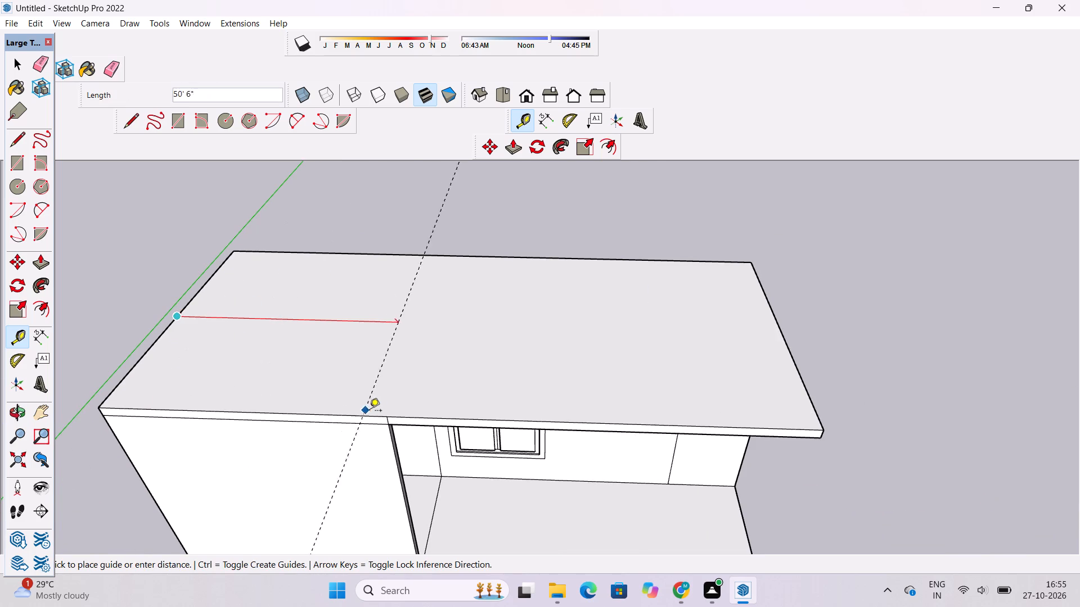
click(388, 415)
scroll(339, 411, down, 5)
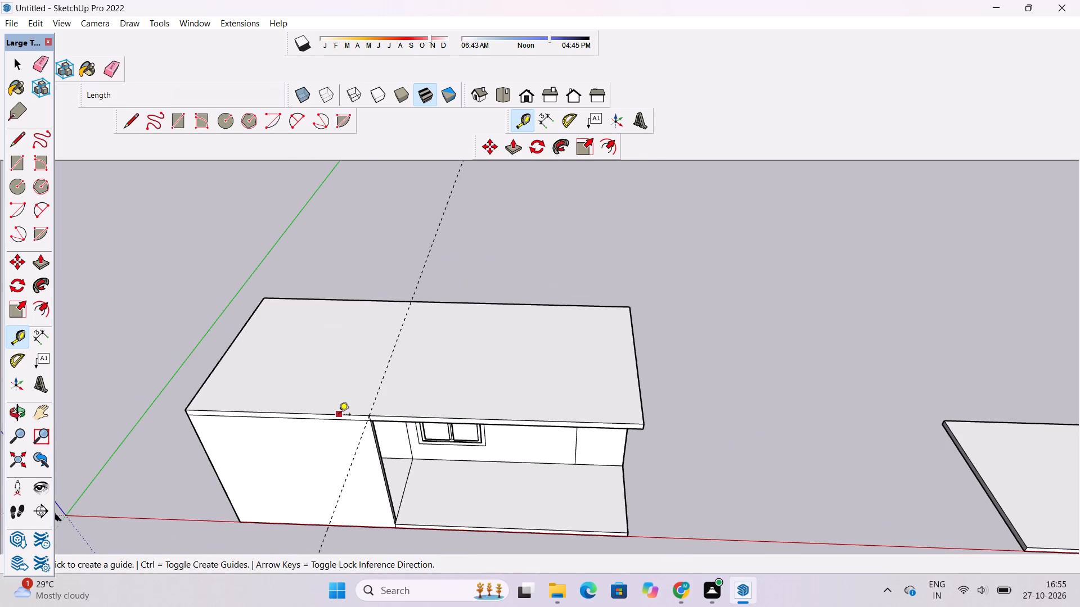
Draw a line along the guide across the roof slab's top, from the front edge to the rear edge.
key(l)
scroll(361, 409, up, 4)
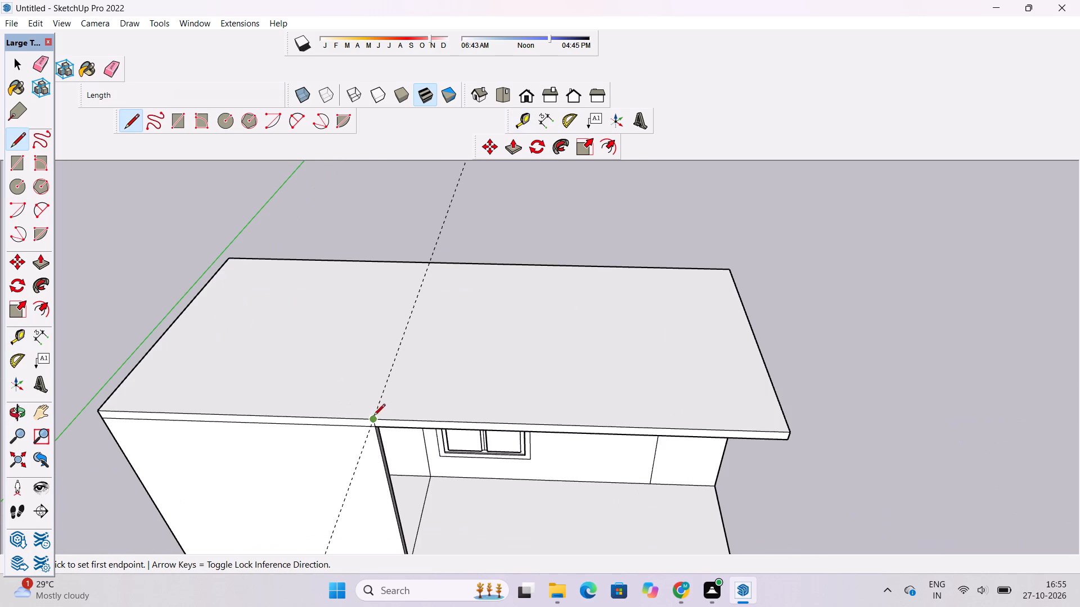
click(371, 421)
scroll(358, 429, down, 5)
scroll(403, 319, up, 4)
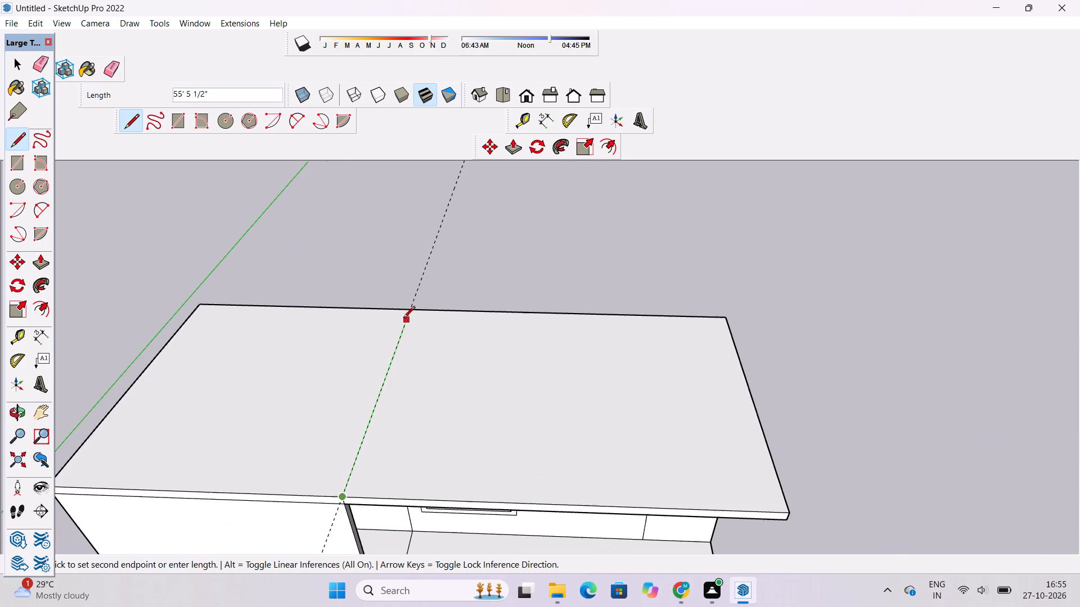
click(409, 310)
scroll(343, 333, down, 10)
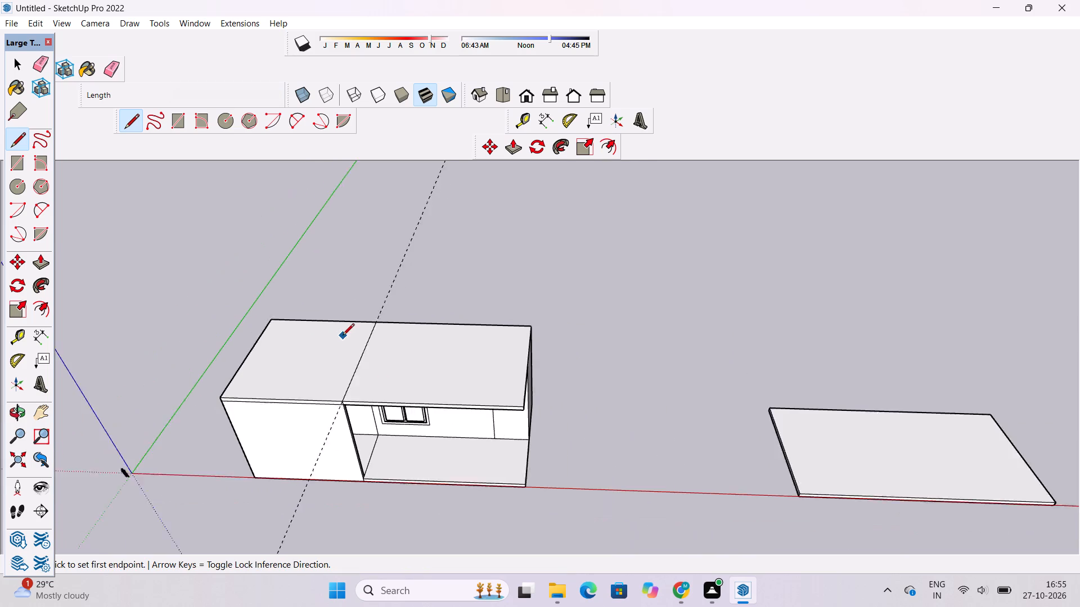
Examine the divided roof slab and the recessed front of the building from several angles.
key(o)
drag(370, 419, 432, 307)
shift+drag(454, 376, 393, 327)
drag(395, 316, 379, 334)
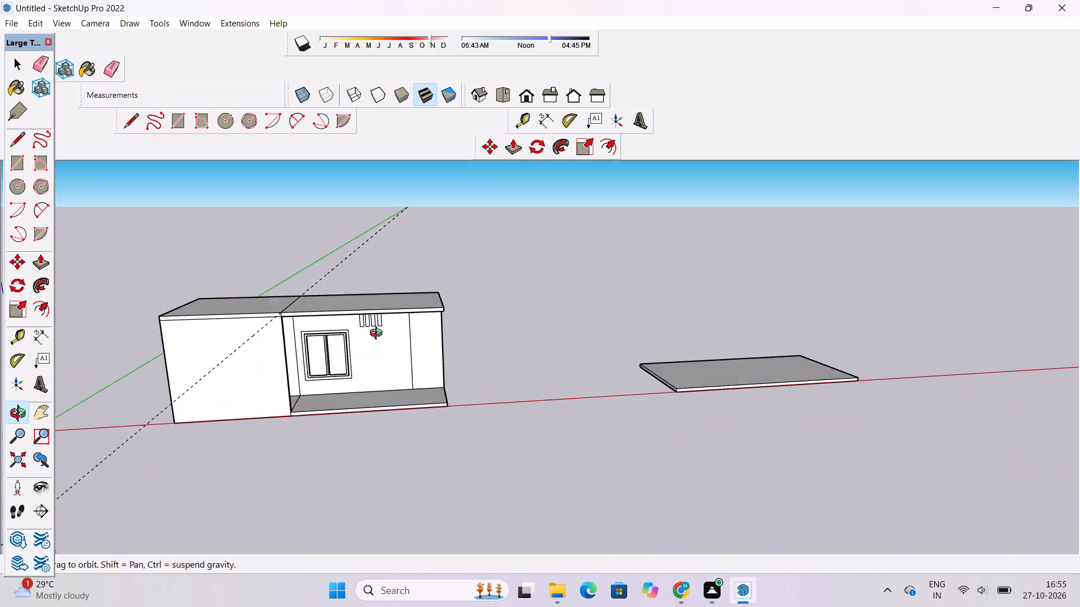
drag(379, 334, 154, 501)
drag(318, 392, 612, 373)
scroll(434, 343, down, 4)
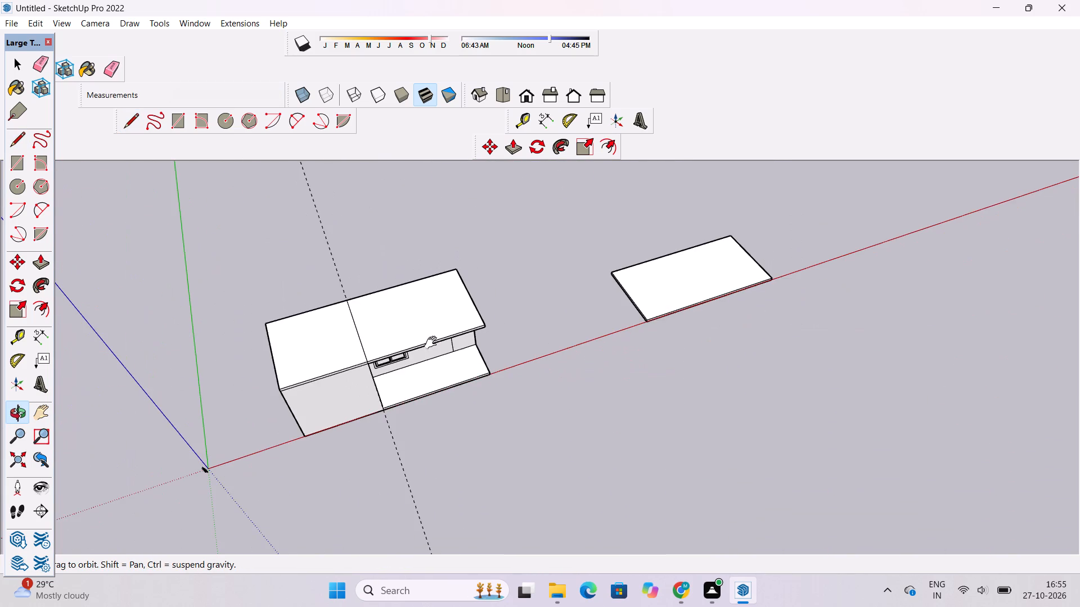
drag(478, 359, 405, 372)
scroll(397, 311, up, 5)
shift+drag(413, 319, 402, 343)
drag(469, 348, 449, 345)
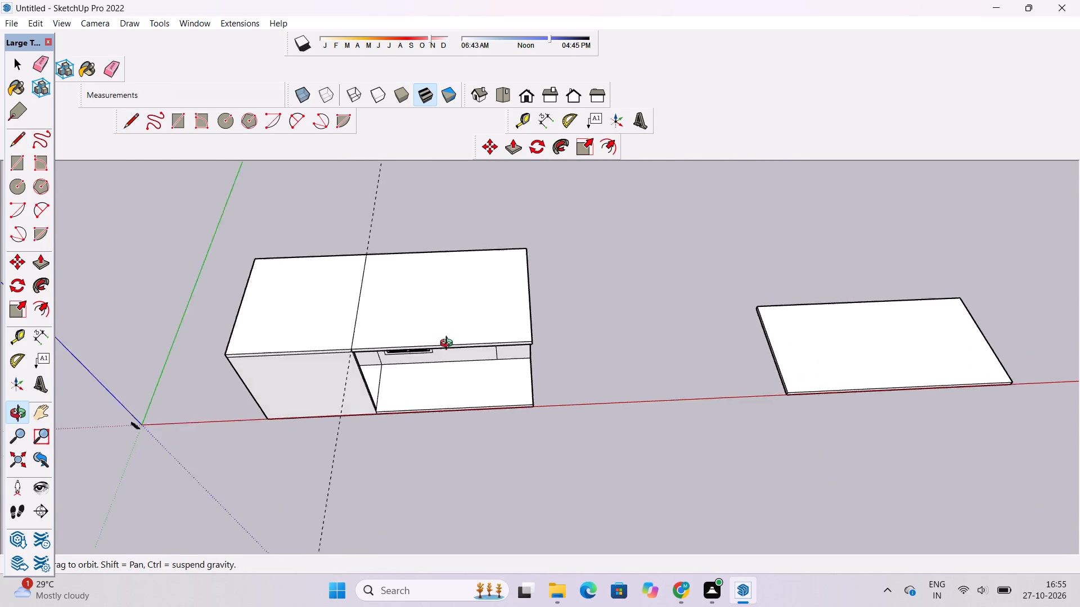
drag(449, 345, 330, 310)
scroll(457, 275, up, 4)
shift+drag(468, 264, 451, 302)
scroll(355, 335, up, 3)
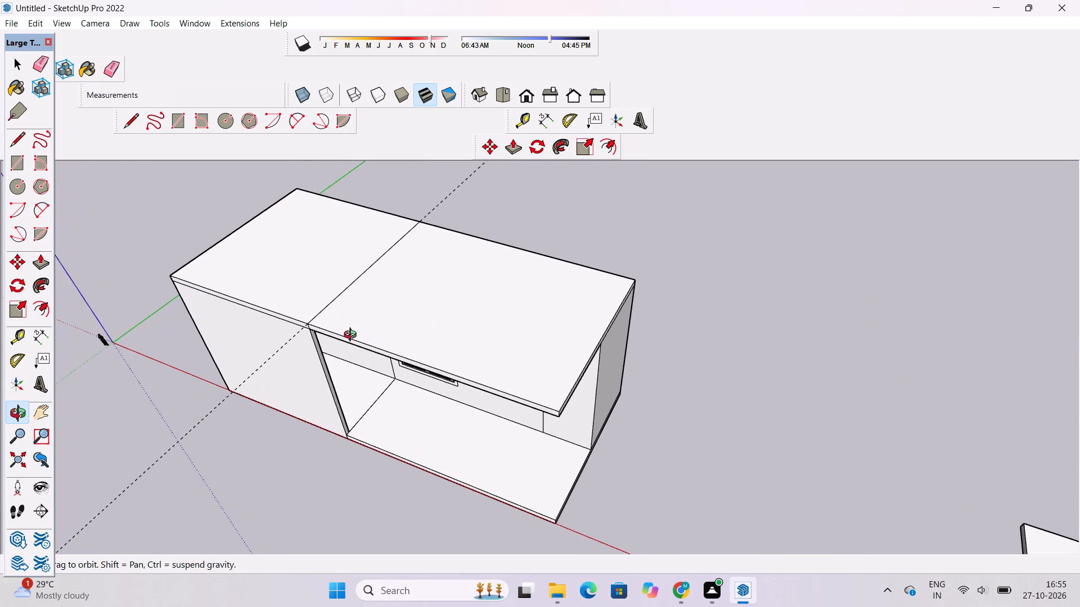
shift+drag(408, 311, 355, 320)
drag(359, 299, 454, 161)
scroll(498, 208, down, 4)
drag(523, 220, 492, 339)
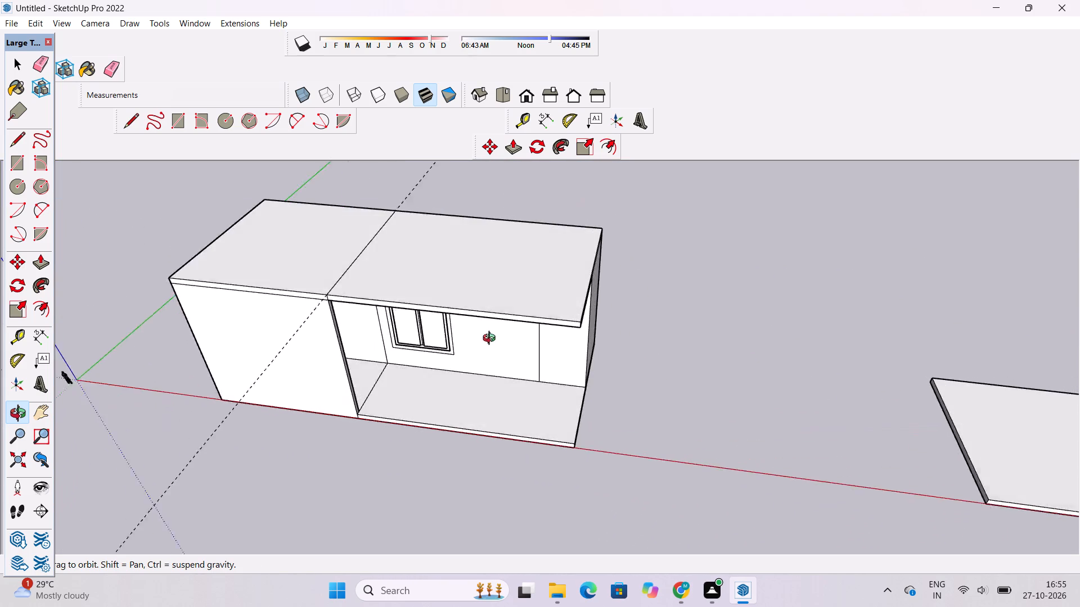
drag(492, 339, 539, 306)
shift+drag(543, 306, 518, 309)
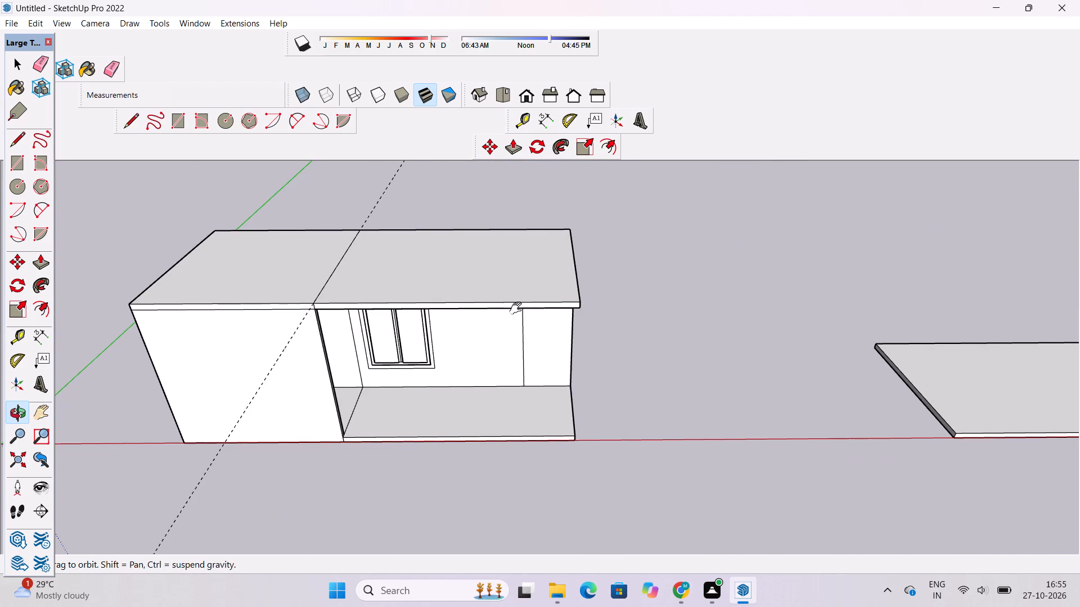
Examine the divided roof slab and the recessed window front from several angles.
scroll(477, 266, down, 3)
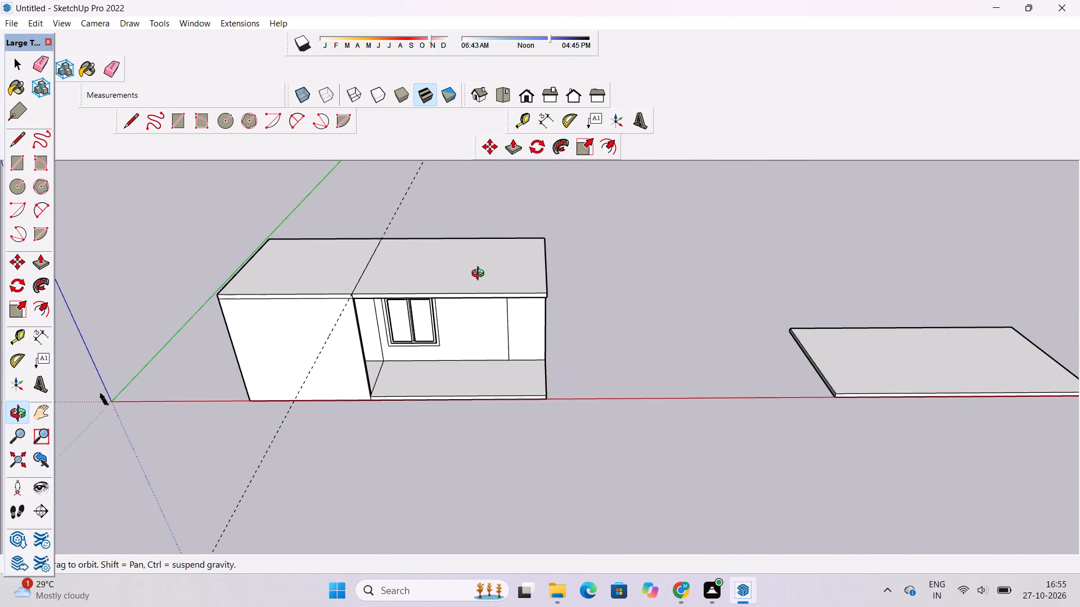
drag(493, 287, 518, 345)
scroll(512, 321, up, 1)
shift+drag(513, 314, 519, 324)
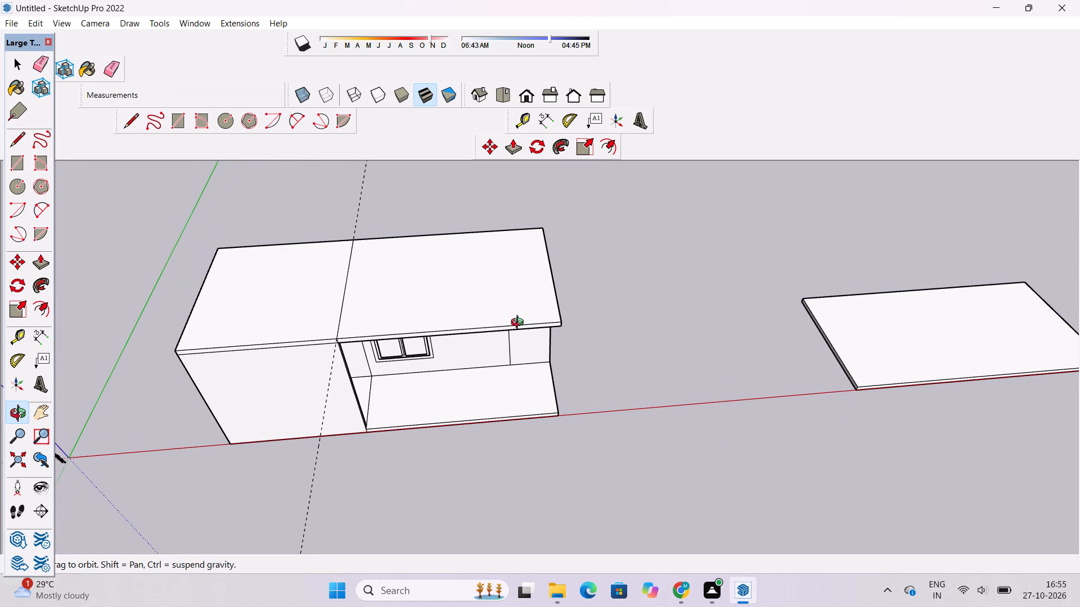
scroll(520, 324, up, 4)
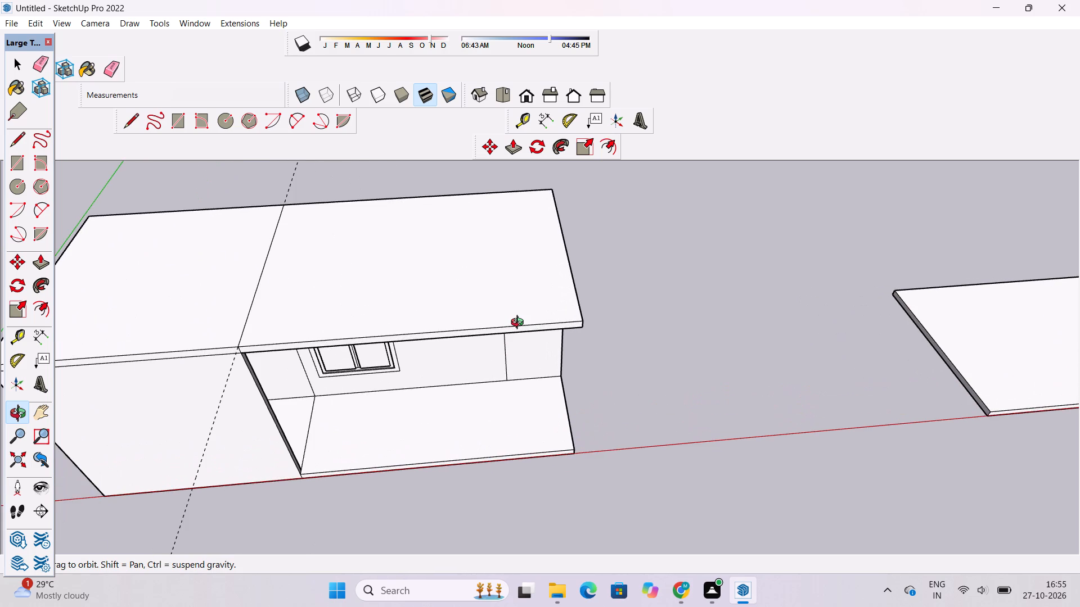
scroll(520, 324, down, 3)
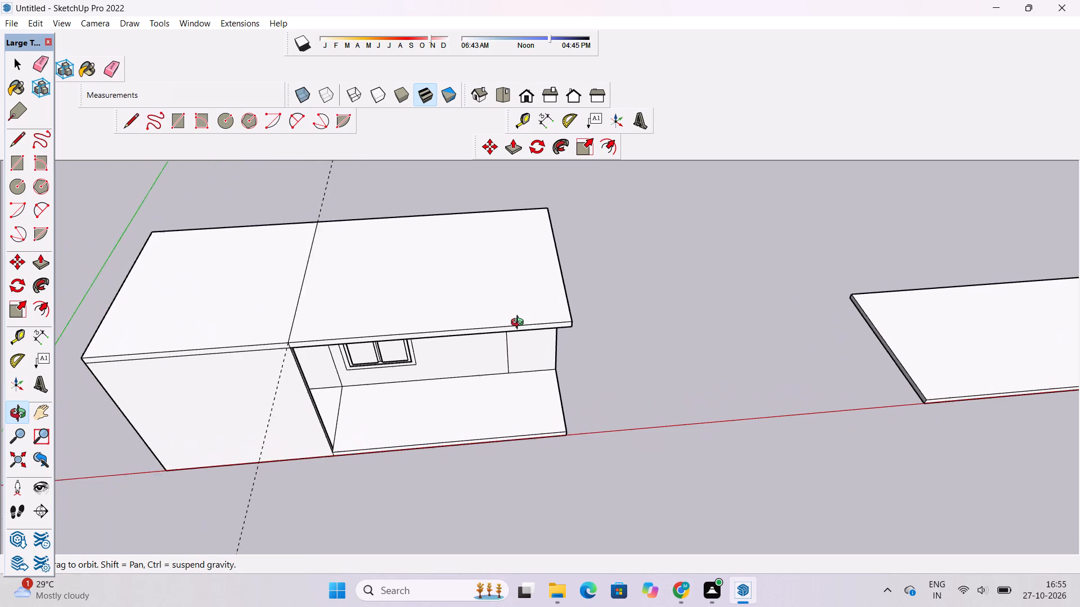
scroll(520, 324, down, 1)
drag(529, 398, 533, 343)
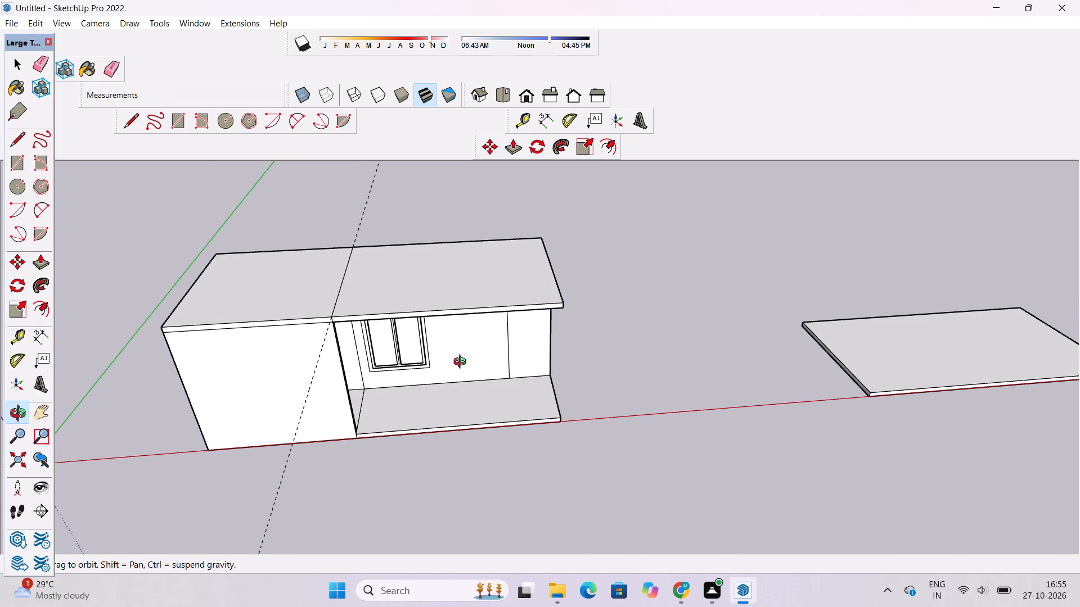
scroll(462, 363, up, 1)
drag(462, 356, 498, 377)
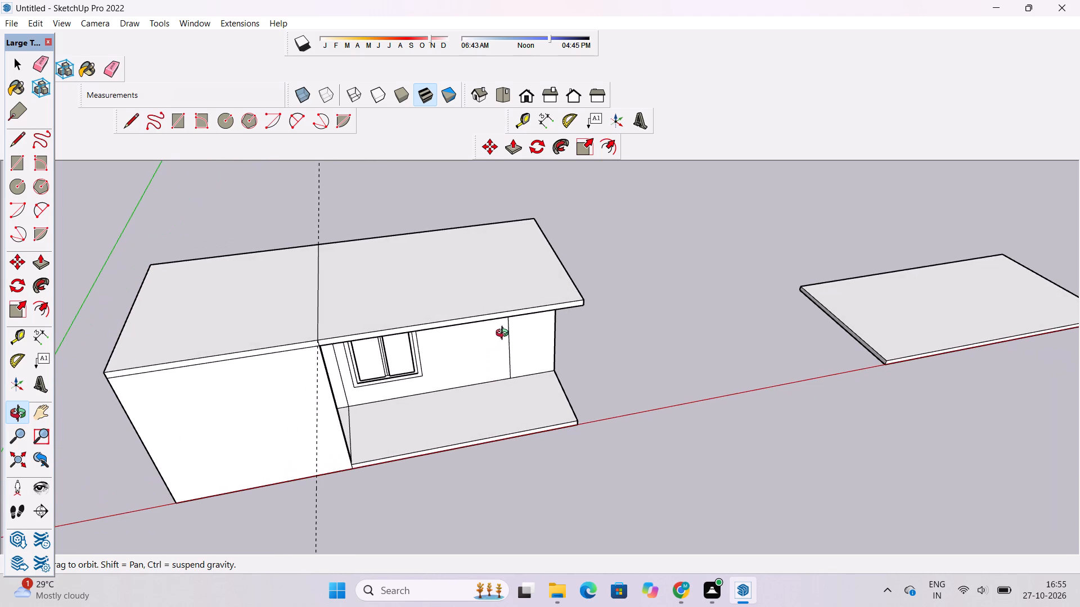
scroll(535, 323, down, 2)
drag(548, 316, 512, 343)
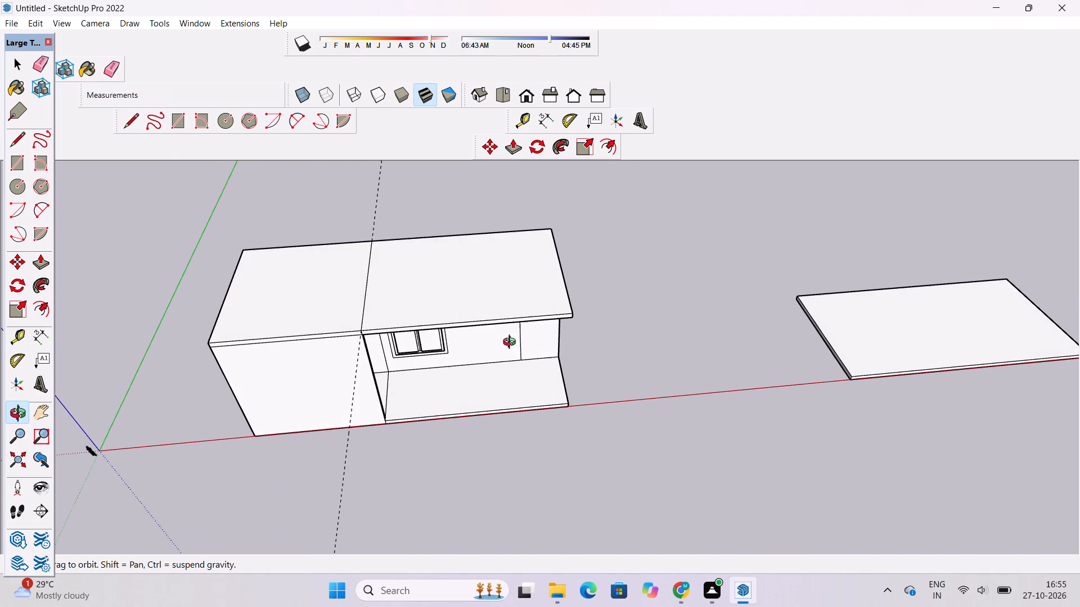
shift+drag(512, 343, 496, 337)
scroll(494, 336, up, 2)
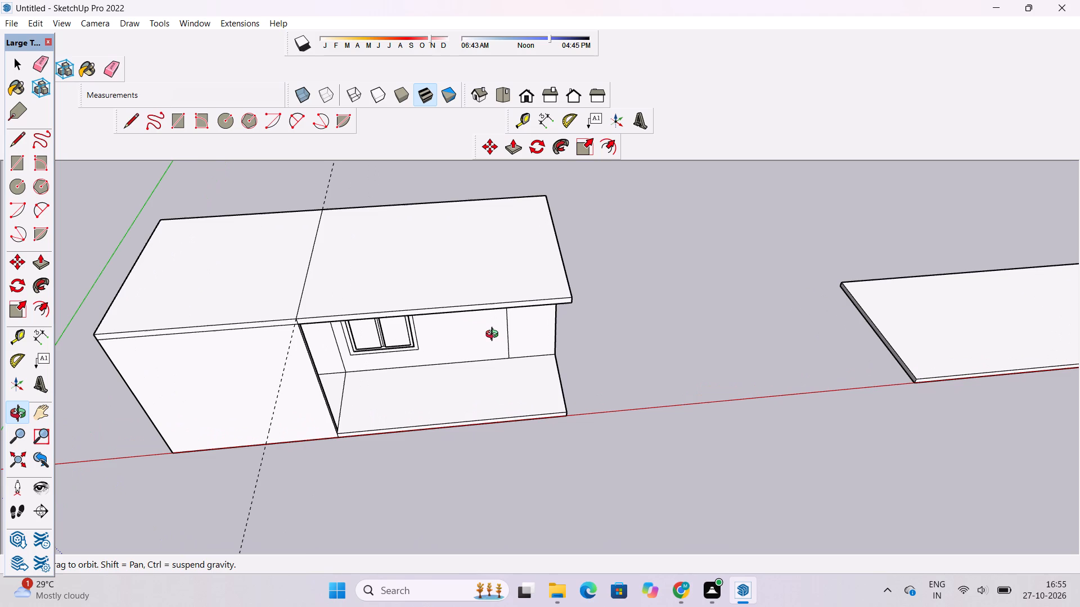
scroll(494, 336, down, 2)
drag(496, 337, 501, 344)
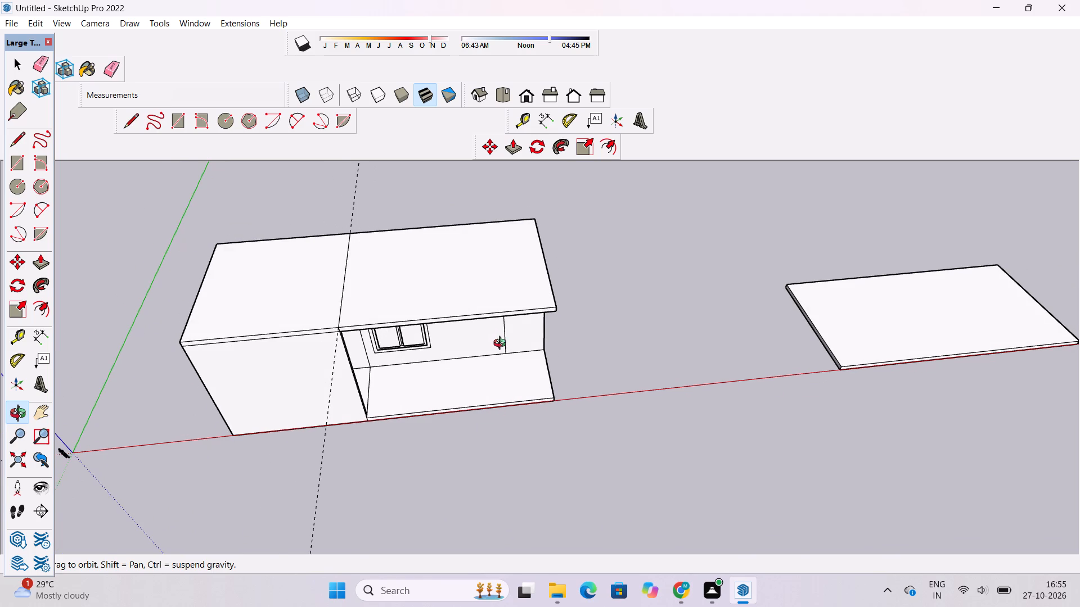
scroll(502, 345, up, 1)
scroll(505, 342, down, 2)
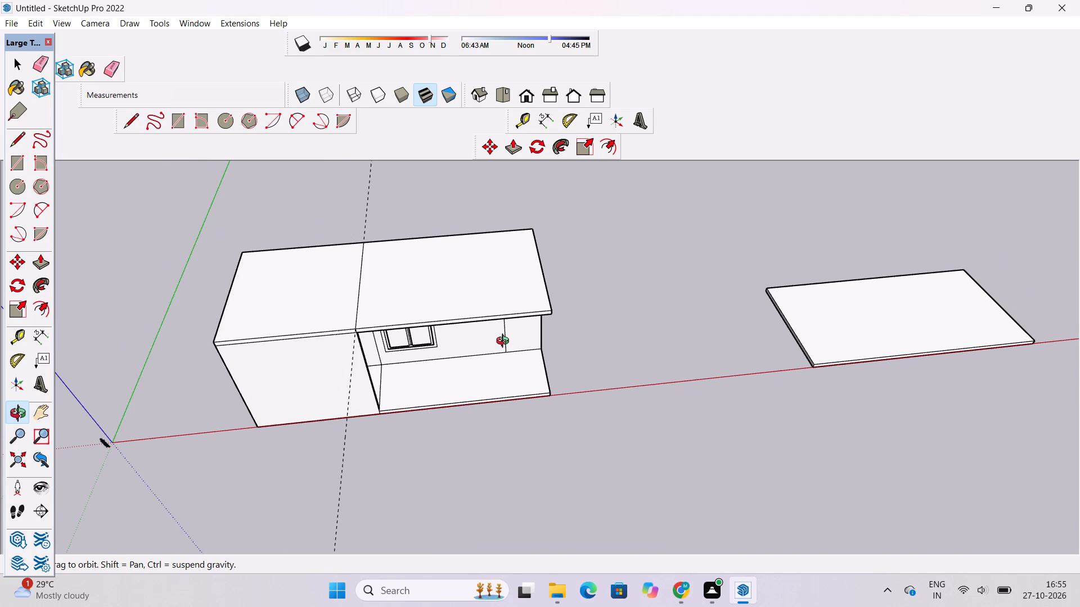
shift+drag(508, 352, 511, 361)
drag(505, 368, 488, 348)
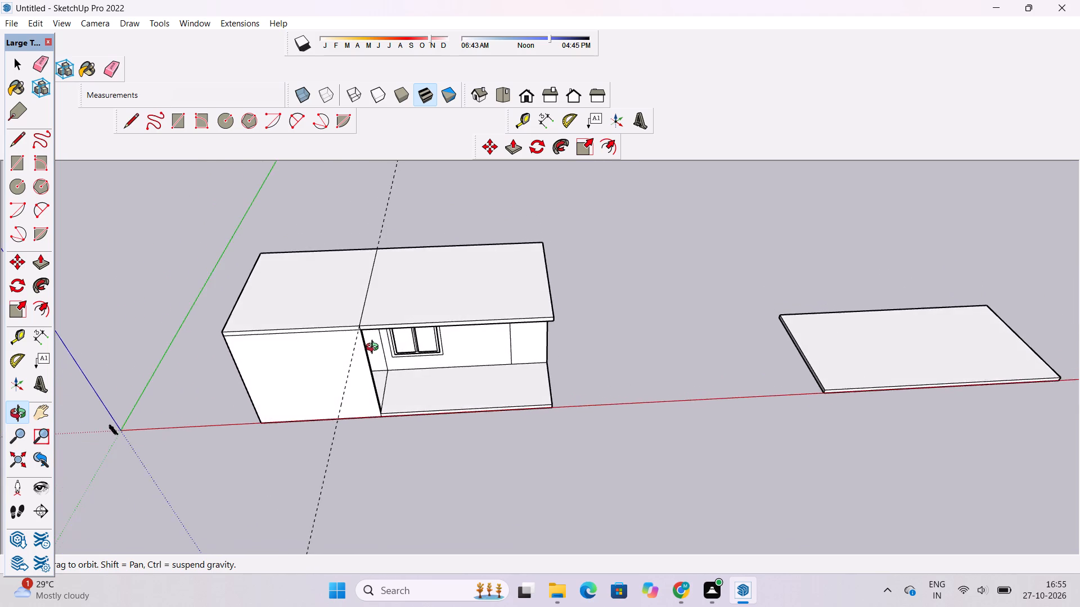
Erase the dashed guide running along the dividing line across the roof slab.
scroll(374, 348, up, 4)
shift+click(375, 348)
key(e)
drag(338, 403, 332, 386)
Examine the mullioned window, the recessed front and the roof overhang up close and from above.
key(o)
drag(376, 372, 355, 365)
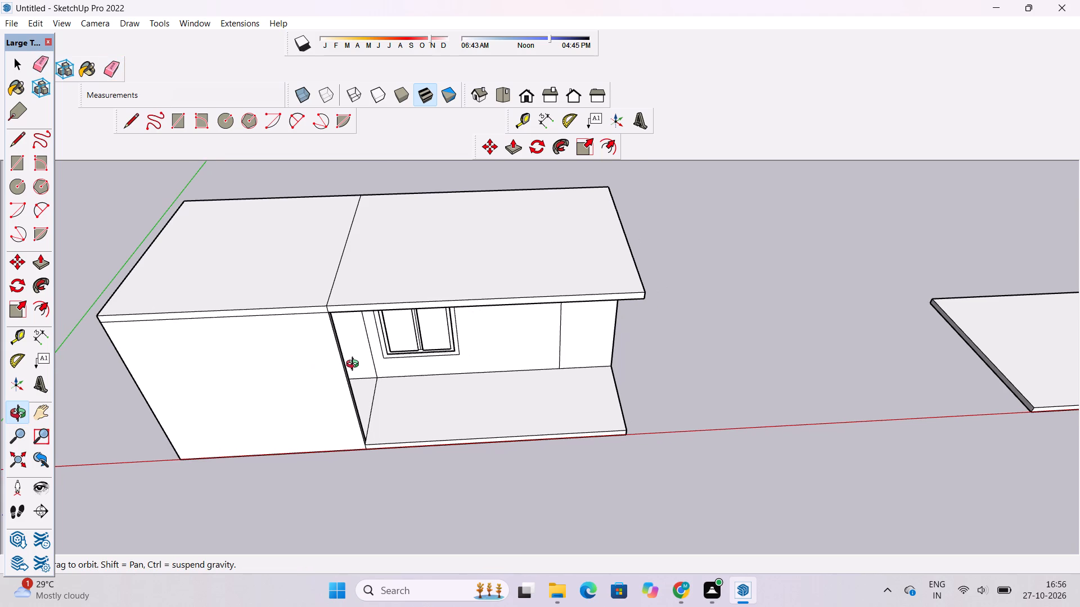
scroll(354, 365, down, 2)
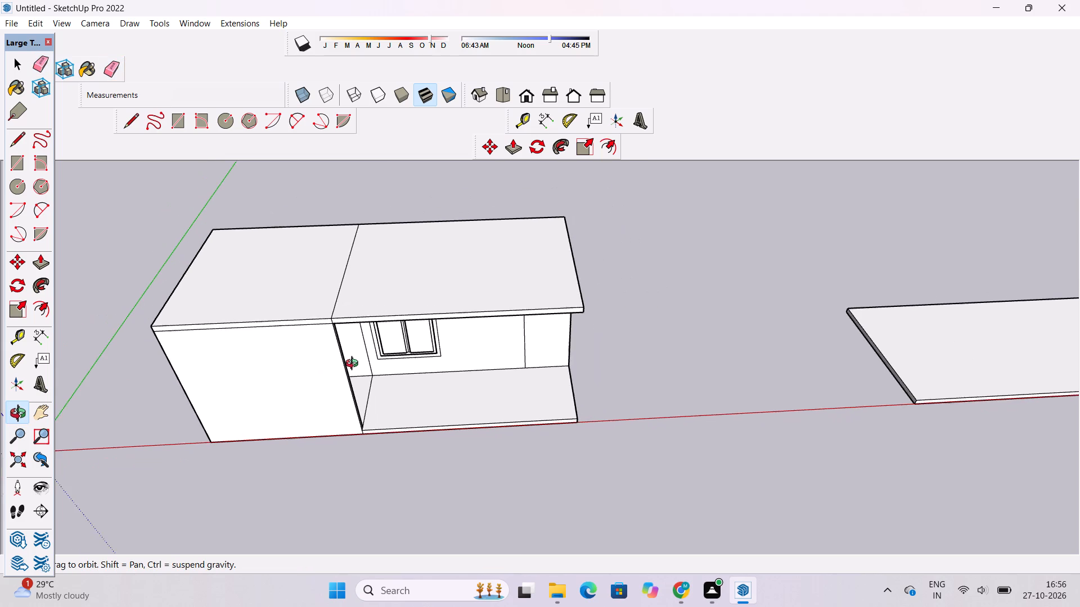
scroll(355, 368, down, 2)
shift+drag(357, 373, 363, 388)
drag(370, 404, 398, 295)
scroll(395, 365, up, 7)
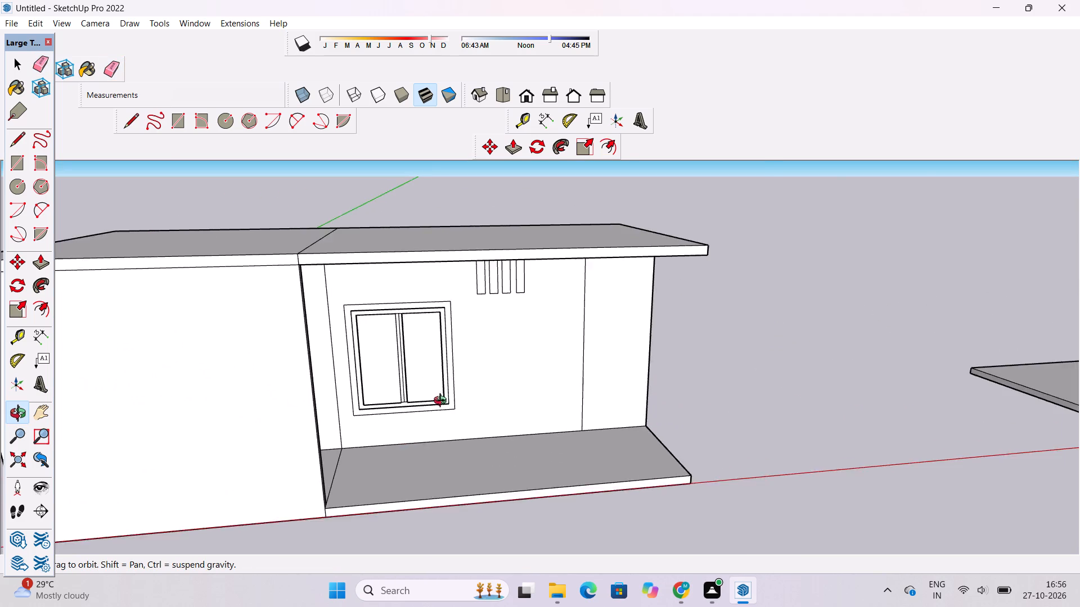
scroll(443, 402, up, 4)
scroll(382, 424, up, 17)
scroll(363, 319, down, 9)
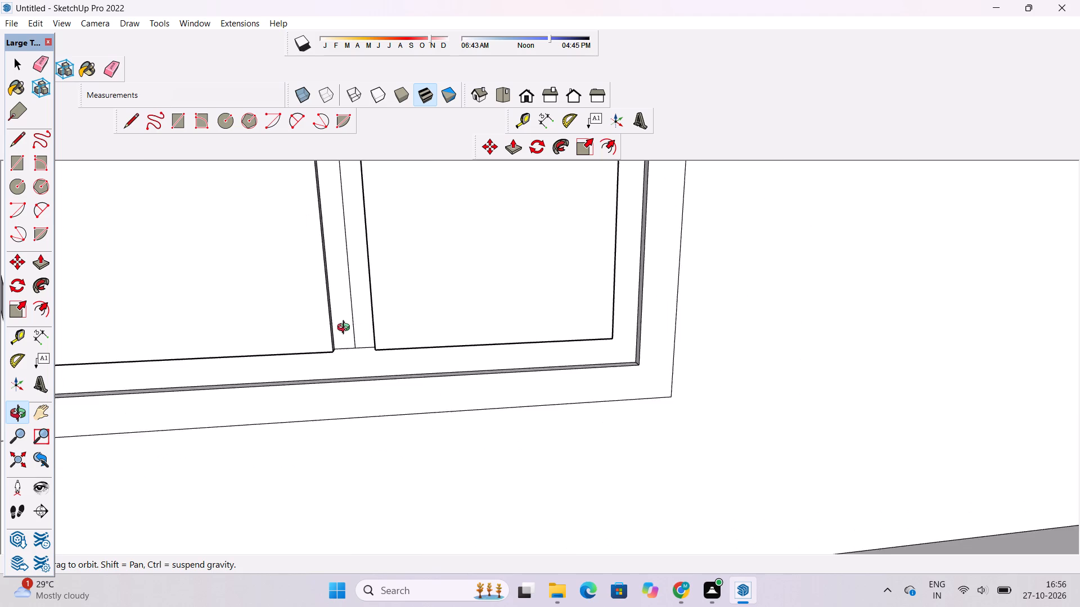
scroll(346, 329, down, 15)
drag(349, 360, 318, 437)
scroll(395, 410, down, 5)
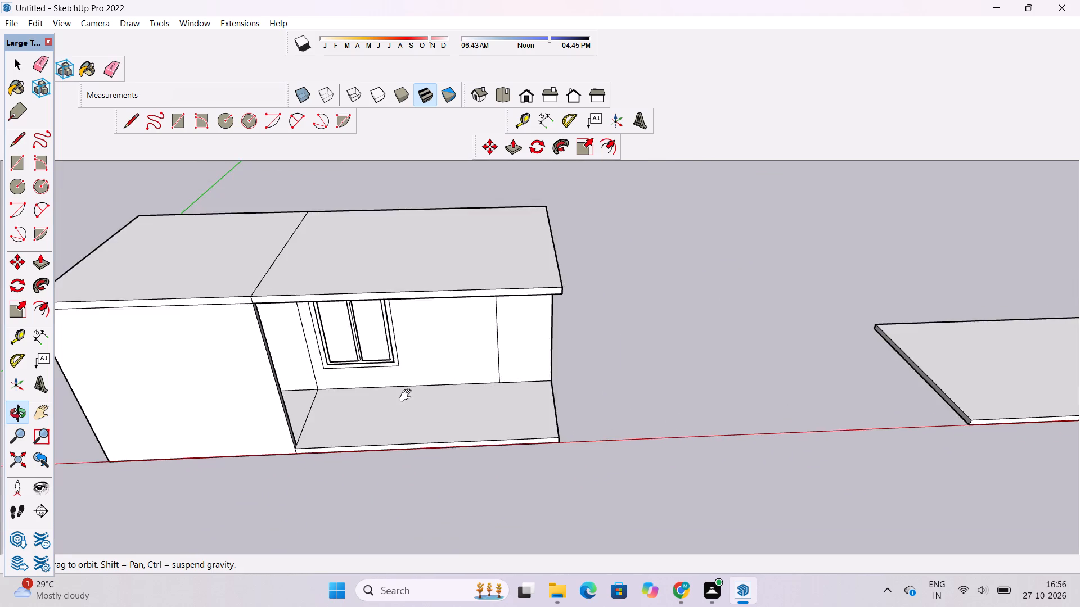
shift+drag(408, 395, 411, 417)
scroll(451, 393, down, 3)
drag(457, 386, 445, 409)
scroll(357, 378, up, 2)
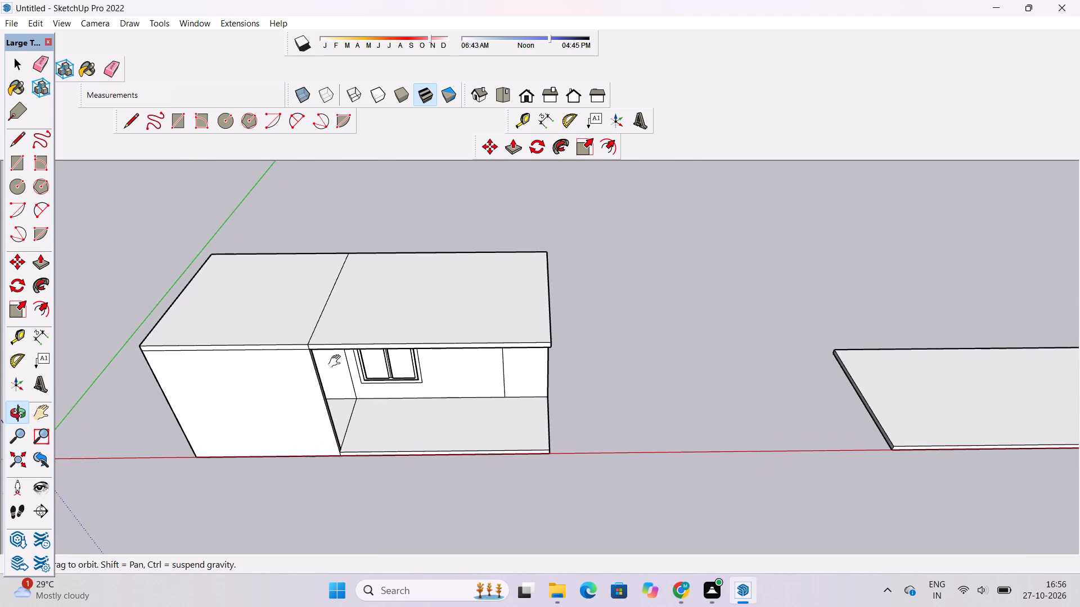
shift+click(337, 361)
scroll(337, 363, down, 1)
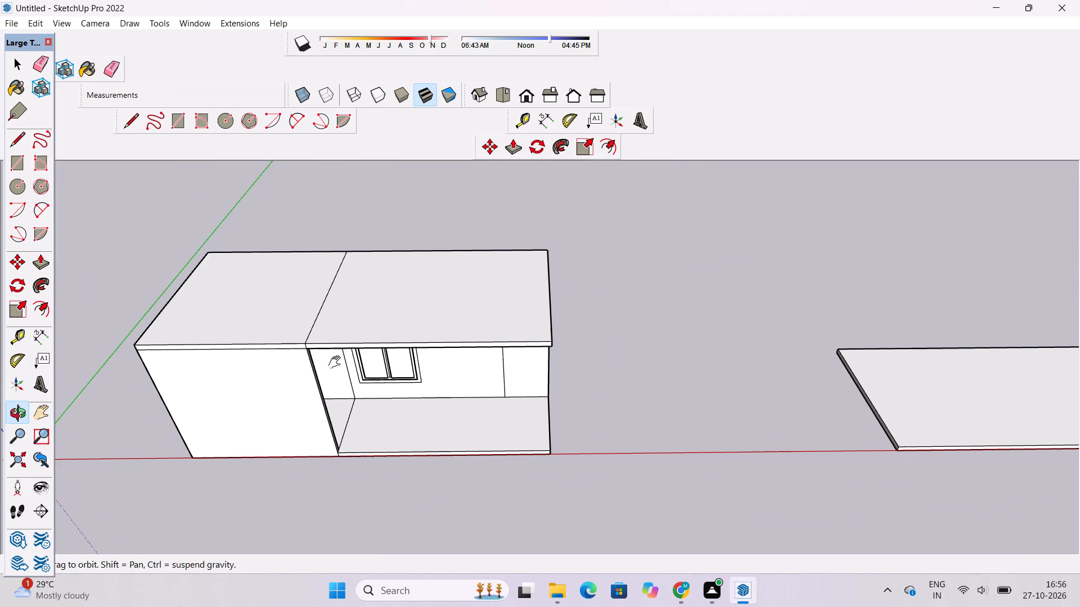
shift+click(337, 363)
drag(335, 365, 353, 373)
scroll(352, 369, up, 3)
shift+click(365, 357)
drag(414, 346, 403, 350)
scroll(402, 350, down, 3)
shift+drag(448, 356, 425, 354)
scroll(411, 350, down, 4)
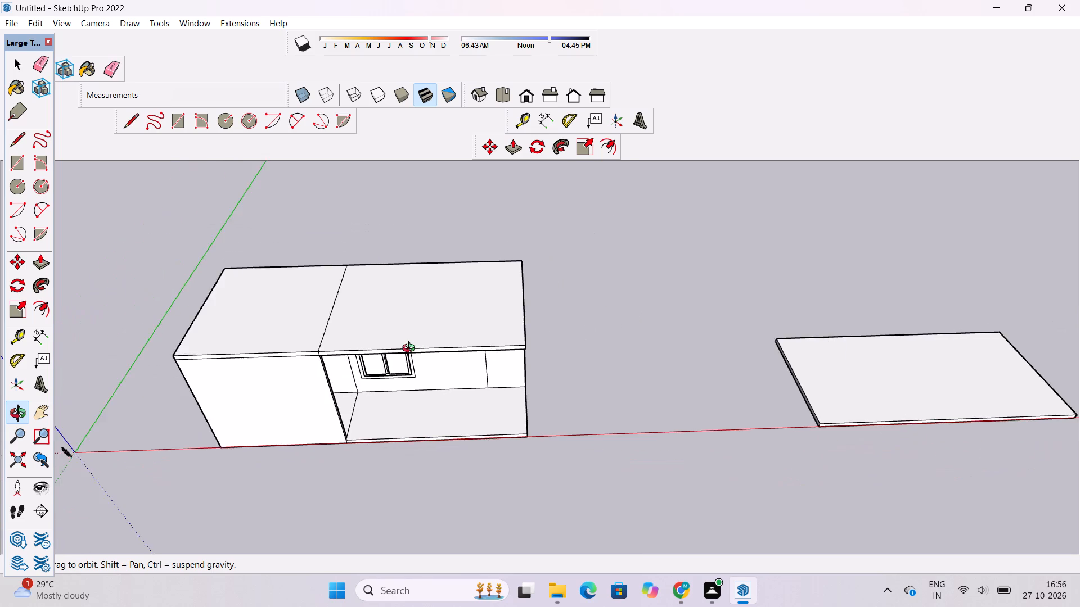
drag(411, 352, 420, 389)
scroll(408, 371, up, 4)
drag(426, 354, 406, 359)
scroll(406, 359, down, 4)
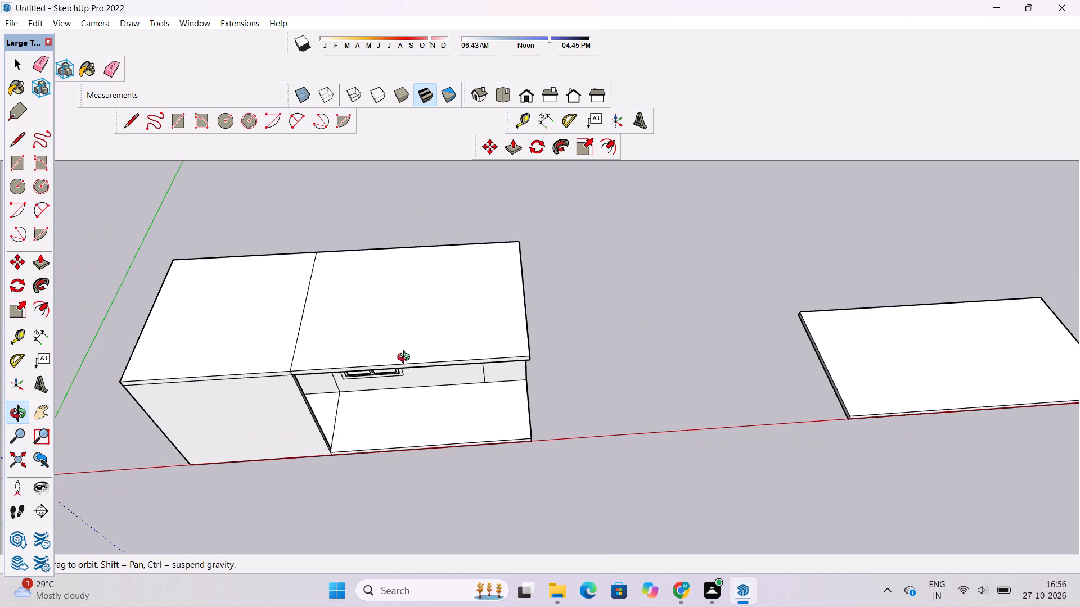
scroll(403, 363, up, 3)
shift+drag(403, 363, 412, 373)
drag(412, 373, 398, 373)
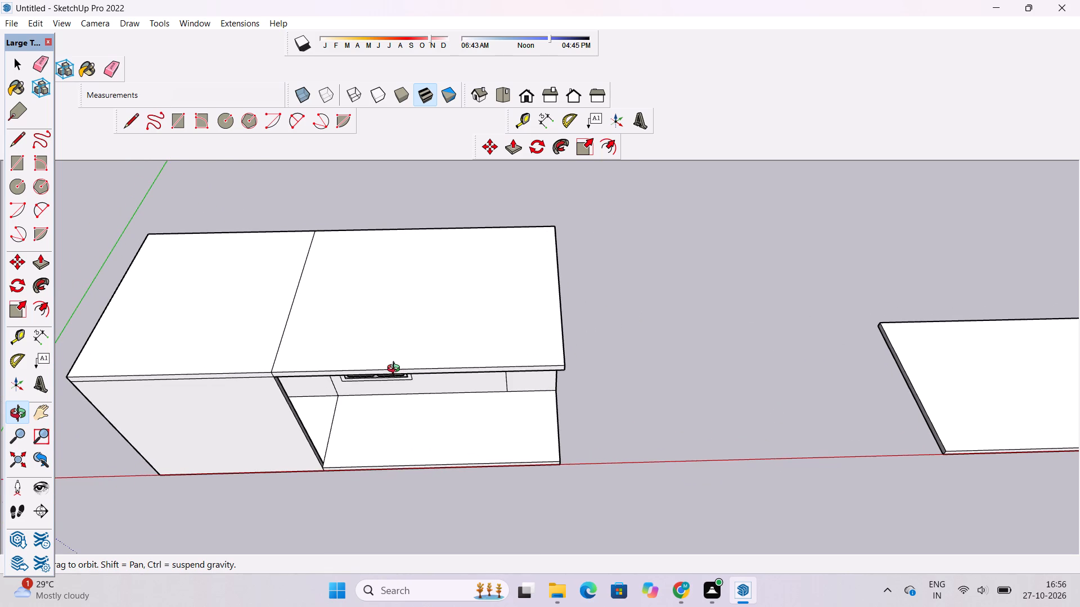
scroll(396, 370, up, 2)
shift+drag(443, 352, 432, 352)
drag(431, 352, 436, 364)
shift+drag(448, 360, 422, 357)
shift+scroll(421, 355, down, 4)
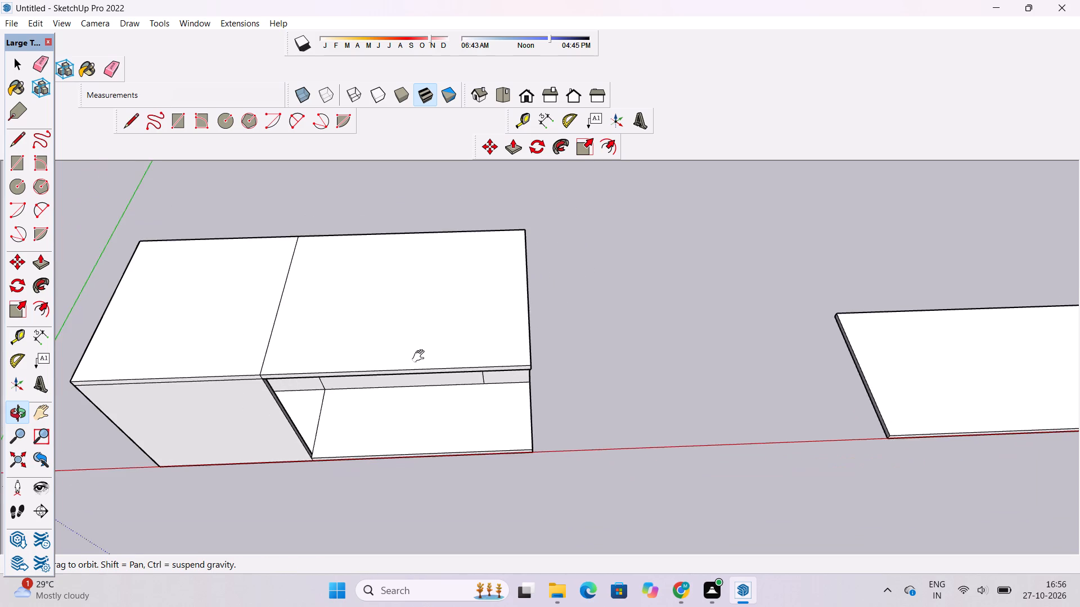
shift+drag(429, 373, 434, 387)
drag(434, 387, 400, 377)
Place a guide on the roof slab 3' inward from its end edge farthest from the origin.
key(t)
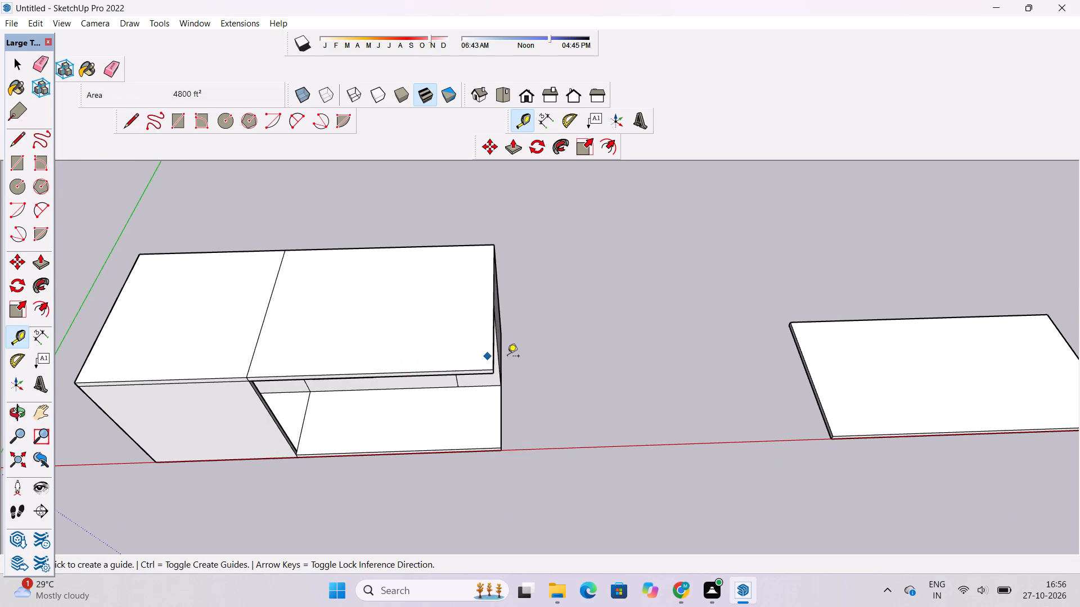
scroll(514, 362, down, 5)
scroll(461, 328, up, 5)
scroll(519, 333, up, 4)
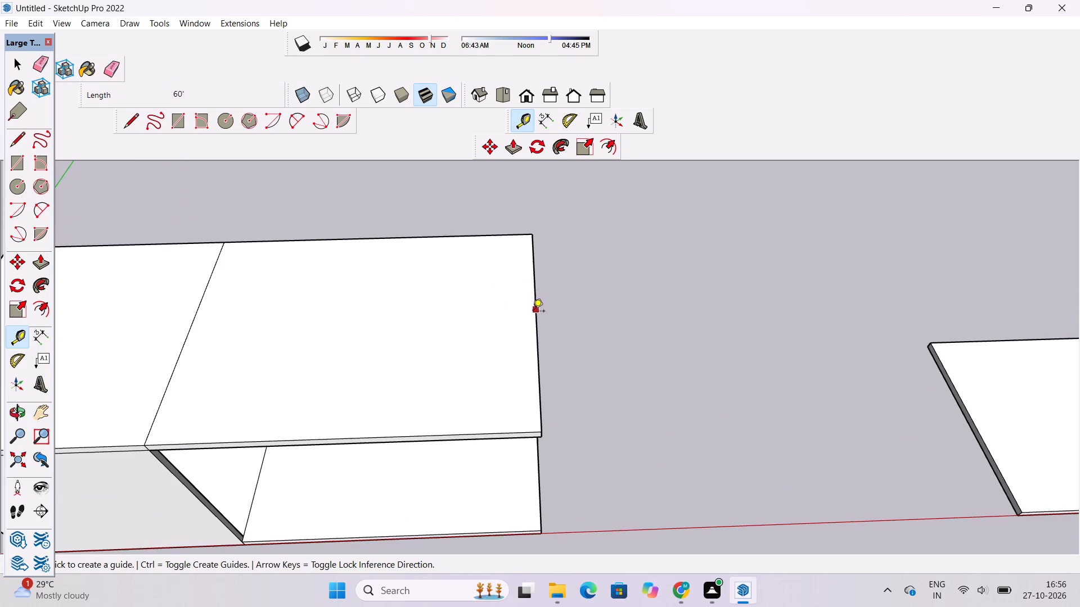
click(535, 320)
scroll(535, 320, down, 2)
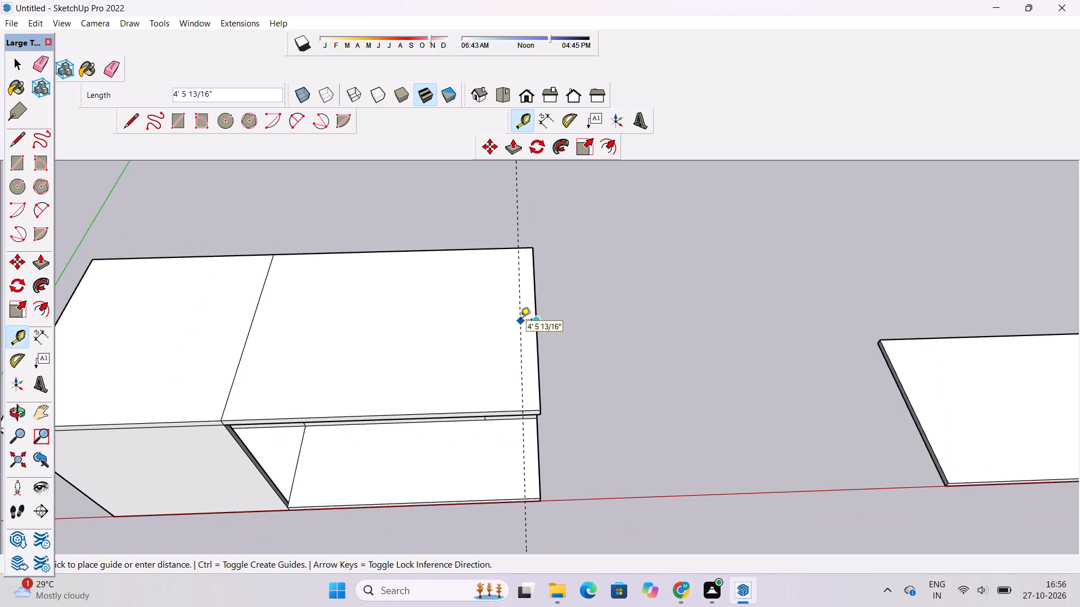
text(3')
key(Return)
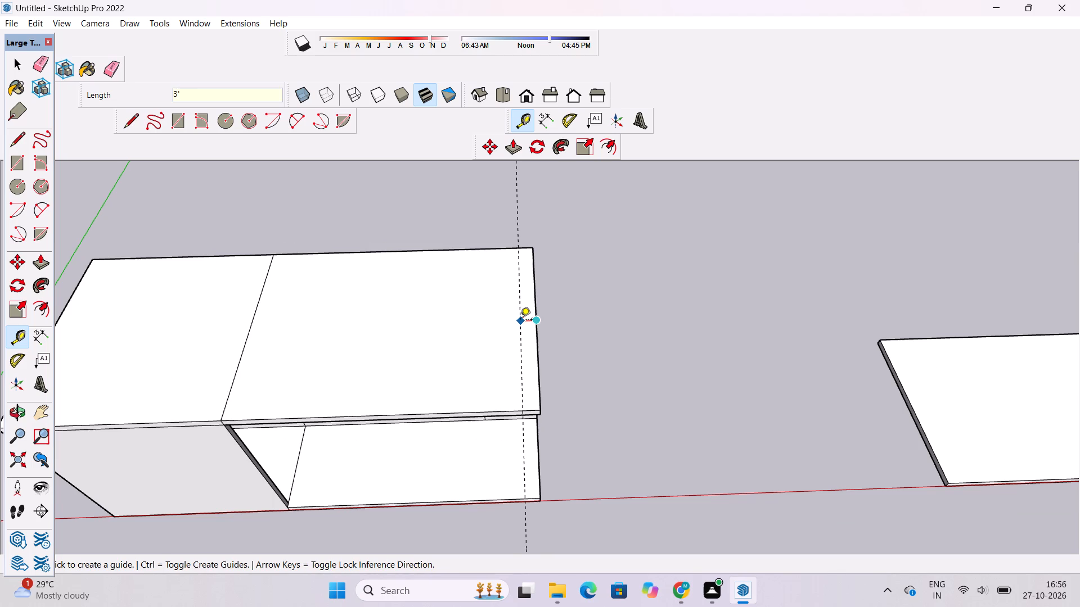
Draw a short line across the thickness of the roof slab's far end, upward from the window wall's top corner.
scroll(475, 311, down, 8)
scroll(536, 358, up, 1)
scroll(628, 371, down, 2)
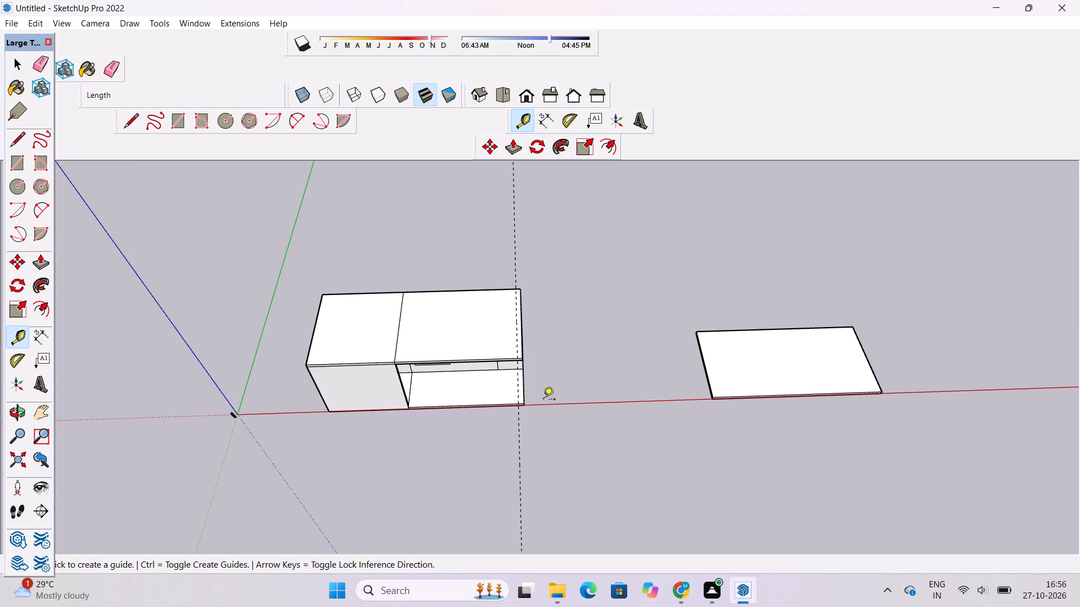
scroll(482, 351, up, 6)
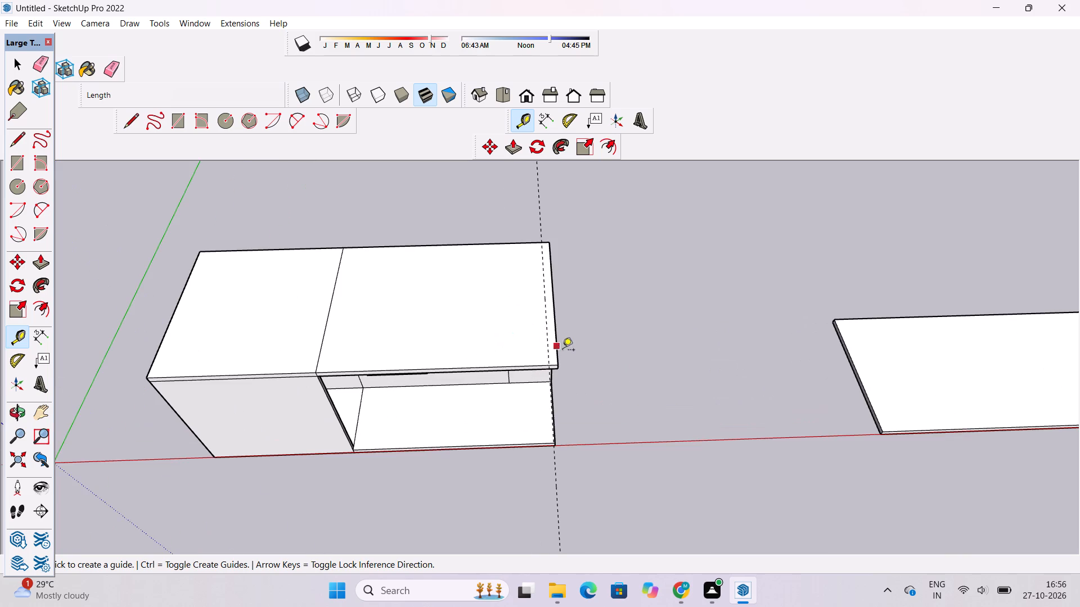
scroll(456, 363, down, 4)
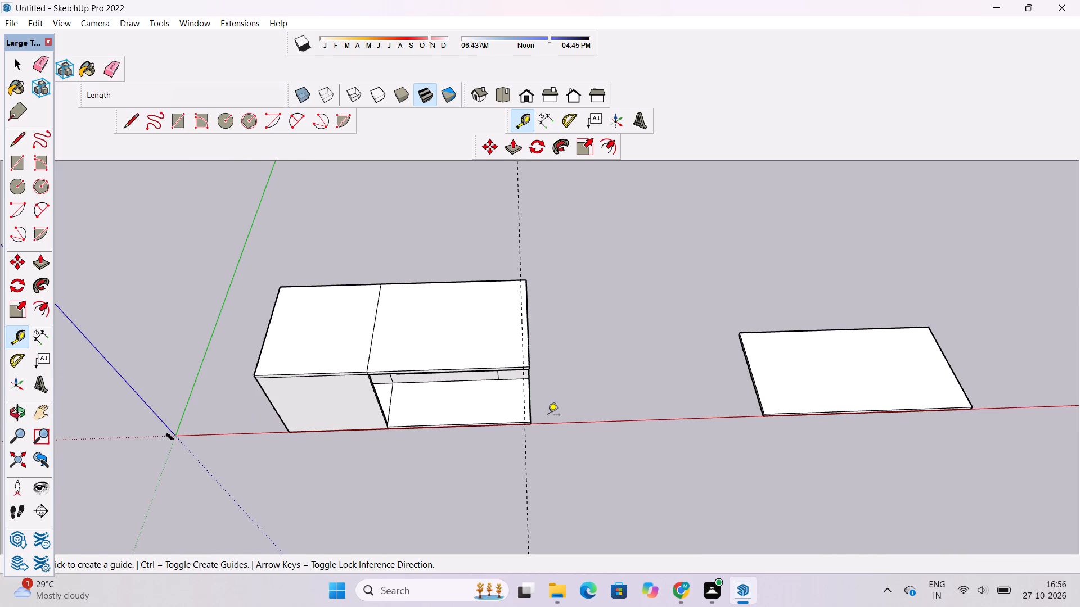
scroll(429, 372, up, 9)
scroll(412, 365, down, 4)
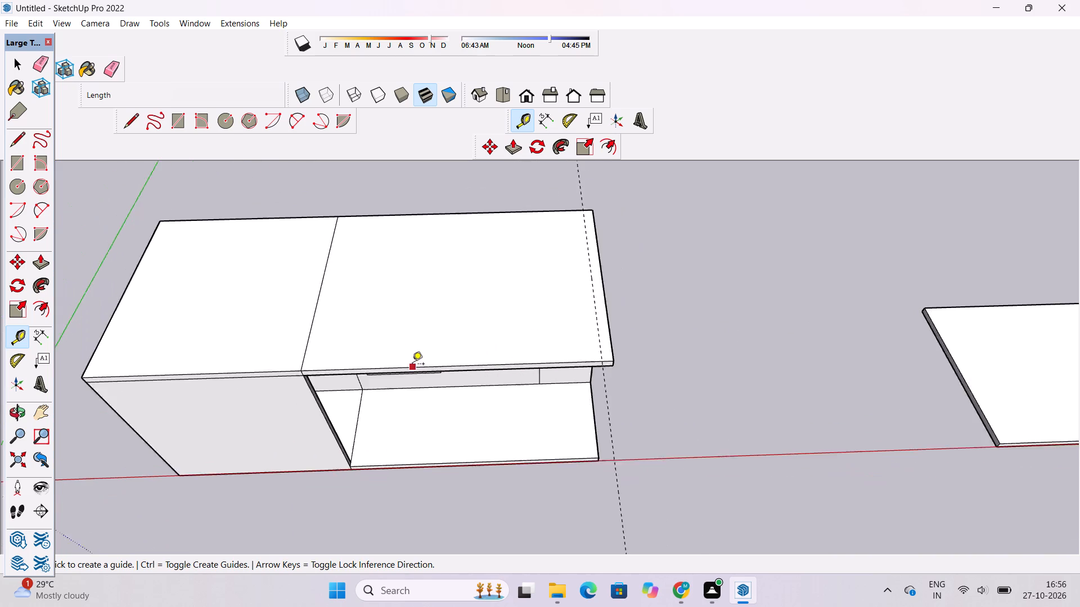
scroll(412, 365, down, 1)
key(o)
drag(623, 401, 401, 368)
scroll(544, 324, up, 5)
drag(559, 322, 533, 337)
drag(593, 350, 531, 329)
shift+drag(593, 314, 593, 357)
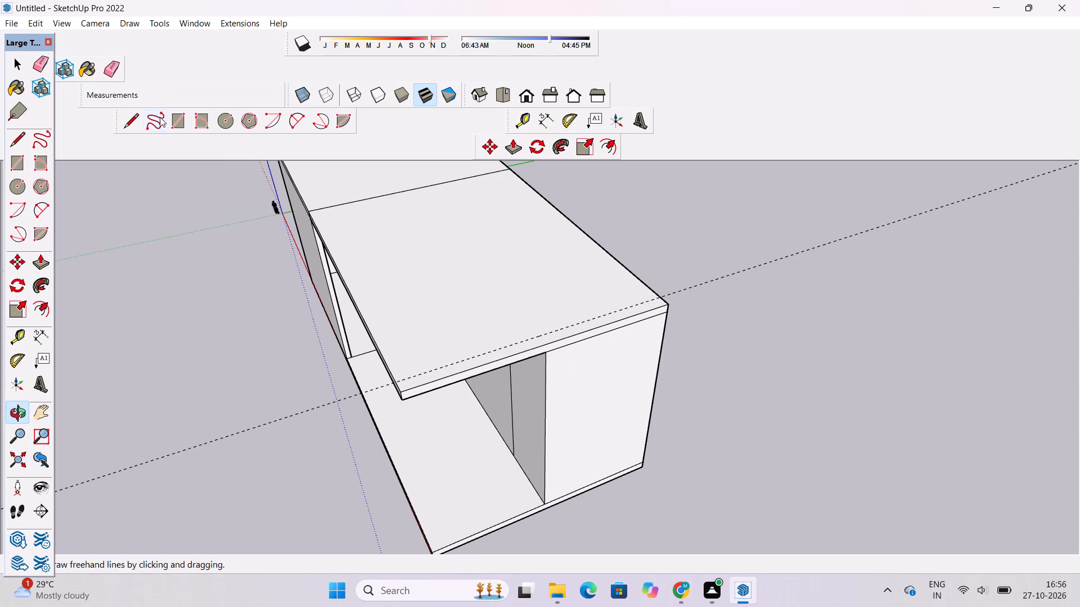
click(125, 120)
scroll(566, 350, up, 12)
click(529, 352)
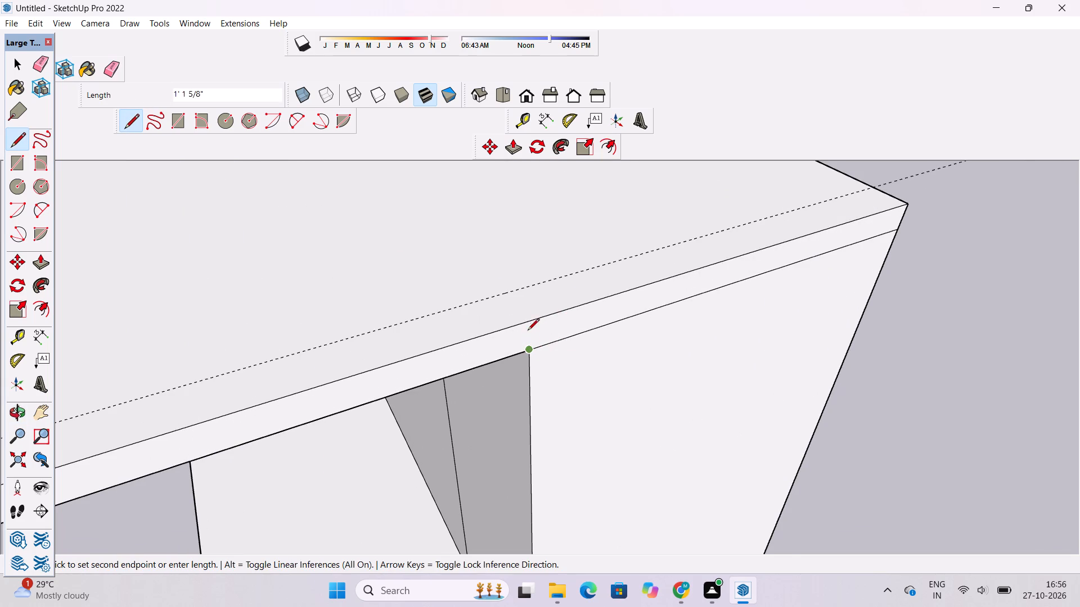
click(528, 322)
scroll(541, 409, down, 10)
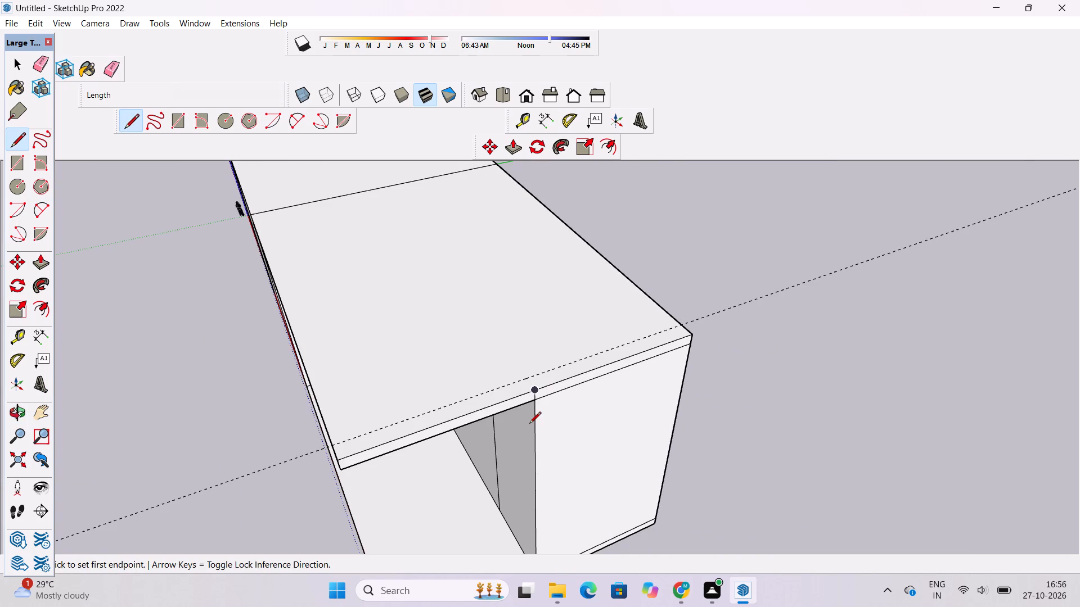
Place a lengthwise guide on the roof slab, 30' from its rear edge, through the top of the short end line.
key(t)
click(604, 259)
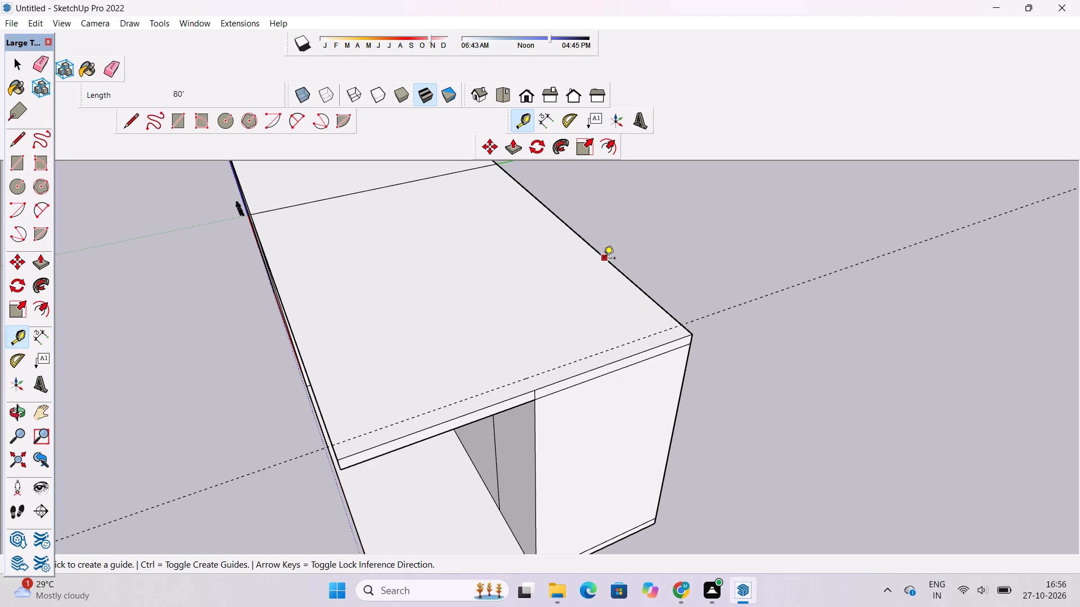
click(534, 391)
scroll(489, 366, down, 4)
key(o)
drag(489, 367, 606, 335)
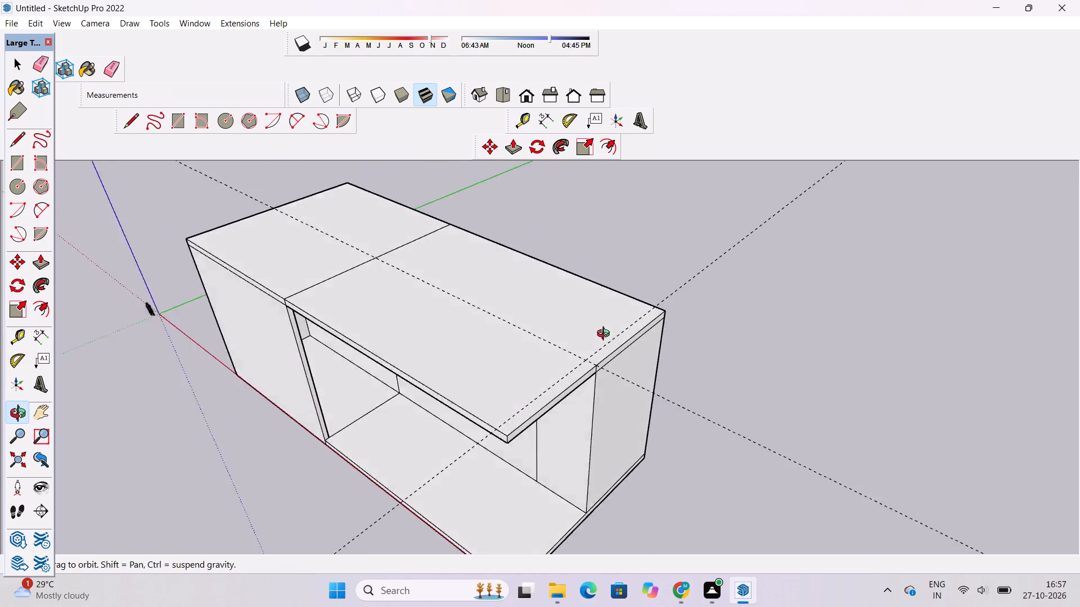
Draw a line along the lengthwise guide across the roof slab, from one end edge to the other.
drag(606, 335, 651, 336)
drag(623, 346, 276, 257)
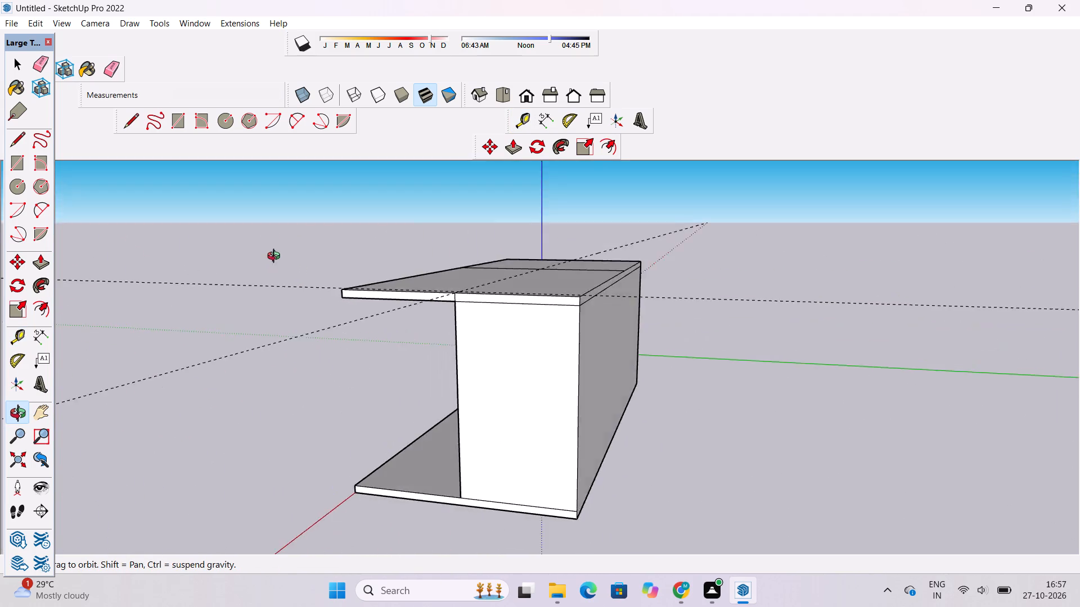
drag(276, 257, 825, 403)
shift+drag(812, 389, 806, 386)
scroll(802, 374, down, 4)
drag(781, 380, 731, 385)
scroll(586, 398, up, 3)
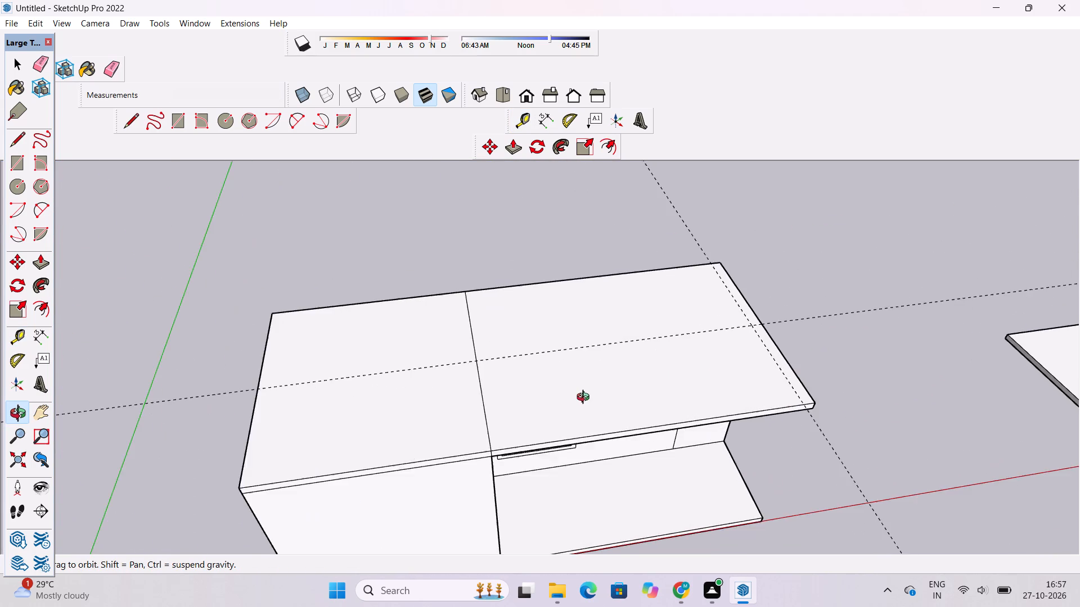
shift+drag(577, 396, 537, 377)
shift+drag(530, 374, 488, 366)
click(488, 366)
key(l)
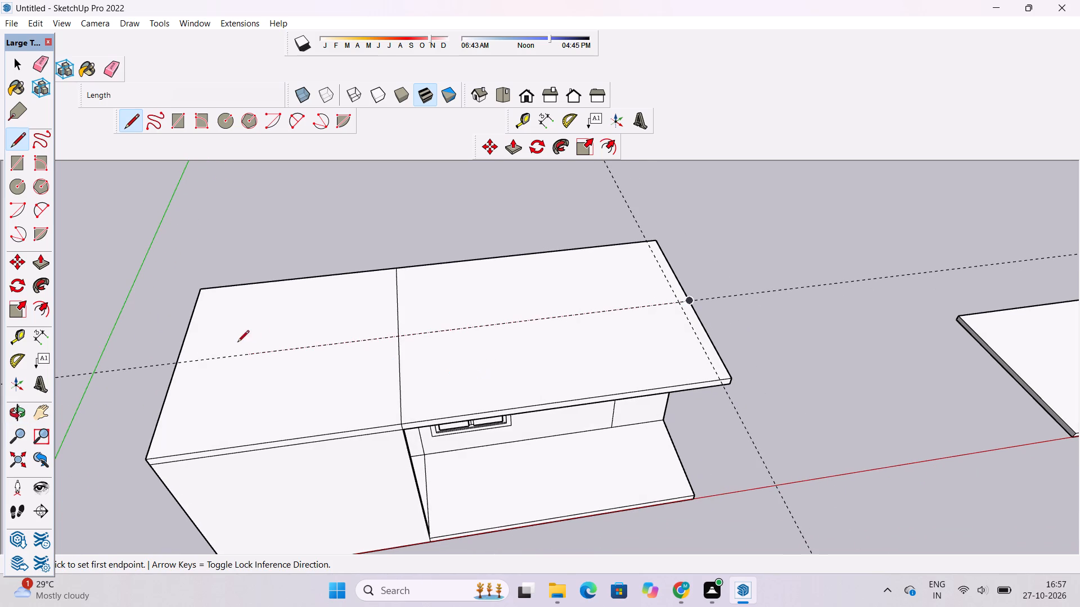
click(175, 364)
scroll(175, 364, down, 5)
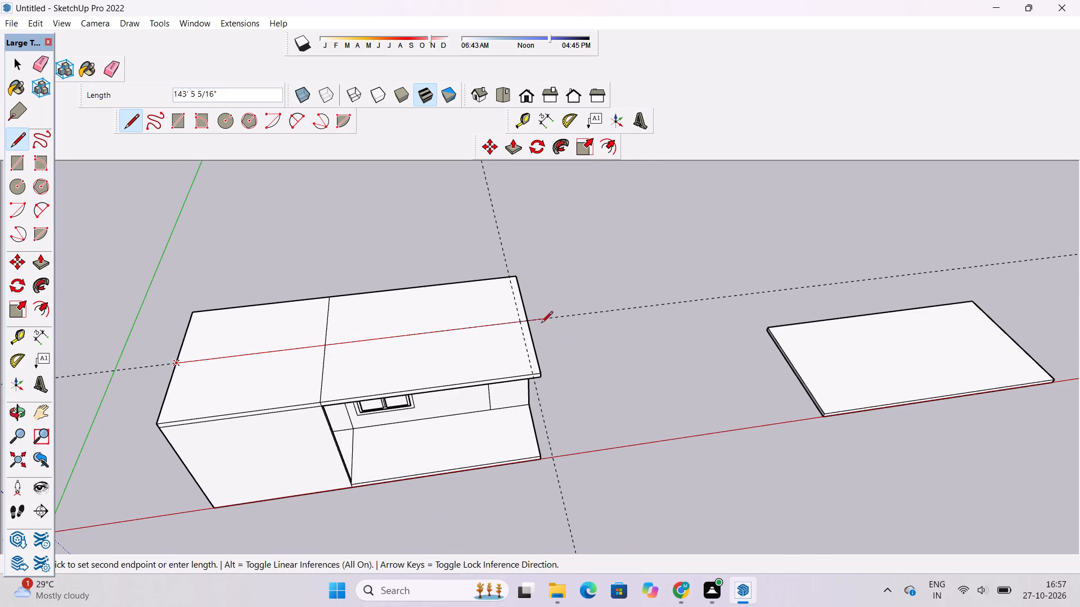
click(530, 320)
scroll(613, 306, down, 4)
scroll(449, 334, up, 4)
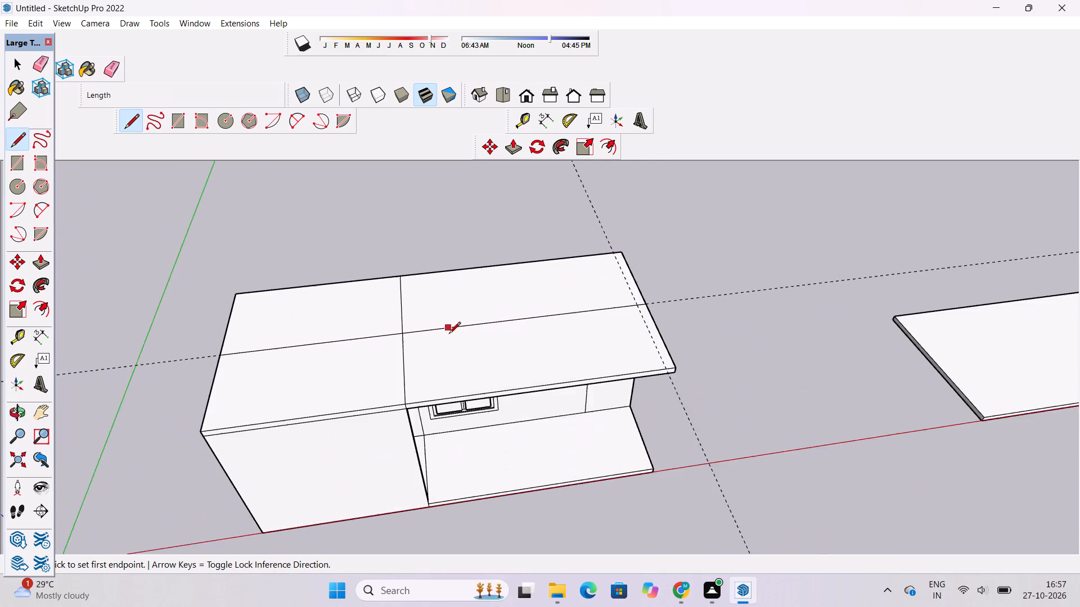
Erase the rear segment of the roof slab's cross line and both construction guides.
scroll(449, 334, up, 3)
key(e)
drag(397, 291, 395, 305)
drag(152, 358, 152, 368)
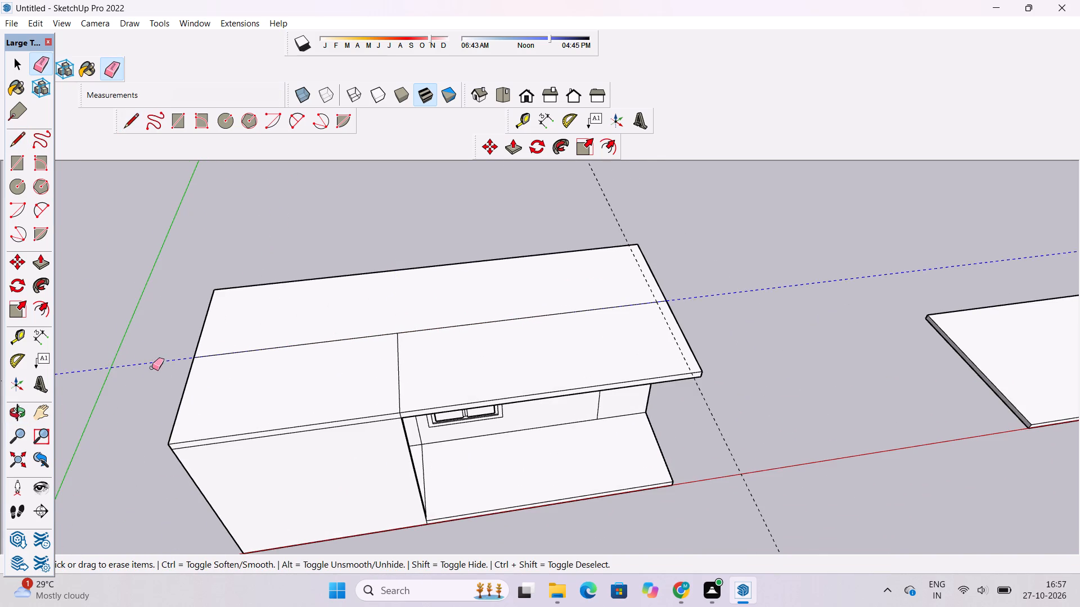
drag(152, 368, 152, 374)
drag(618, 200, 598, 212)
Push/Pull the rear strip of the roof slab upward by 50'.
key(o)
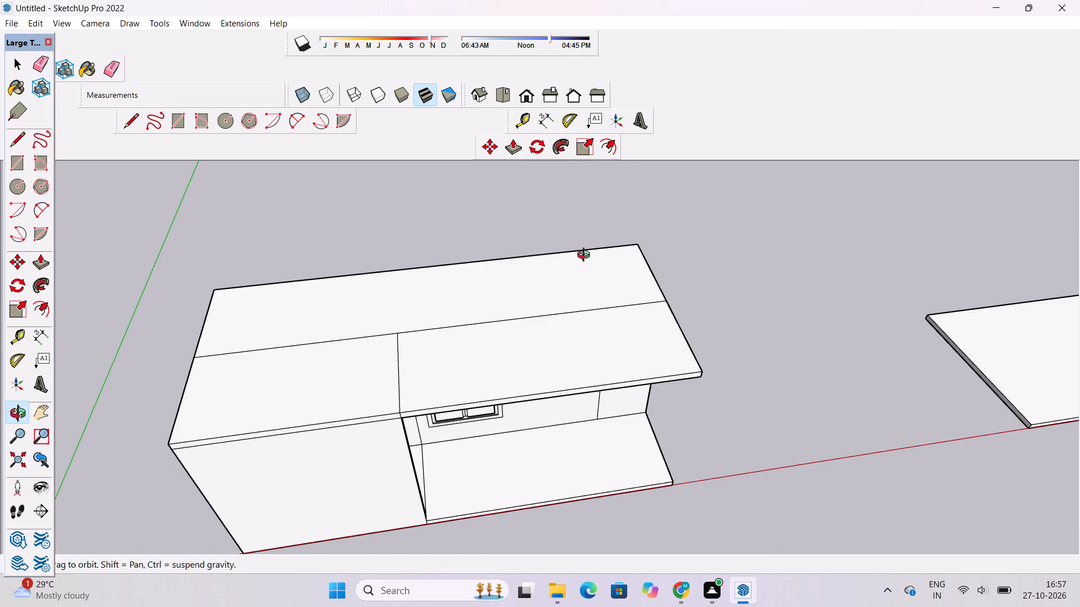
drag(578, 300, 616, 274)
drag(539, 373, 523, 349)
scroll(523, 349, down, 1)
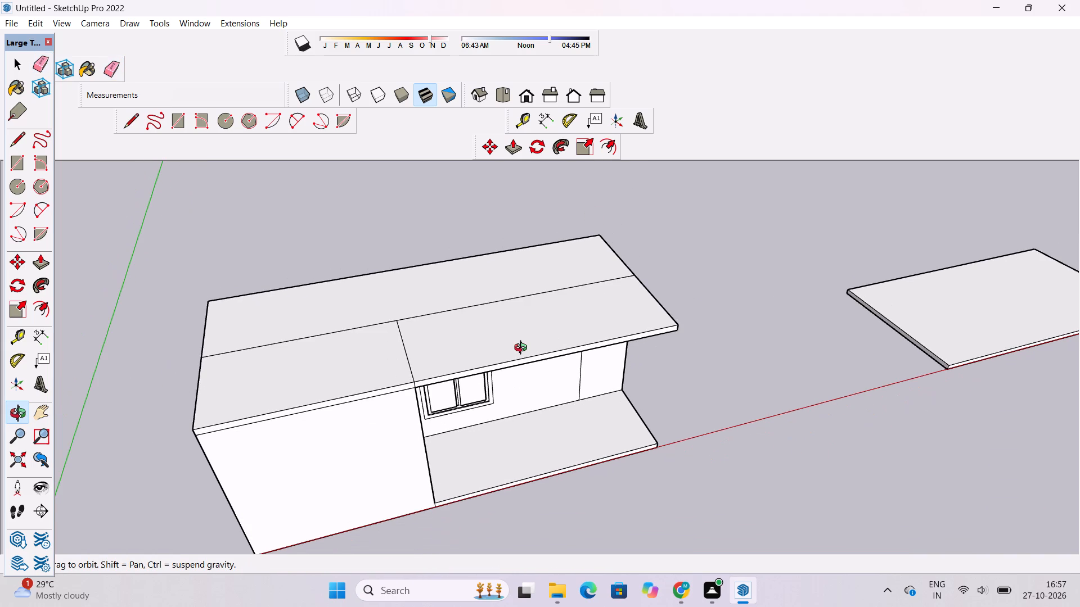
scroll(523, 349, down, 2)
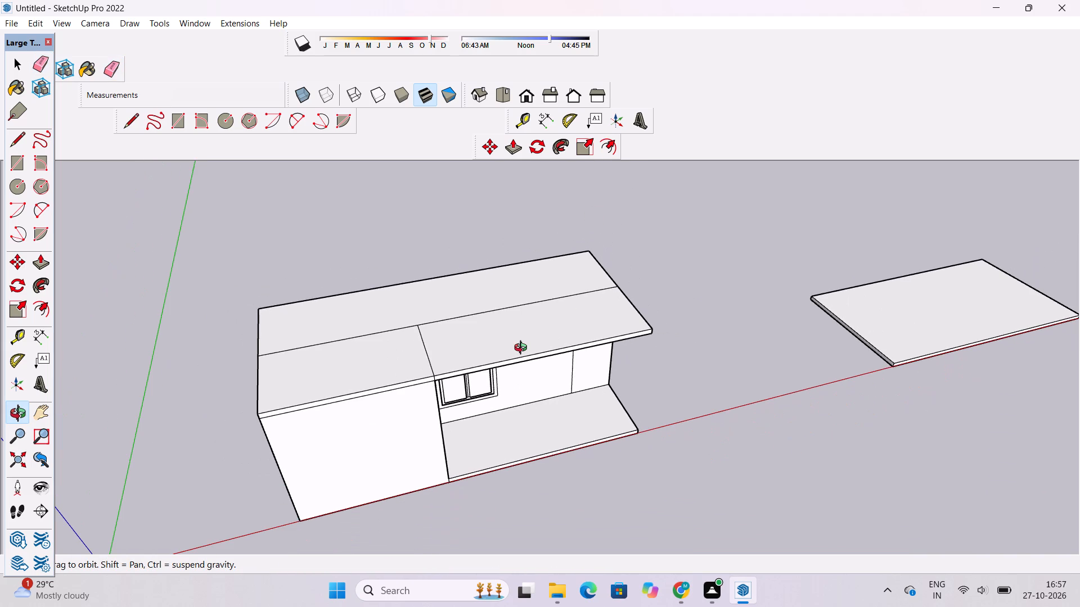
scroll(498, 358, up, 2)
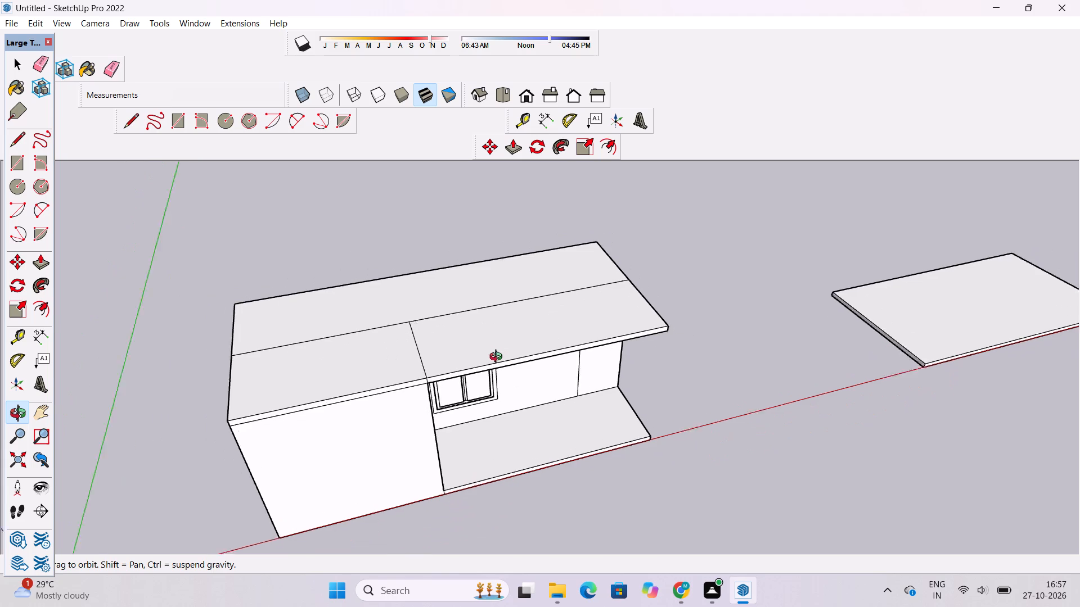
scroll(498, 358, up, 2)
shift+click(498, 358)
scroll(499, 356, down, 3)
drag(487, 357, 515, 342)
drag(348, 389, 551, 338)
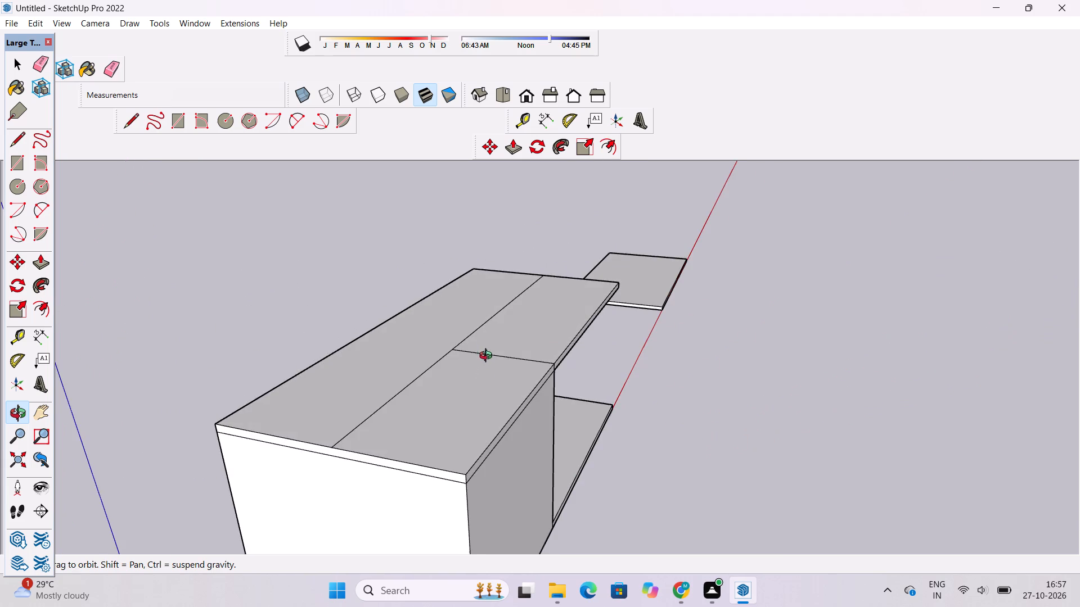
scroll(490, 353, down, 5)
drag(545, 386, 431, 396)
scroll(391, 383, up, 4)
shift+drag(415, 374, 401, 372)
drag(400, 371, 349, 365)
key(p)
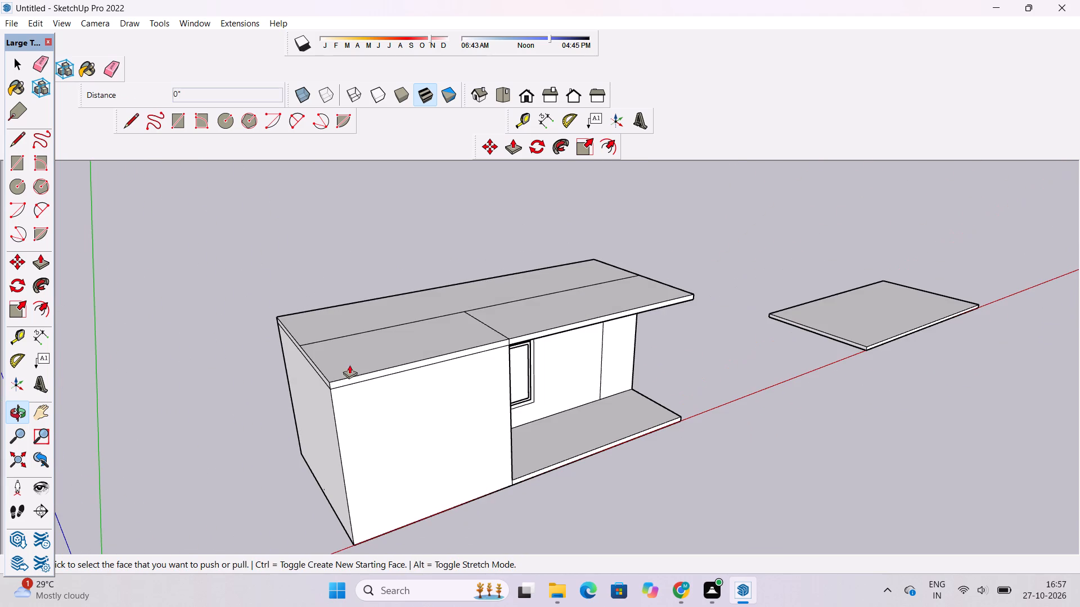
click(319, 325)
scroll(319, 310, down, 3)
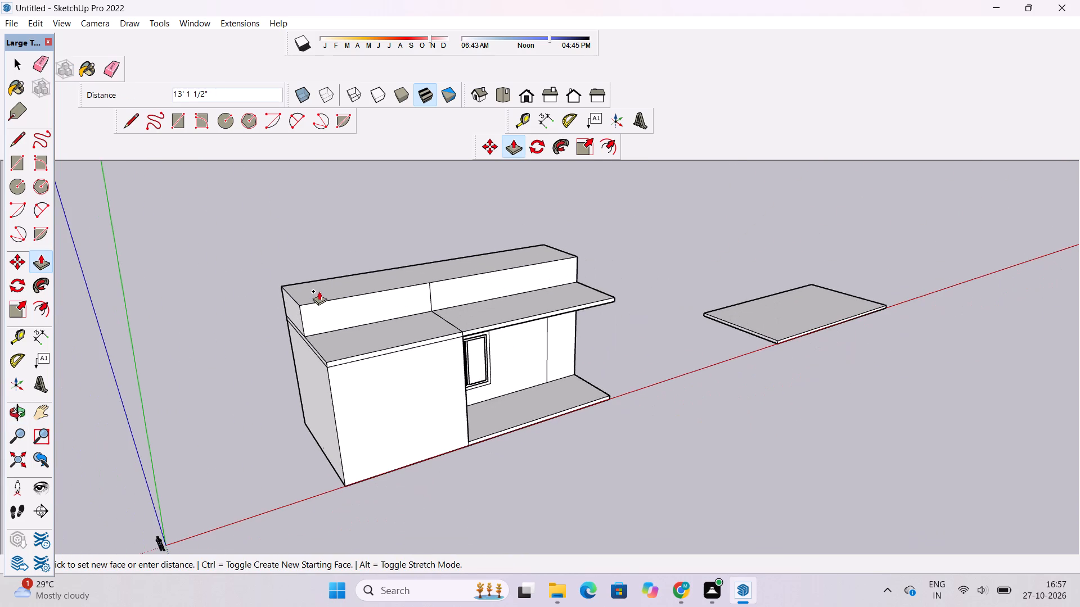
key(5)
text(0')
key(Return)
Check the wall thickness beside the recessed front opening, at the base slab, using the Line tool.
key(o)
scroll(319, 291, down, 2)
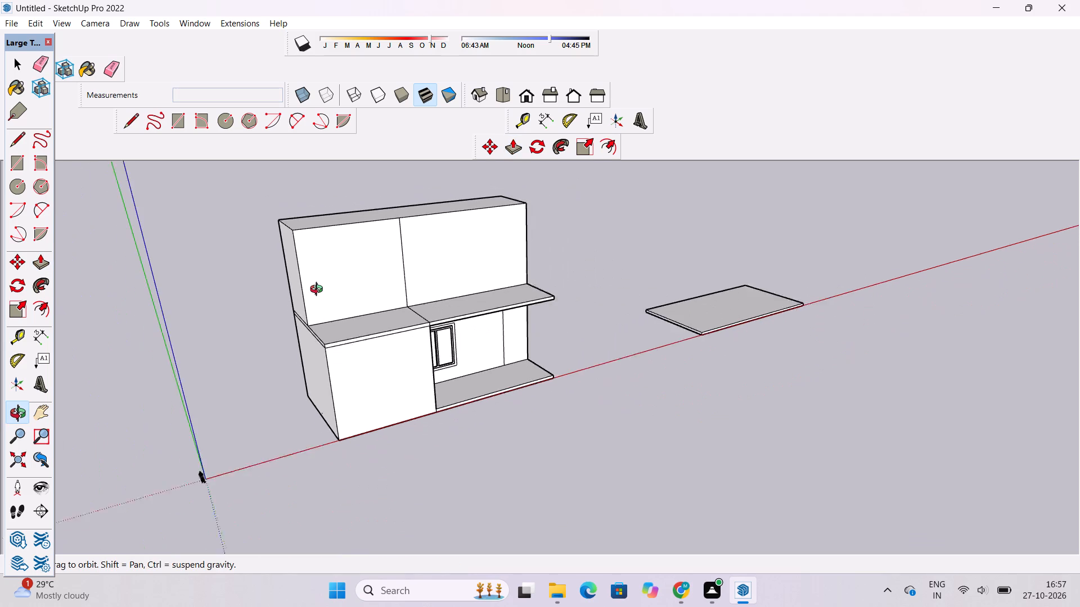
scroll(319, 291, down, 2)
shift+drag(376, 307, 292, 327)
drag(291, 327, 217, 344)
scroll(263, 332, up, 3)
drag(265, 333, 211, 426)
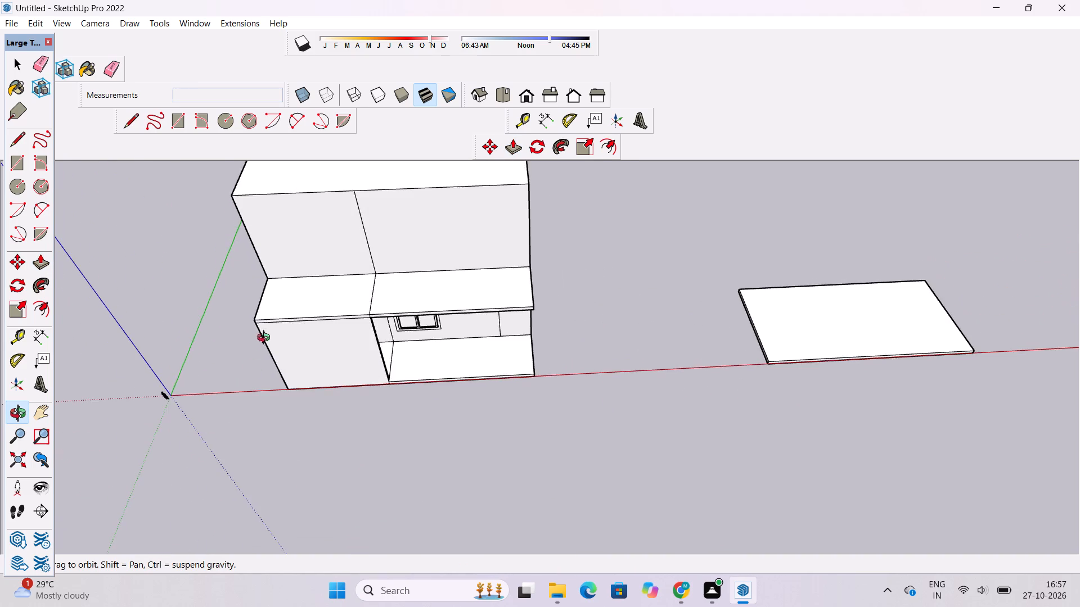
scroll(267, 333, up, 4)
scroll(429, 347, up, 5)
drag(539, 339, 313, 313)
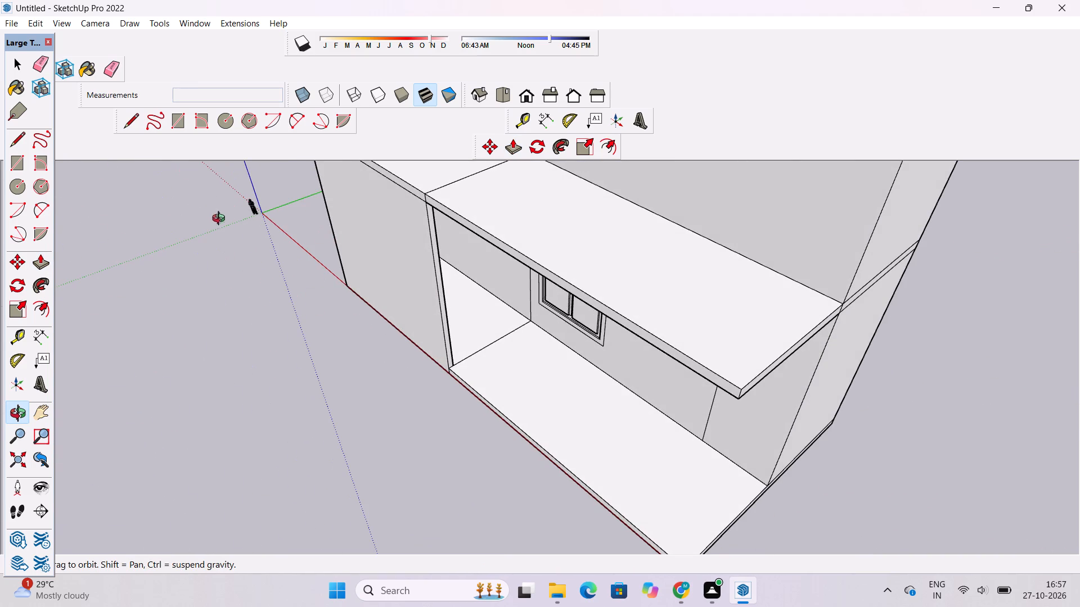
click(127, 125)
scroll(471, 372, up, 5)
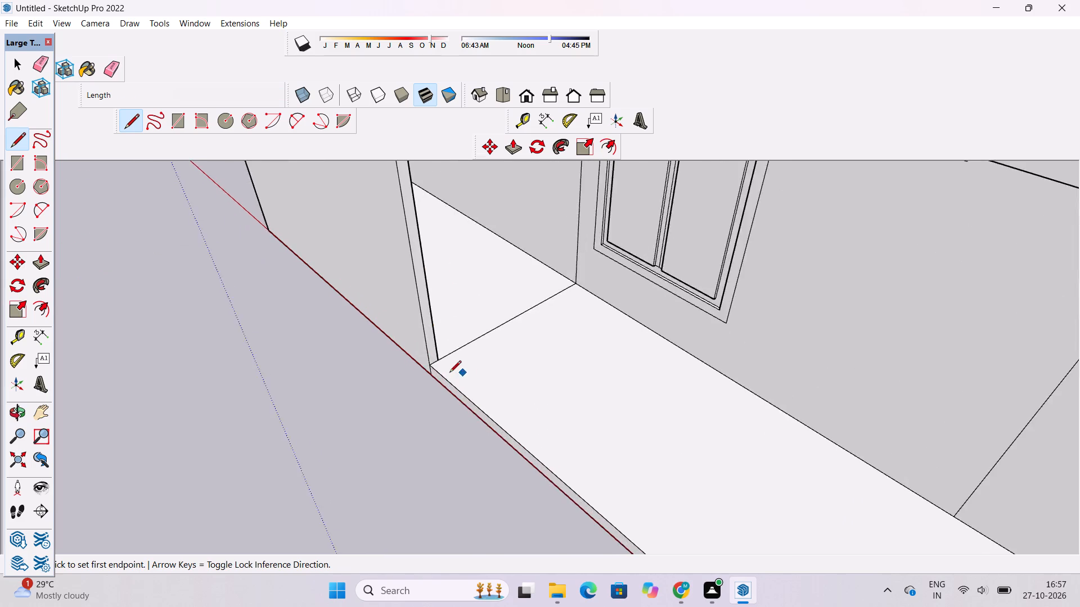
scroll(449, 373, up, 15)
click(385, 351)
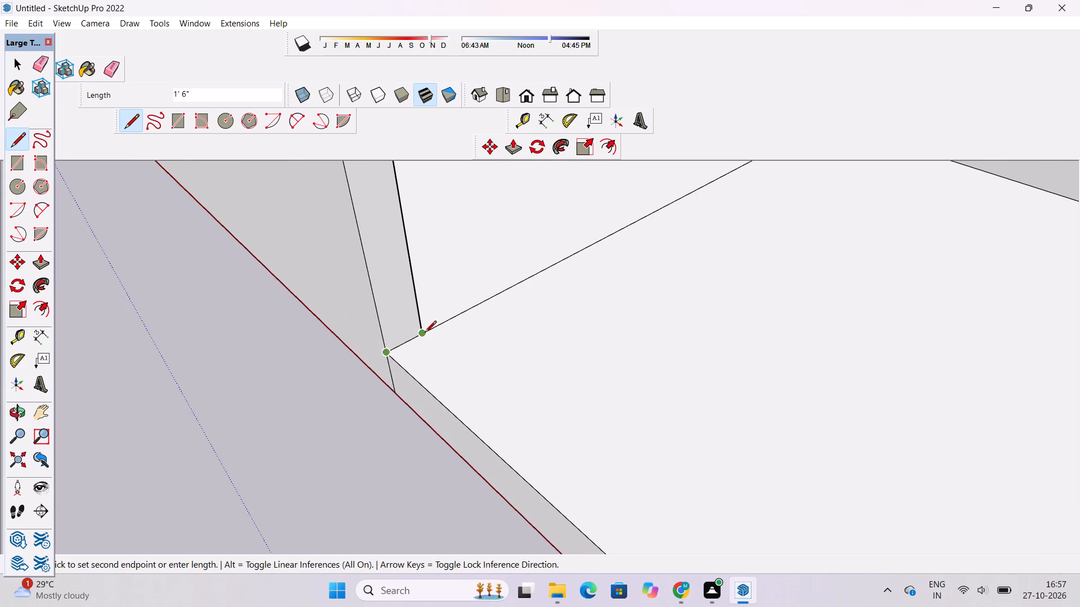
key(space)
Place a guide on the lower roof surface 1'6" inward from its end edge nearest the origin.
key(o)
scroll(439, 369, down, 13)
drag(444, 368, 550, 369)
scroll(554, 366, down, 12)
drag(563, 364, 693, 432)
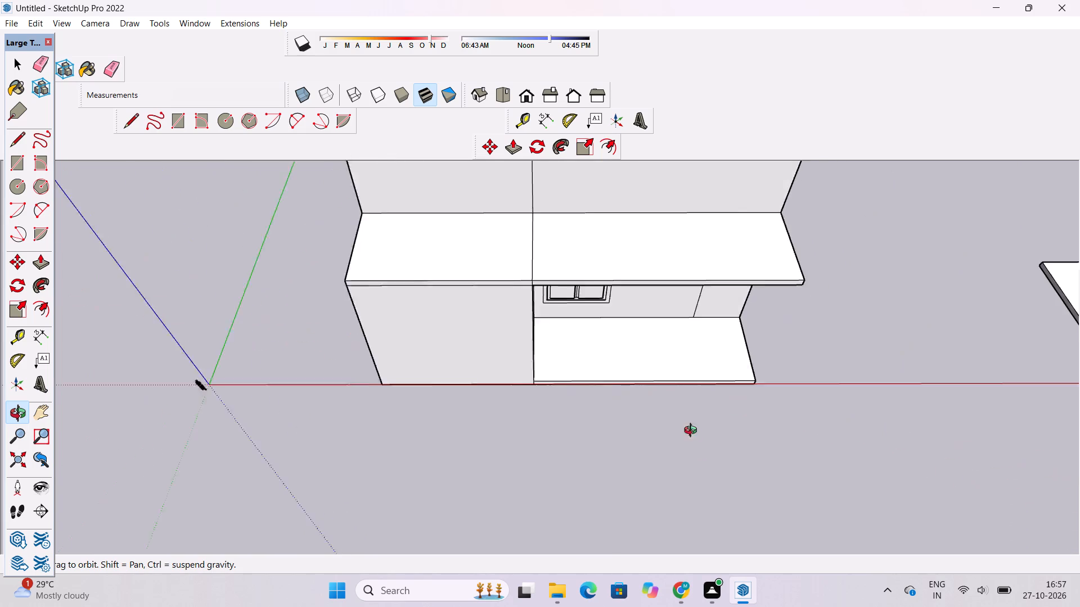
drag(693, 432, 702, 440)
scroll(452, 309, up, 5)
shift+drag(454, 303, 451, 339)
click(449, 341)
shift+drag(447, 342, 419, 351)
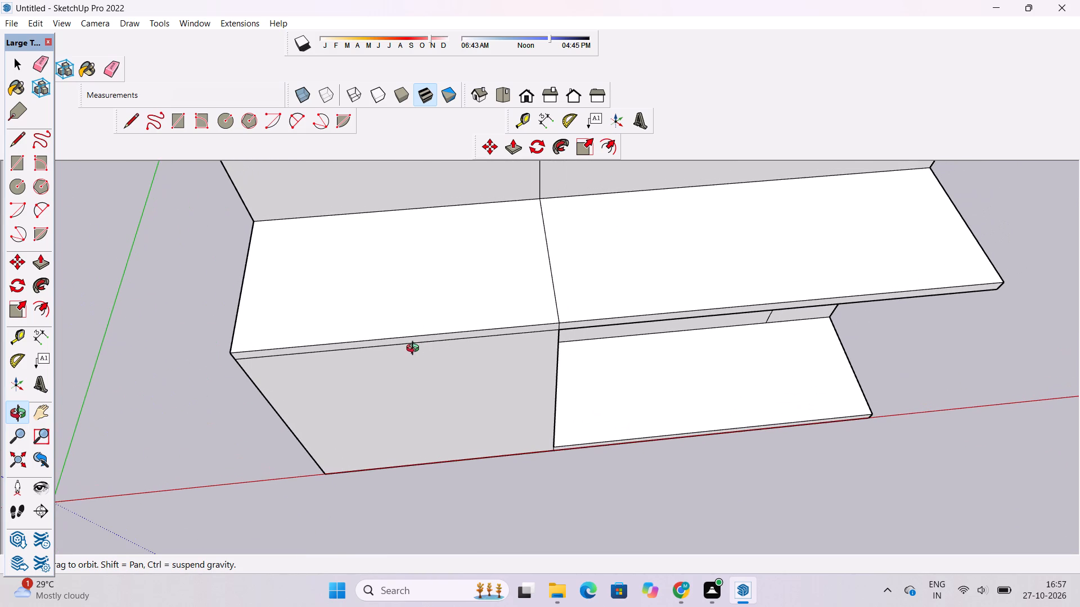
key(t)
scroll(206, 292, down, 3)
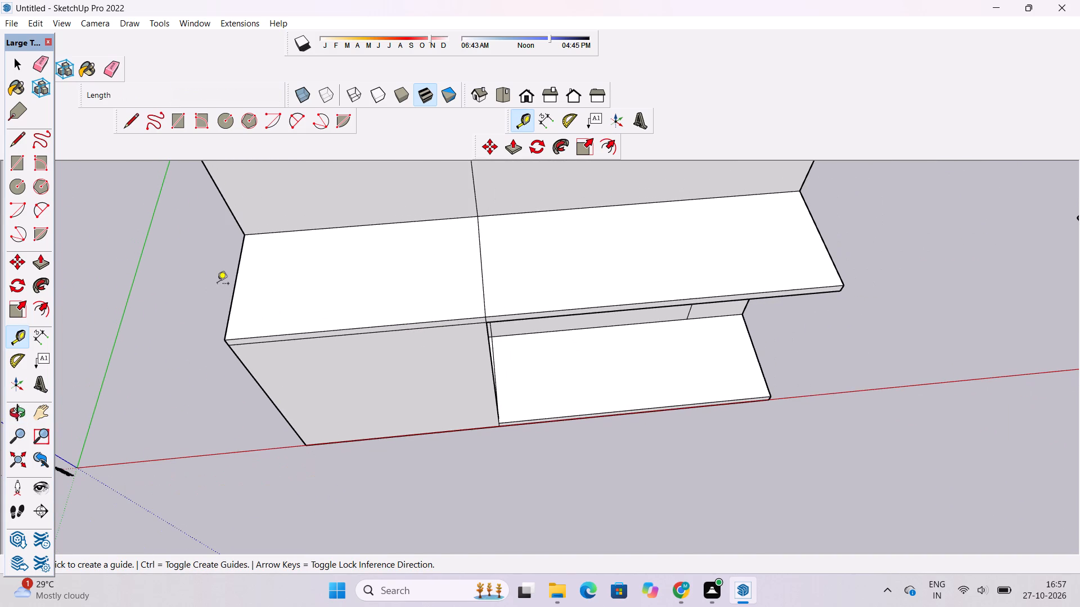
scroll(146, 287, down, 2)
scroll(215, 266, up, 5)
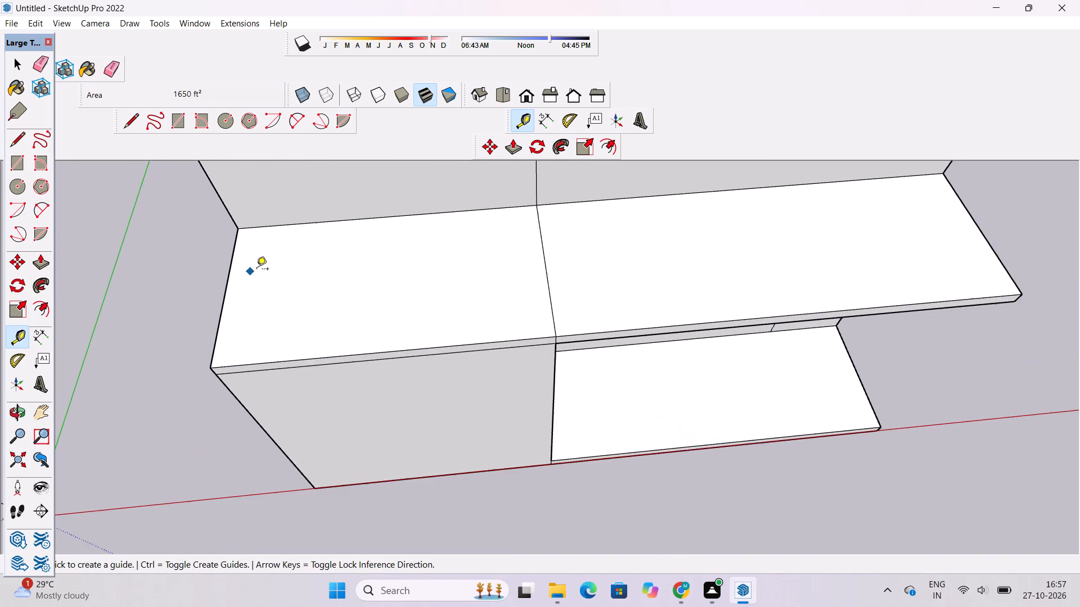
scroll(0, 300, down, 6)
scroll(151, 298, up, 11)
scroll(466, 257, down, 4)
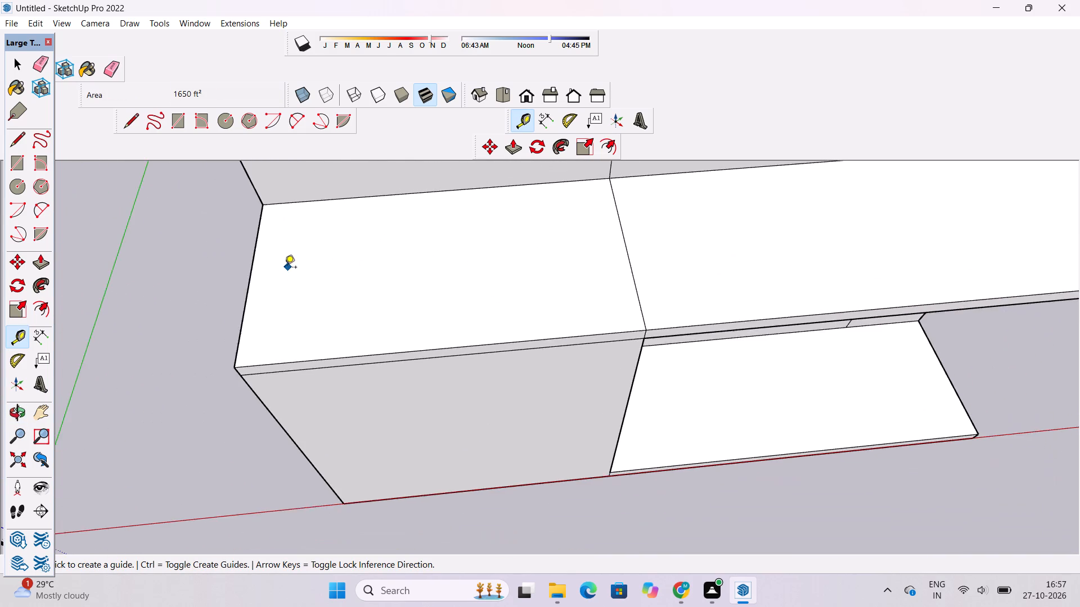
scroll(284, 268, up, 9)
scroll(157, 292, down, 3)
scroll(215, 268, up, 4)
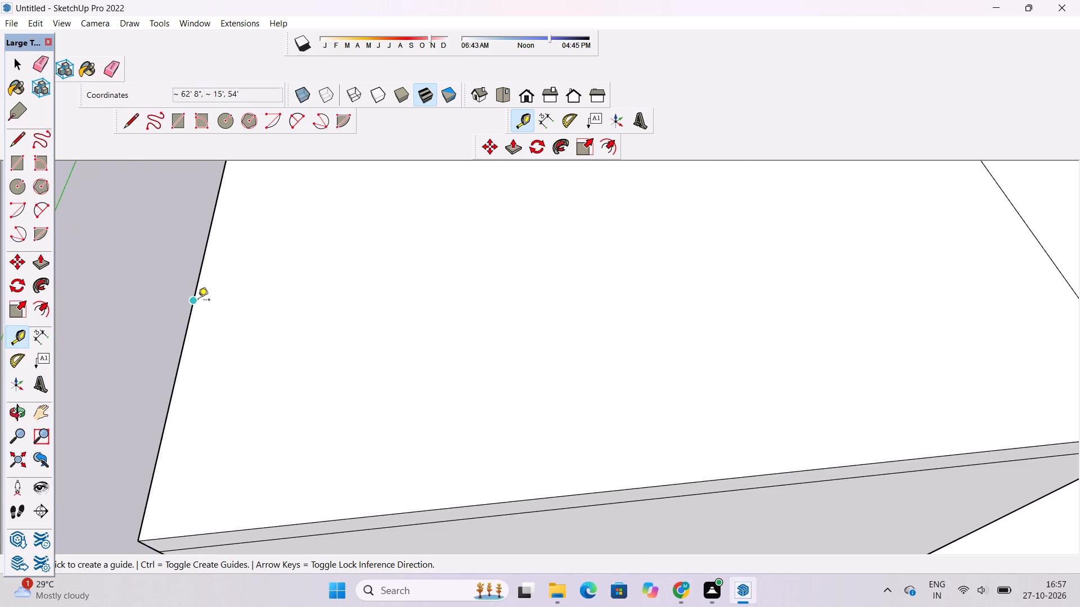
click(191, 301)
key(1)
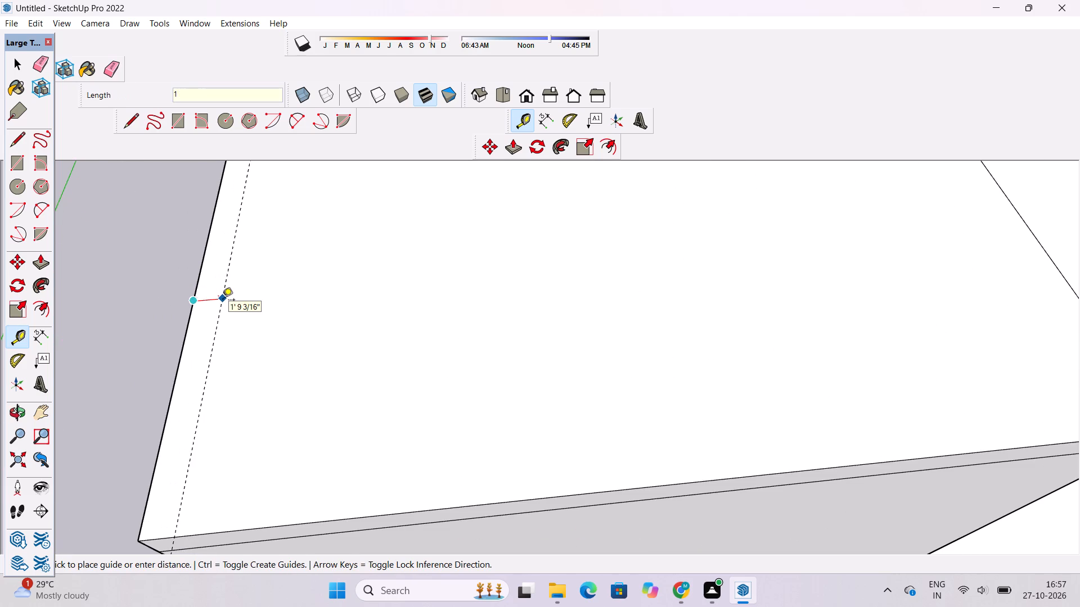
text('6")
key(Return)
Place a lengthwise guide on the lower roof surface 1'6" inward from its front edge.
scroll(226, 304, down, 6)
scroll(229, 365, down, 5)
scroll(357, 387, up, 5)
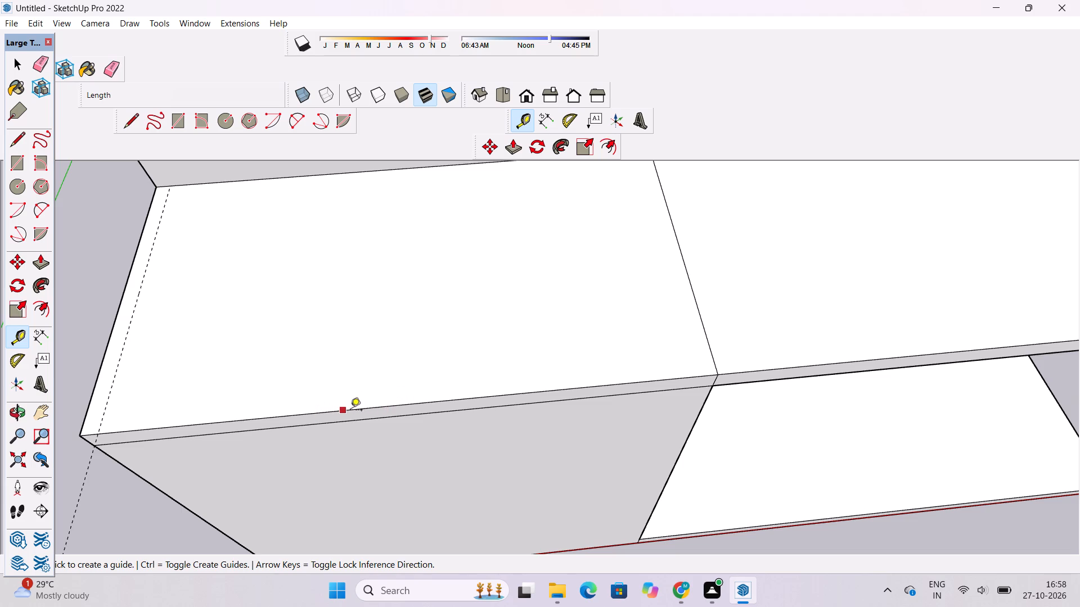
click(408, 406)
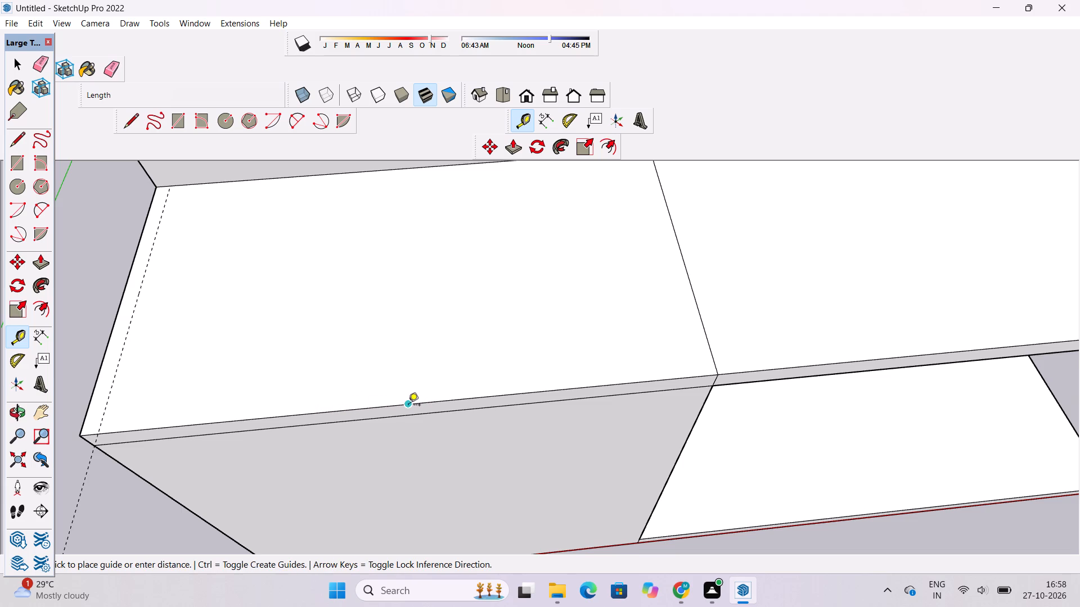
scroll(408, 406, down, 3)
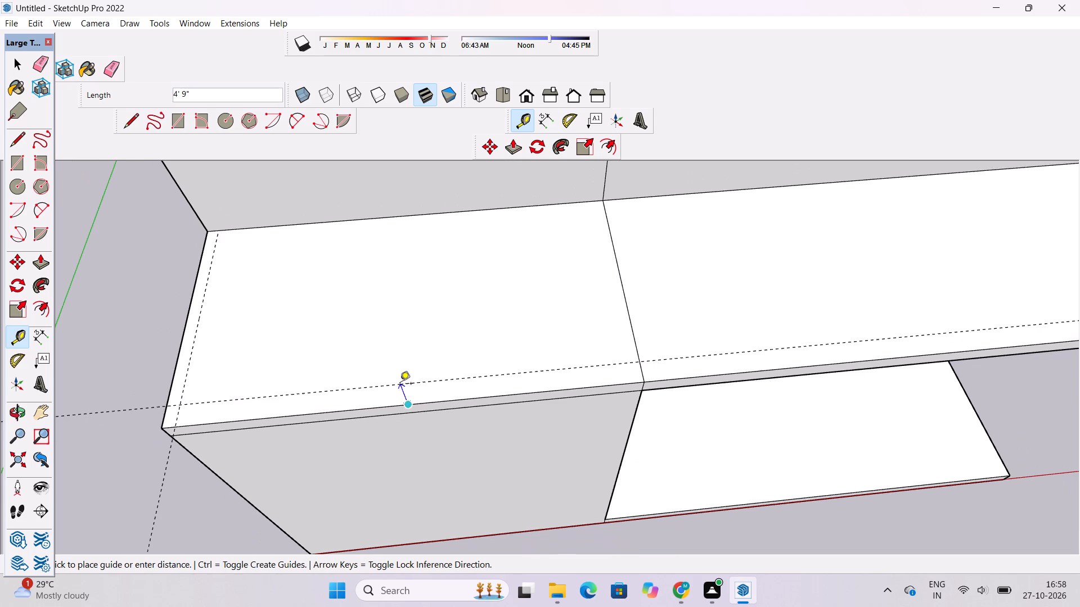
text(1'6")
key(Return)
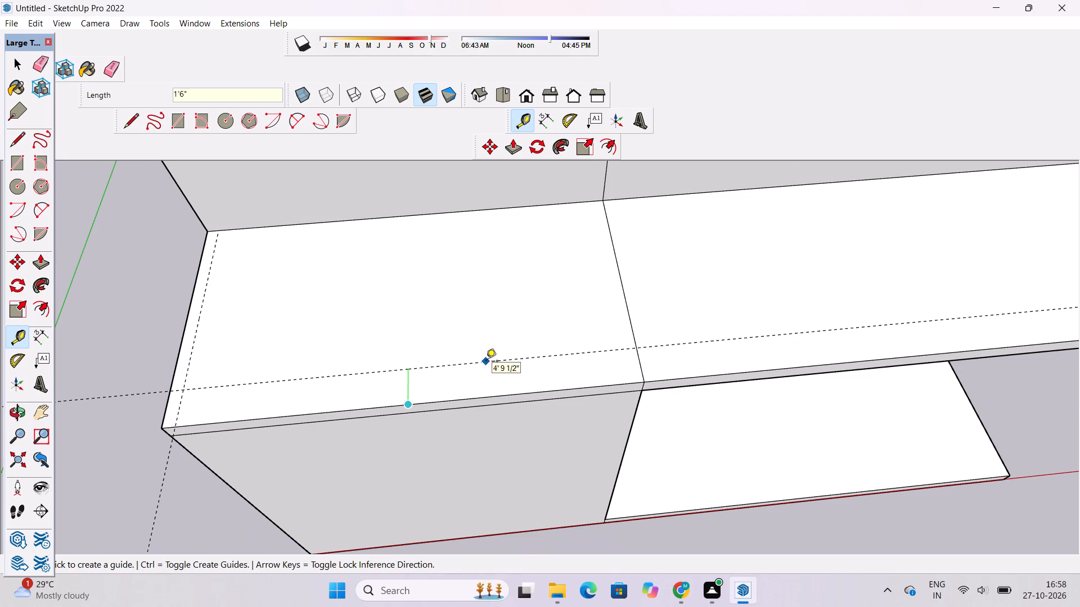
Draw lines along the guides from the upper block's base to the guide intersection, and 53' 6" along the front to the cross line.
scroll(56, 405, down, 6)
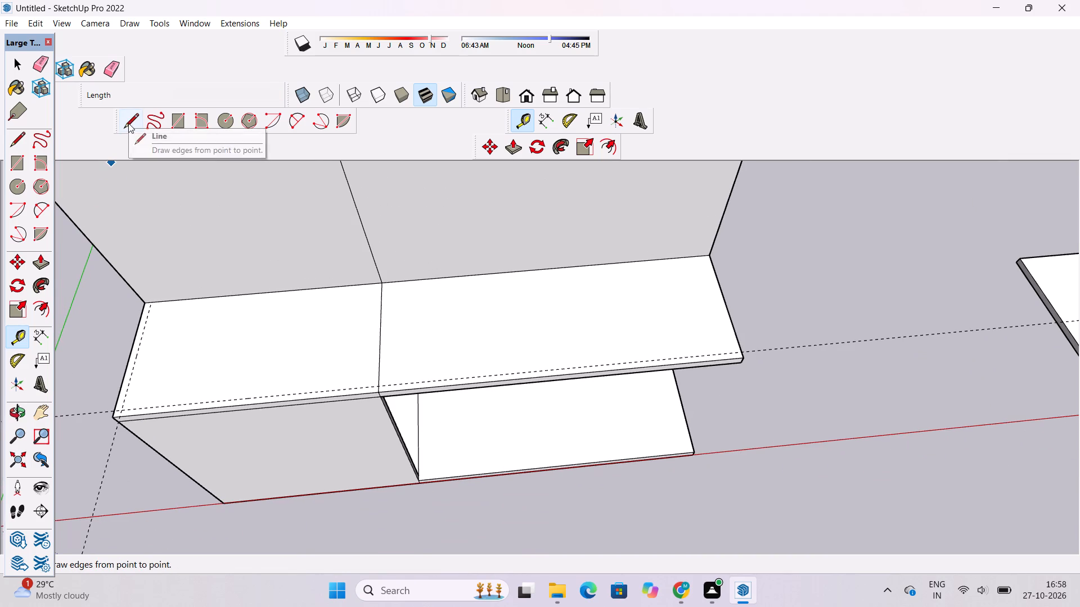
click(128, 123)
scroll(545, 329, down, 4)
scroll(268, 336, up, 14)
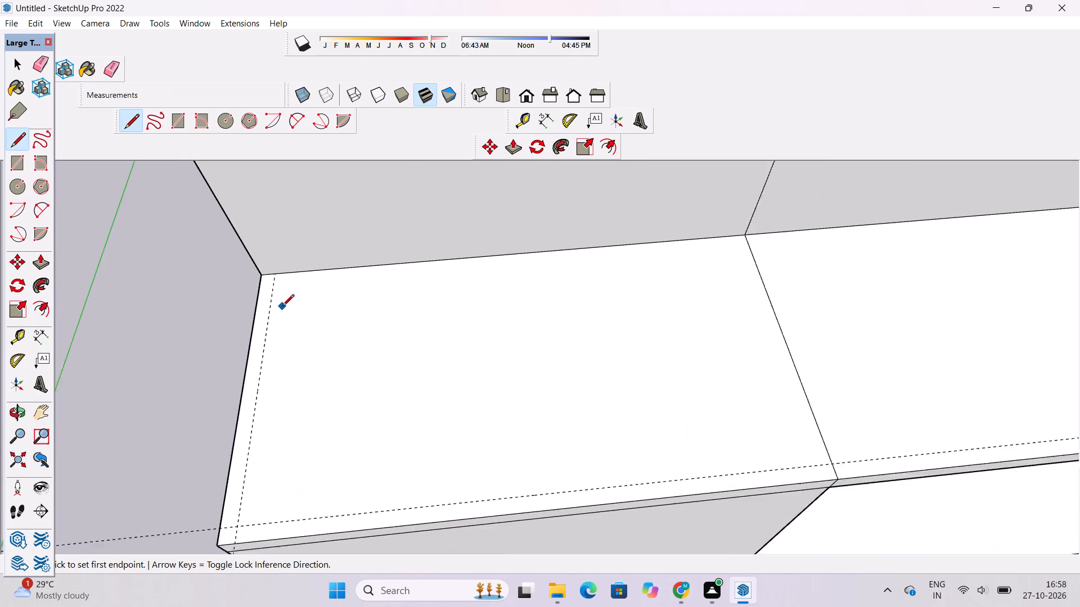
scroll(282, 307, up, 2)
click(269, 261)
scroll(254, 267, down, 5)
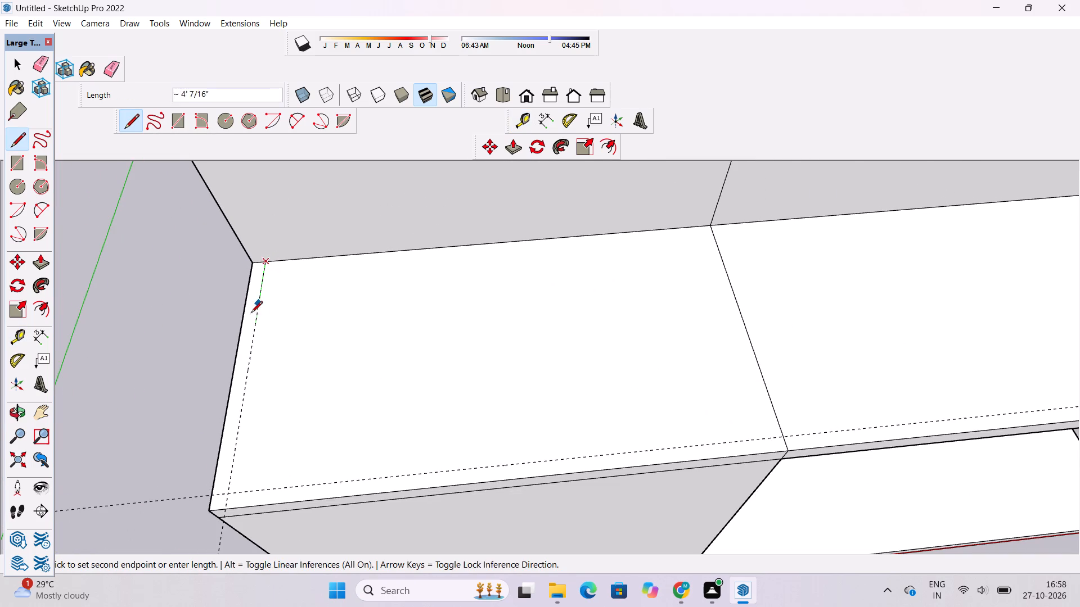
click(226, 493)
scroll(202, 481, down, 5)
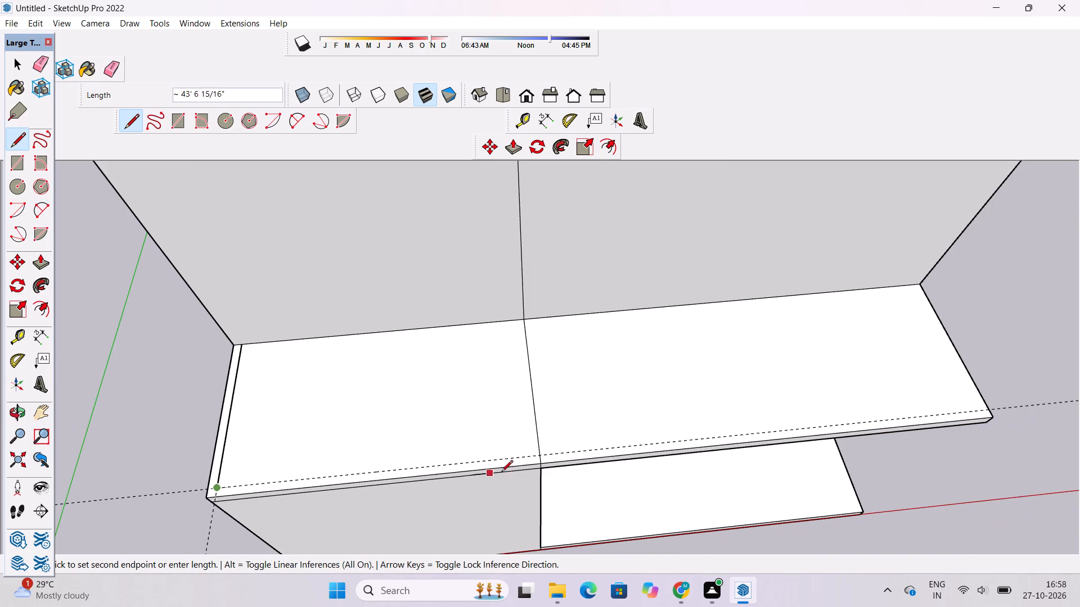
click(540, 455)
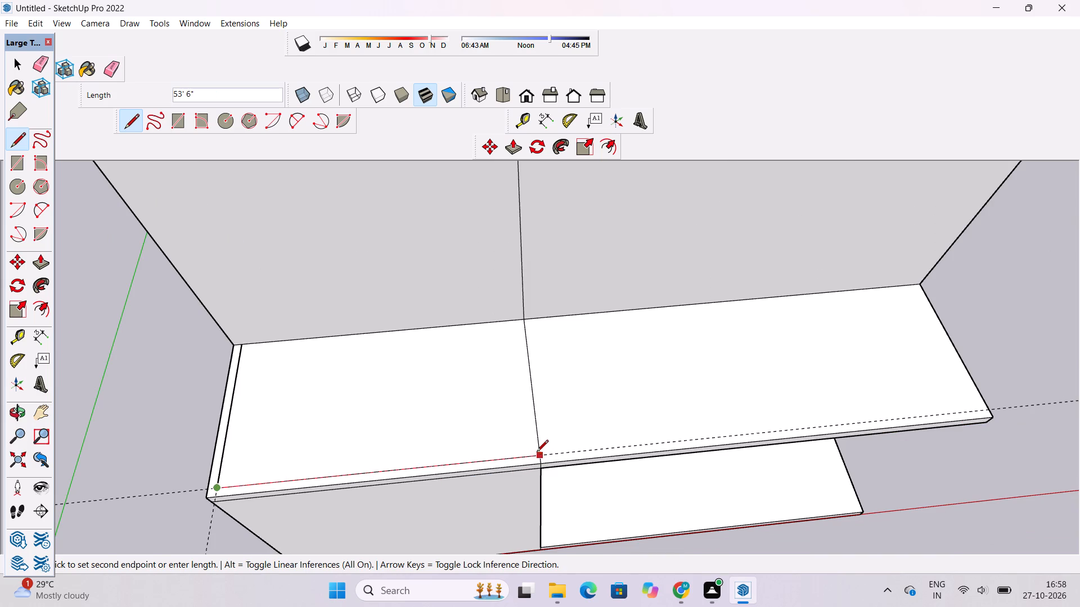
scroll(452, 441, down, 5)
key(o)
shift+drag(460, 486, 460, 479)
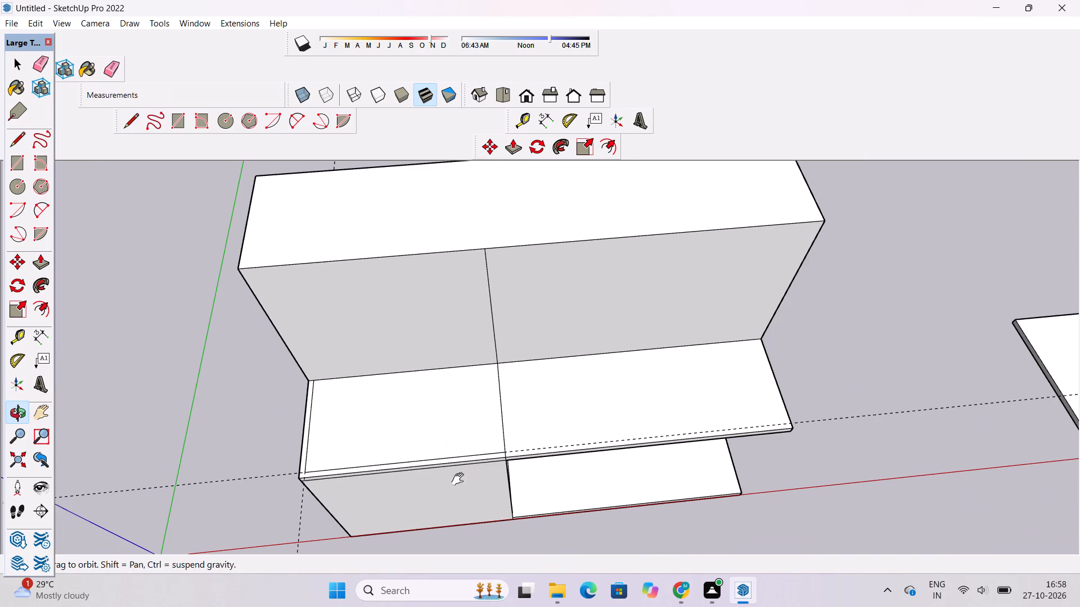
Erase the two construction guides crossing at the lower roof's corner nearest the origin.
shift+drag(460, 479, 458, 425)
drag(458, 424, 428, 434)
scroll(314, 448, up, 2)
shift+drag(305, 442, 328, 433)
key(e)
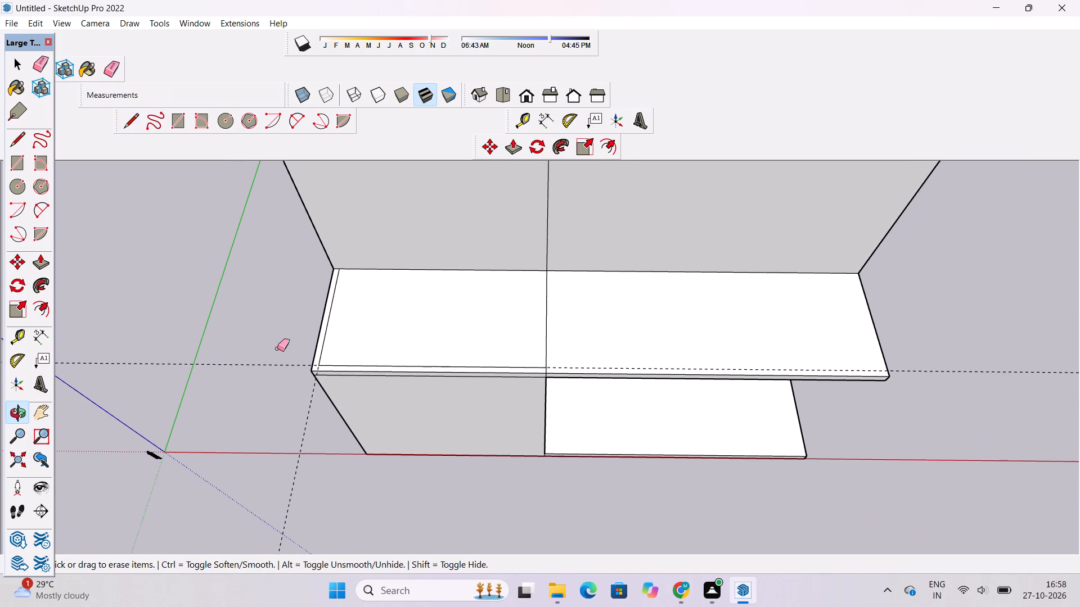
drag(274, 342, 310, 411)
Push/Pull the L-shaped edge strip on the lower roof up 50' to the height of the upper block's top.
scroll(244, 418, down, 1)
key(o)
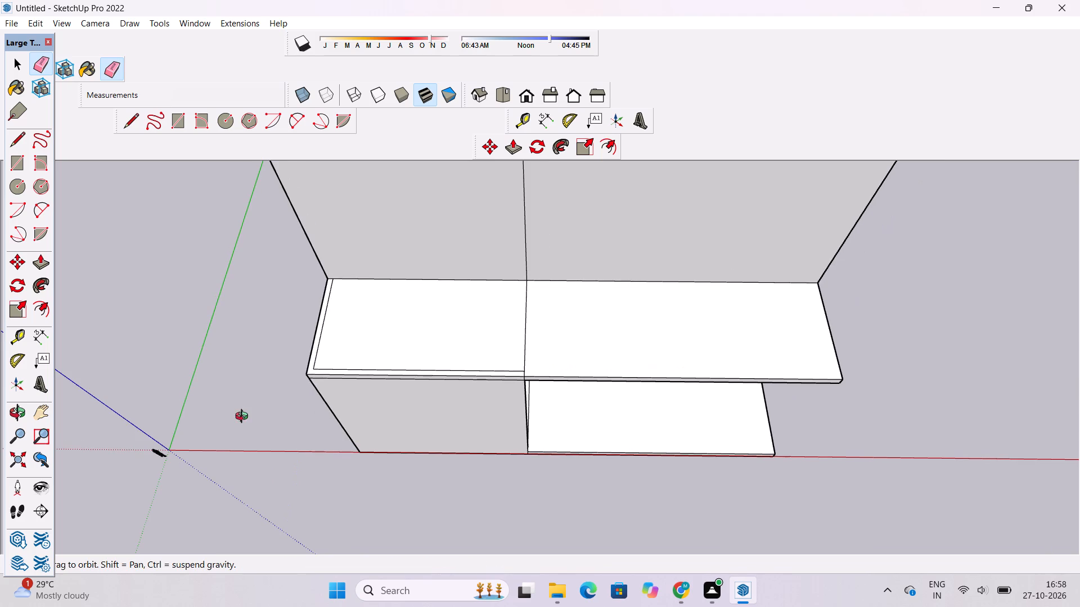
shift+drag(523, 401, 507, 402)
scroll(507, 402, down, 2)
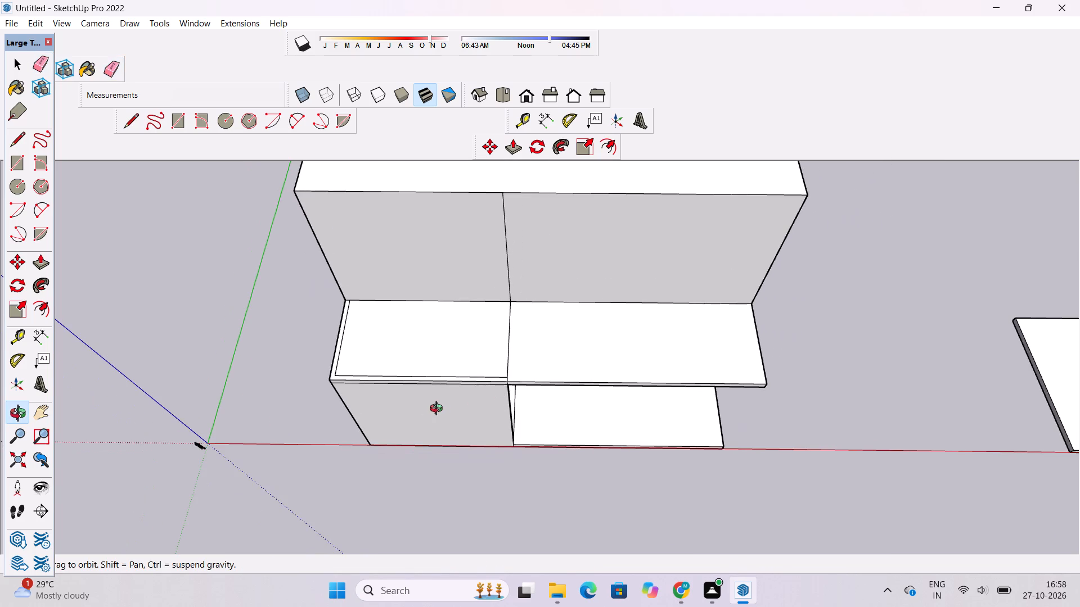
drag(439, 410, 539, 341)
shift+drag(537, 343, 493, 408)
drag(471, 420, 521, 377)
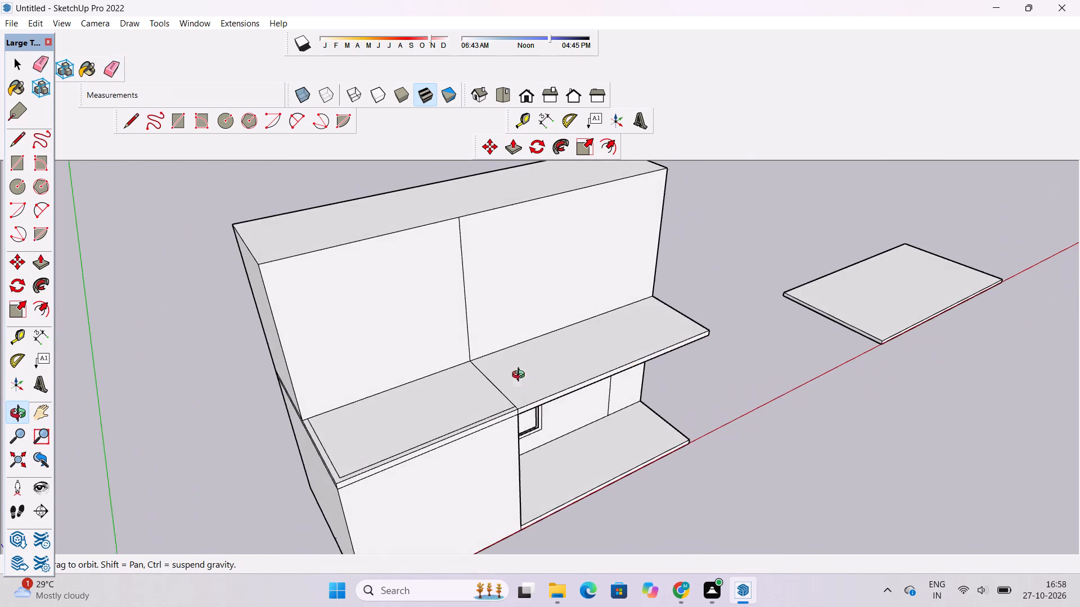
shift+drag(511, 382, 497, 398)
key(p)
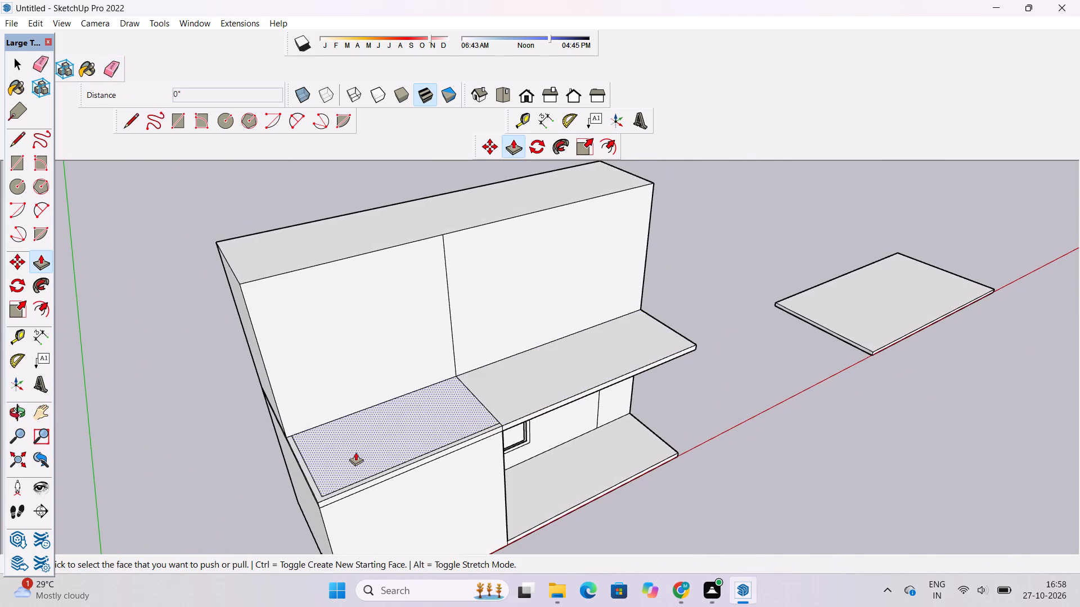
scroll(327, 482, up, 4)
click(318, 502)
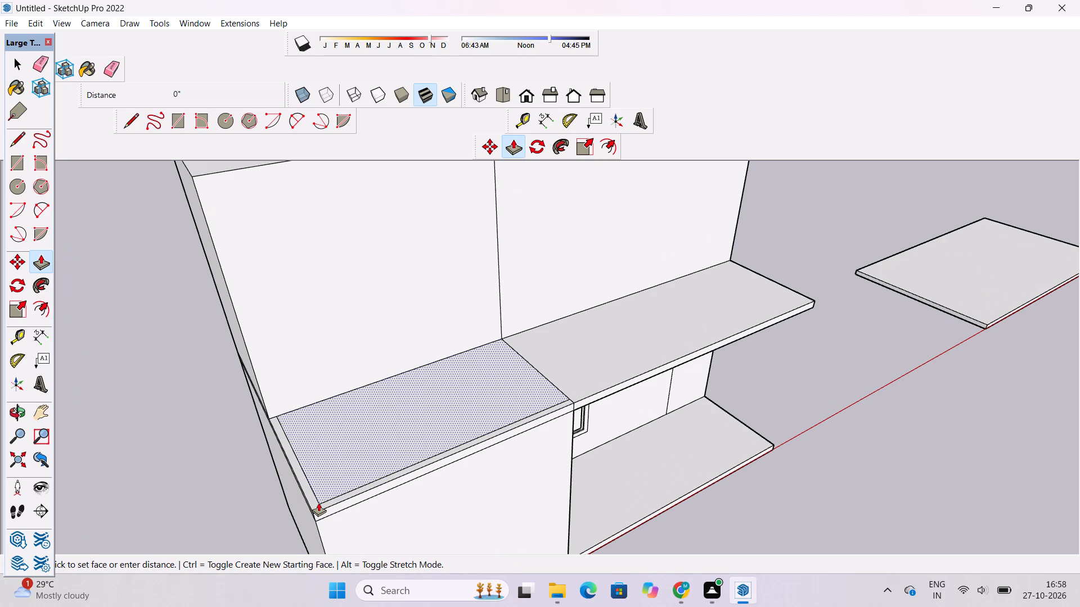
key(p)
click(316, 502)
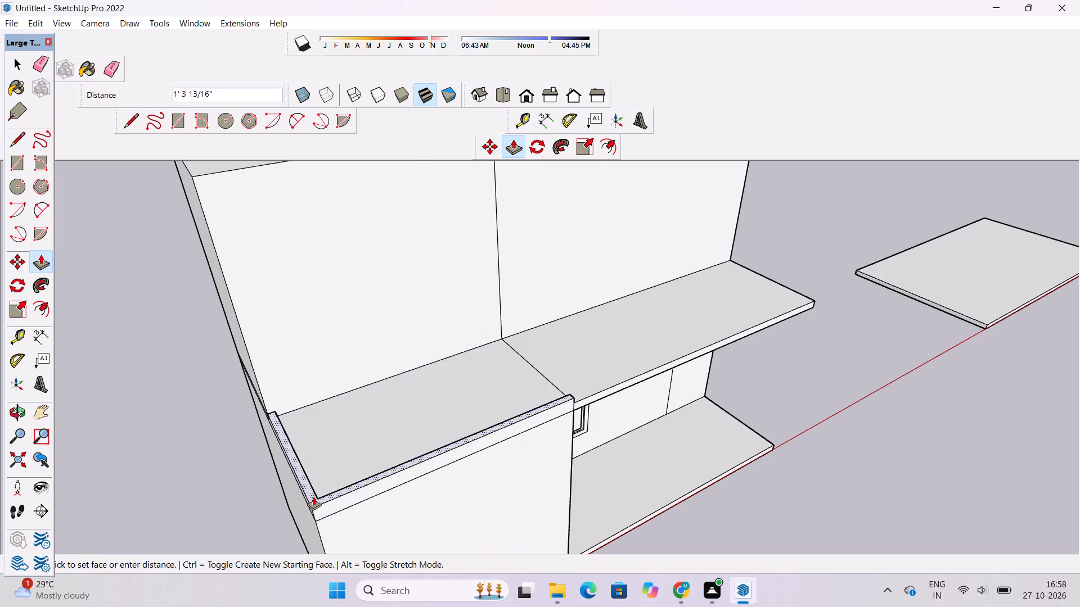
scroll(313, 496, down, 2)
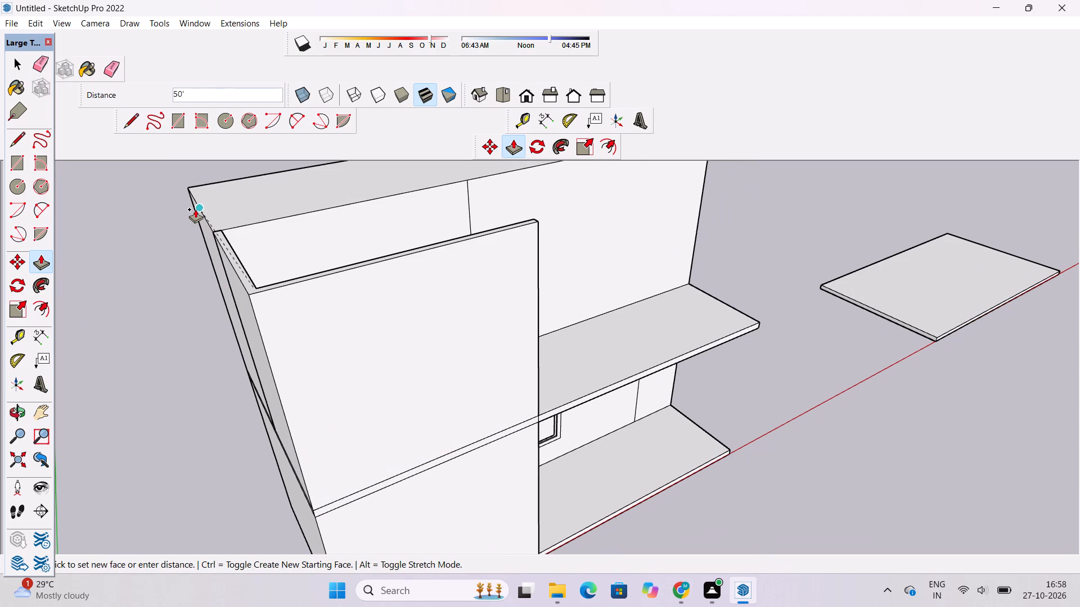
click(195, 209)
Examine the raised upper-floor walls from the front, above and the end nearest the origin.
scroll(204, 232, down, 2)
key(o)
drag(343, 260, 318, 309)
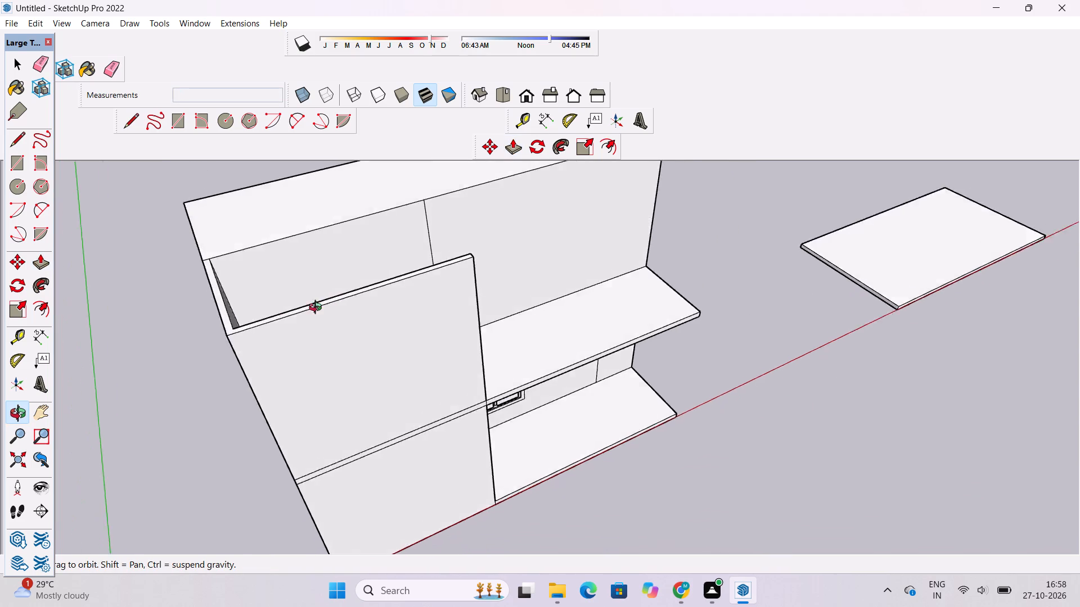
drag(318, 309, 275, 330)
drag(357, 316, 326, 328)
scroll(349, 309, down, 5)
drag(423, 349, 359, 180)
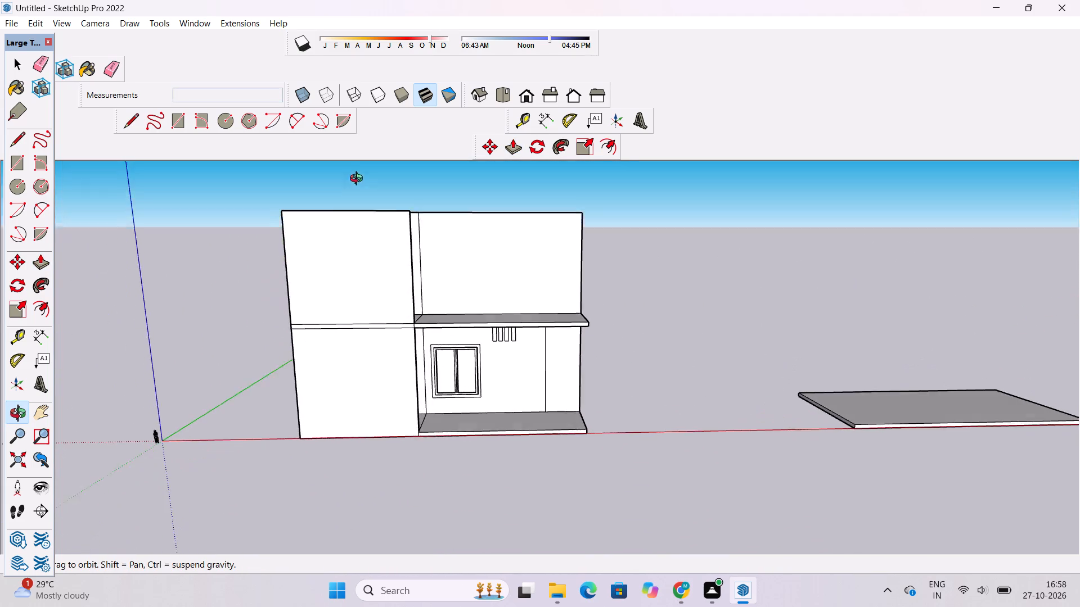
drag(359, 180, 356, 172)
scroll(448, 306, up, 1)
drag(451, 304, 413, 302)
drag(413, 302, 458, 316)
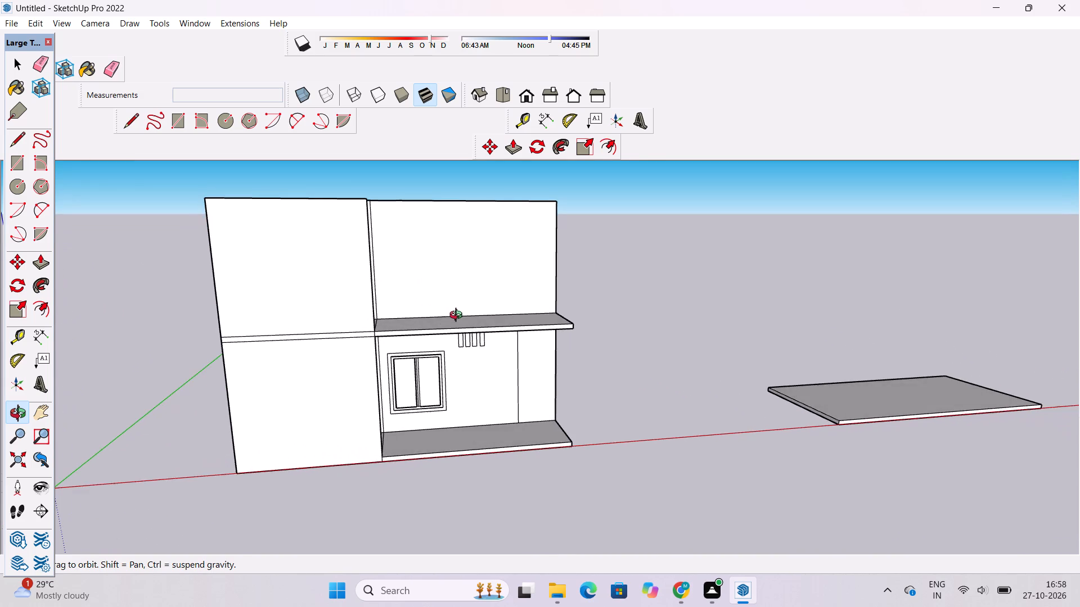
drag(458, 316, 460, 316)
scroll(393, 292, down, 4)
drag(406, 284, 421, 397)
shift+drag(433, 356, 392, 328)
drag(387, 325, 422, 339)
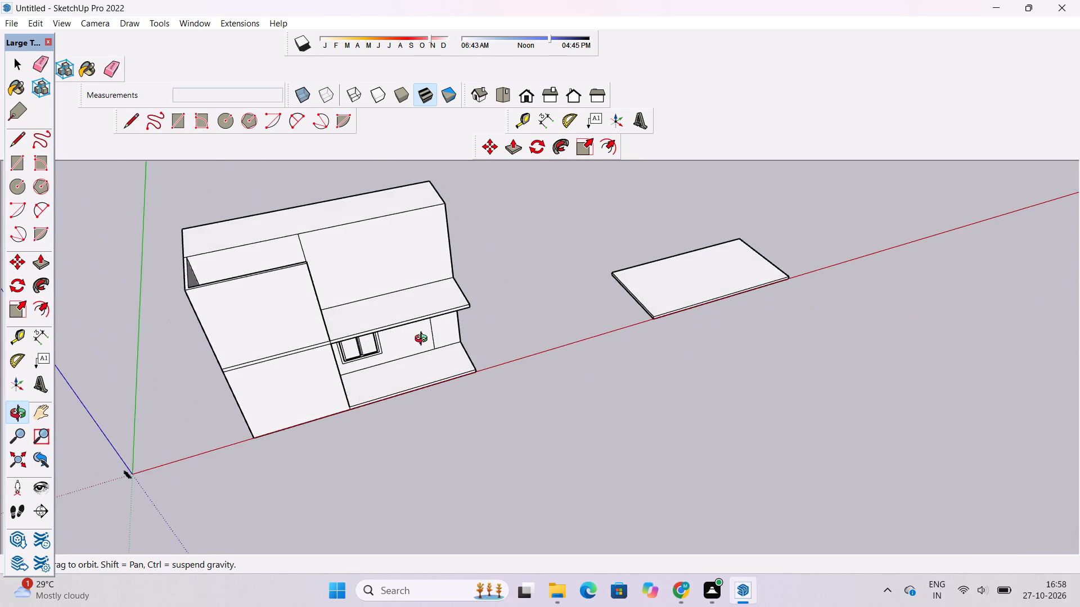
scroll(423, 336, down, 3)
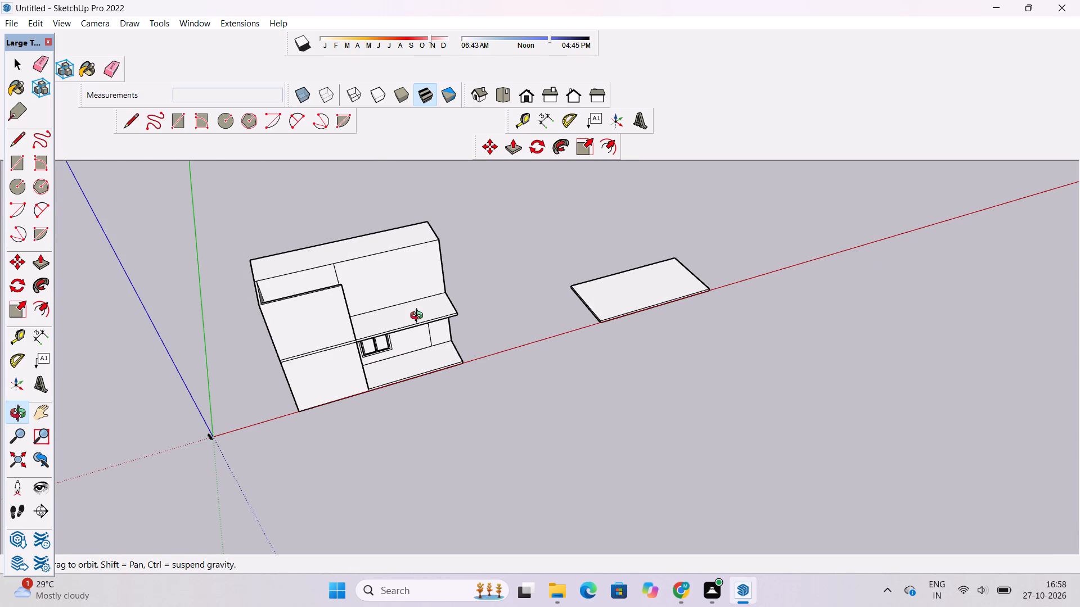
shift+drag(419, 317, 429, 286)
click(429, 286)
scroll(368, 300, down, 2)
shift+drag(320, 261, 350, 232)
scroll(350, 232, up, 3)
shift+drag(350, 233, 346, 273)
drag(300, 284, 391, 182)
scroll(367, 273, up, 4)
shift+drag(357, 273, 343, 249)
drag(343, 248, 335, 262)
key(space)
click(173, 280)
key(o)
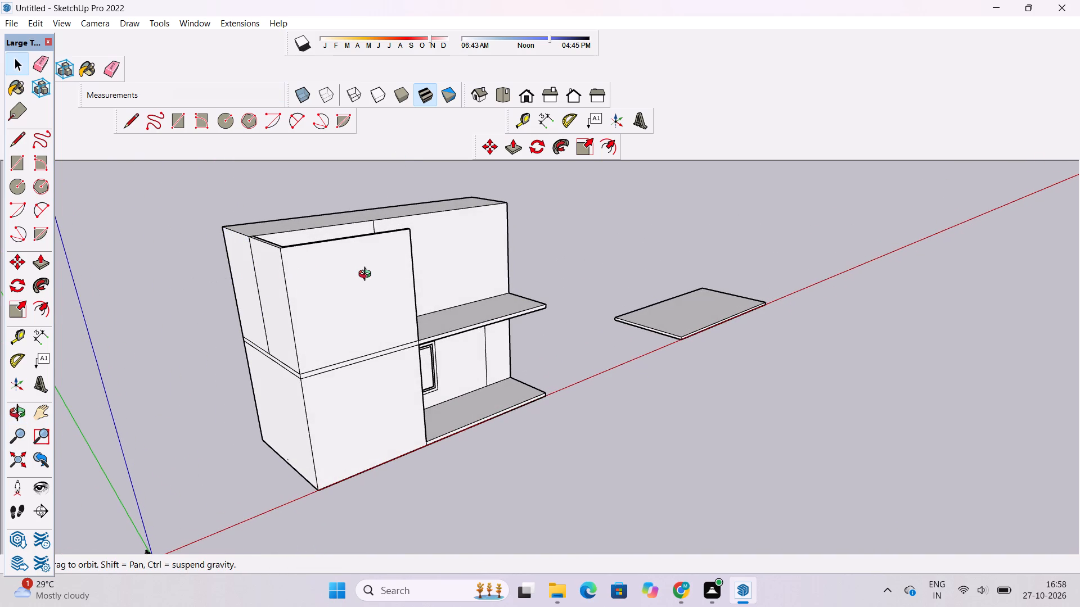
drag(365, 279, 343, 302)
scroll(284, 314, up, 3)
shift+drag(502, 265, 394, 283)
drag(392, 284, 435, 291)
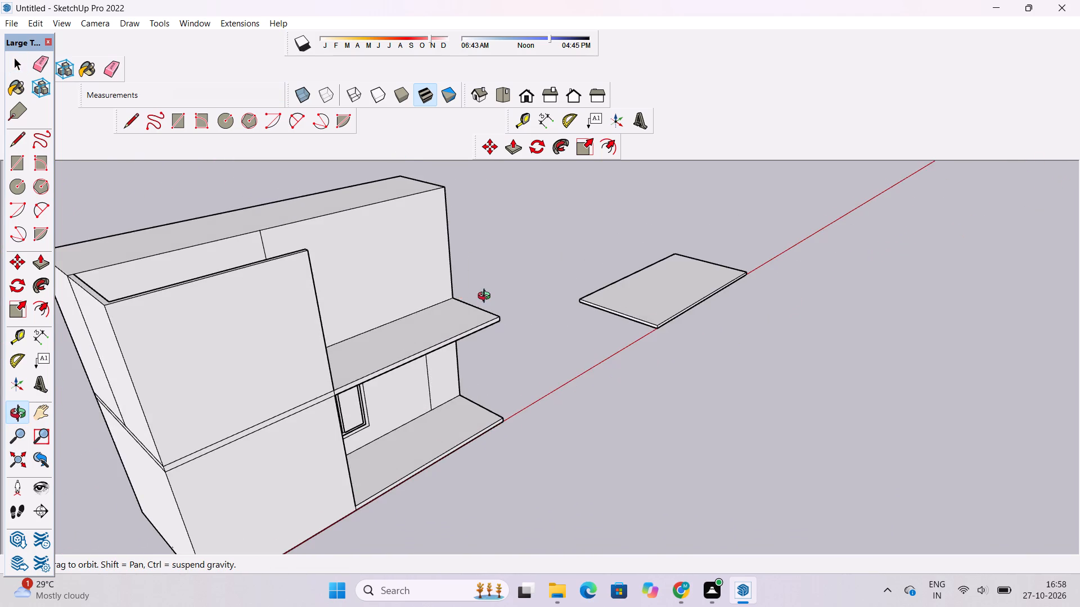
scroll(487, 297, down, 3)
shift+drag(494, 298, 485, 296)
Copy the loose slab by its bottom corner onto the upper block's top back corner nearest the origin.
key(space)
click(577, 304)
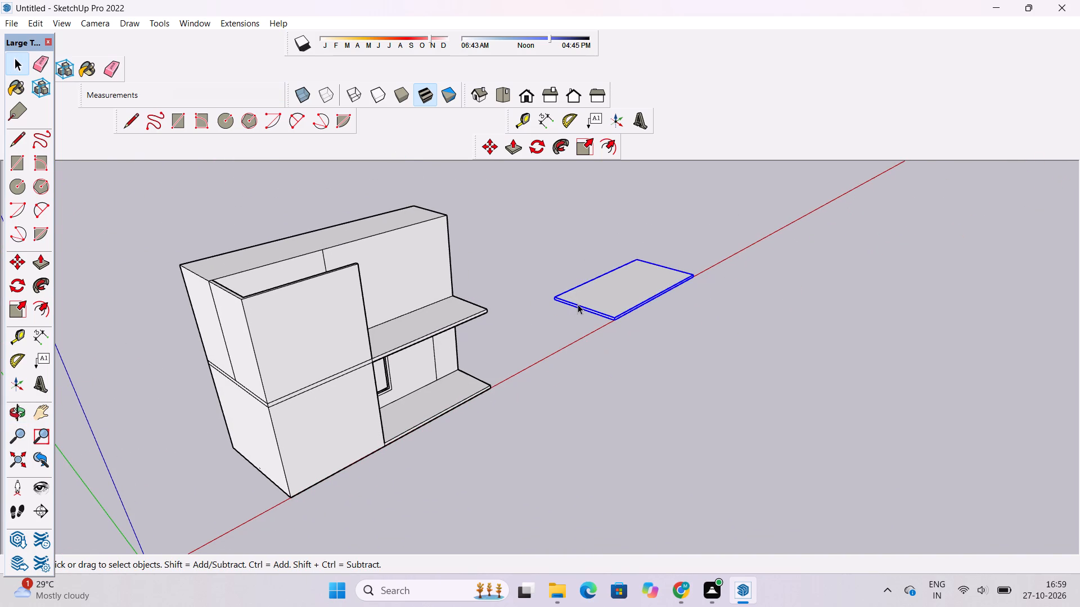
key(m)
scroll(541, 299, up, 5)
scroll(561, 305, up, 16)
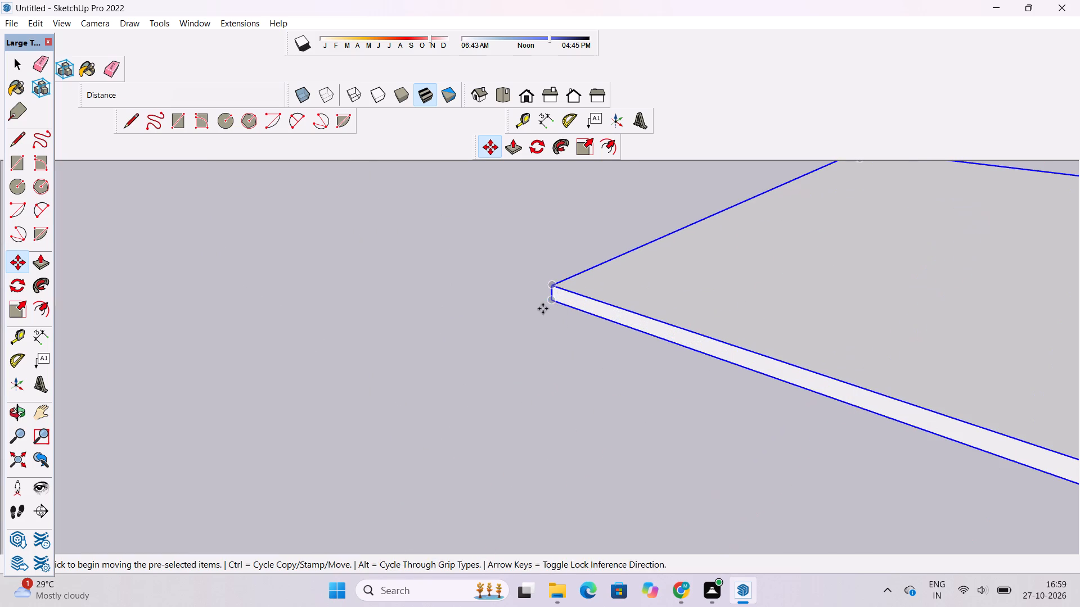
click(551, 298)
scroll(616, 307, down, 20)
scroll(616, 307, down, 2)
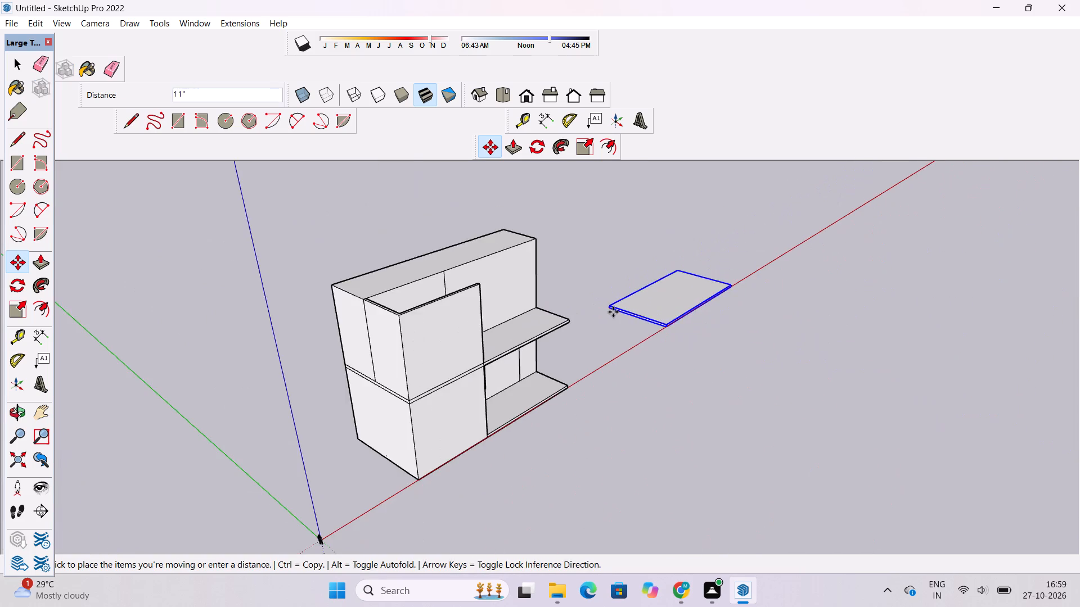
scroll(613, 312, down, 4)
scroll(499, 301, up, 16)
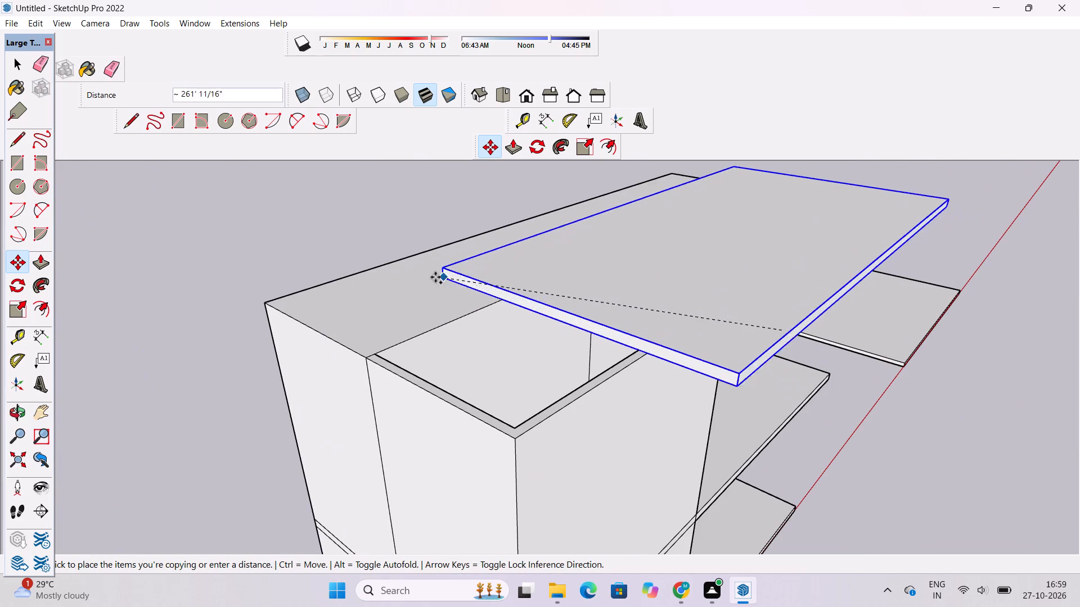
click(266, 303)
key(space)
Explode the copied slab group on top of the upper block.
scroll(266, 303, down, 1)
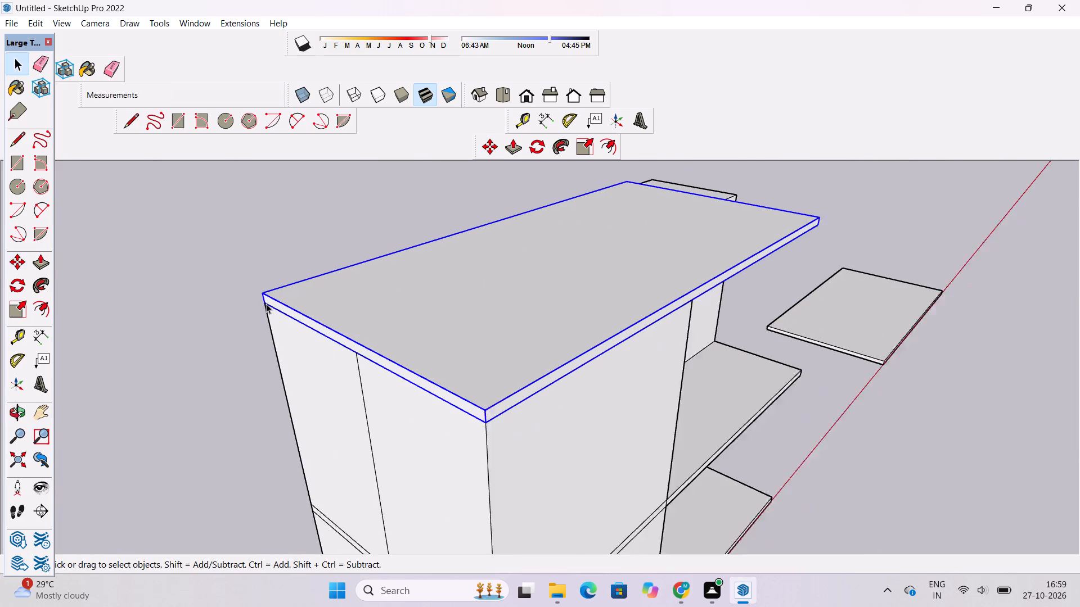
scroll(266, 303, down, 1)
right_click(331, 305)
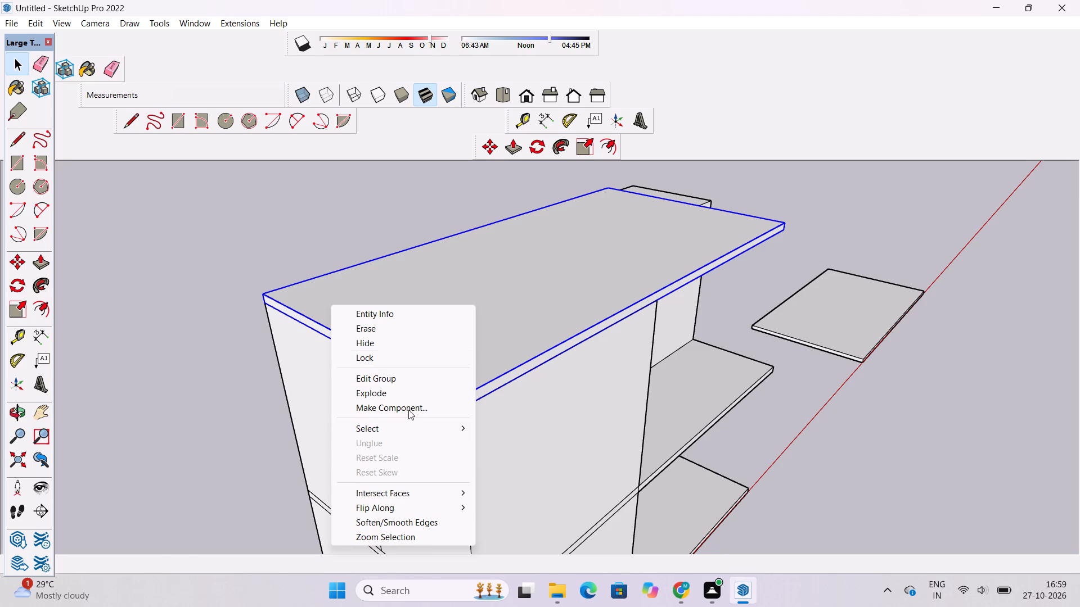
click(403, 391)
click(216, 414)
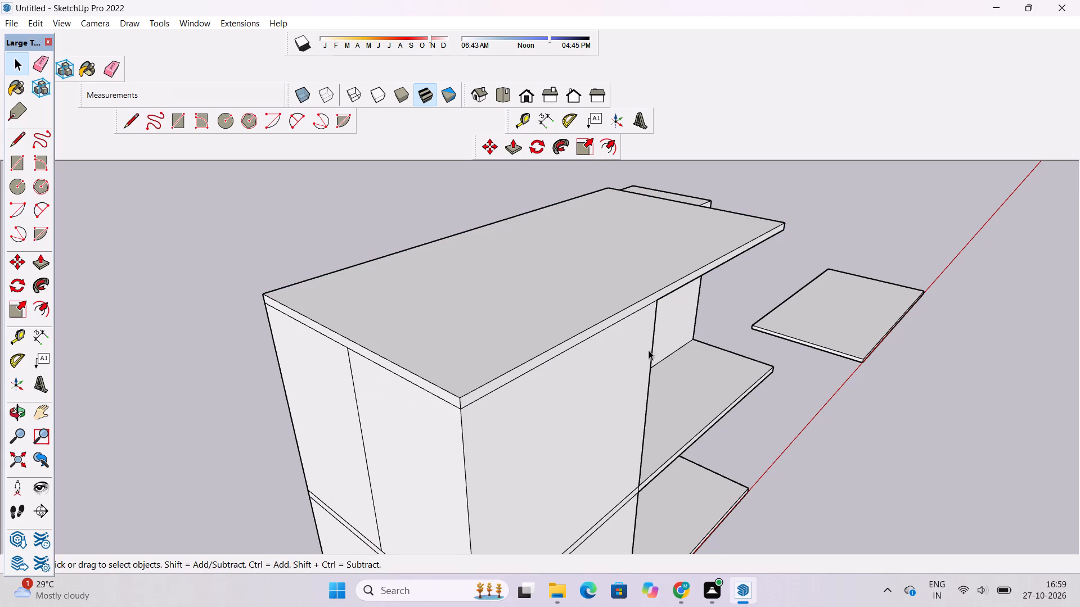
Push/Pull the top slab's far end face out 15', flush with the end wall of the upper block.
key(o)
scroll(528, 389, down, 4)
shift+drag(571, 393, 555, 414)
drag(731, 388, 457, 311)
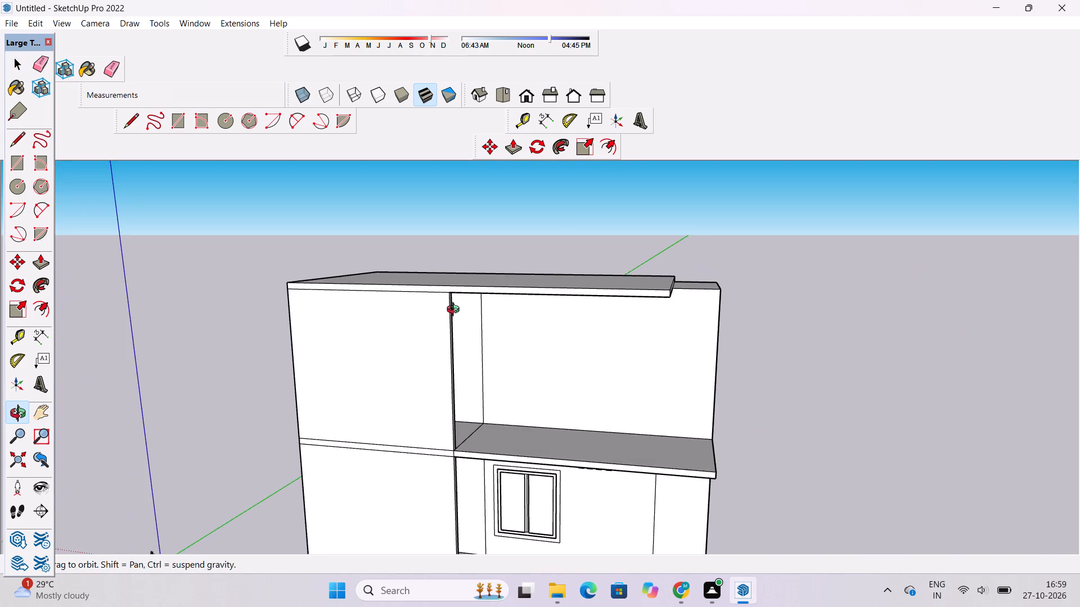
shift+drag(638, 347, 552, 318)
drag(553, 318, 286, 369)
drag(373, 380, 367, 309)
shift+drag(367, 309, 404, 432)
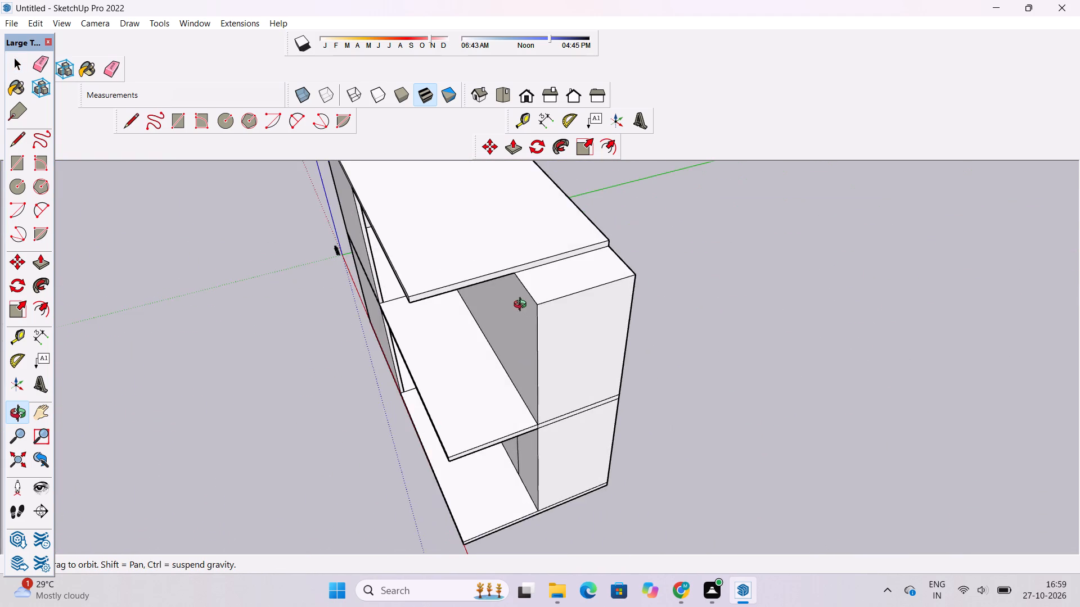
scroll(522, 305, up, 3)
shift+drag(503, 307, 408, 363)
drag(407, 370, 492, 315)
scroll(514, 277, up, 4)
shift+drag(518, 272, 422, 287)
scroll(416, 288, down, 3)
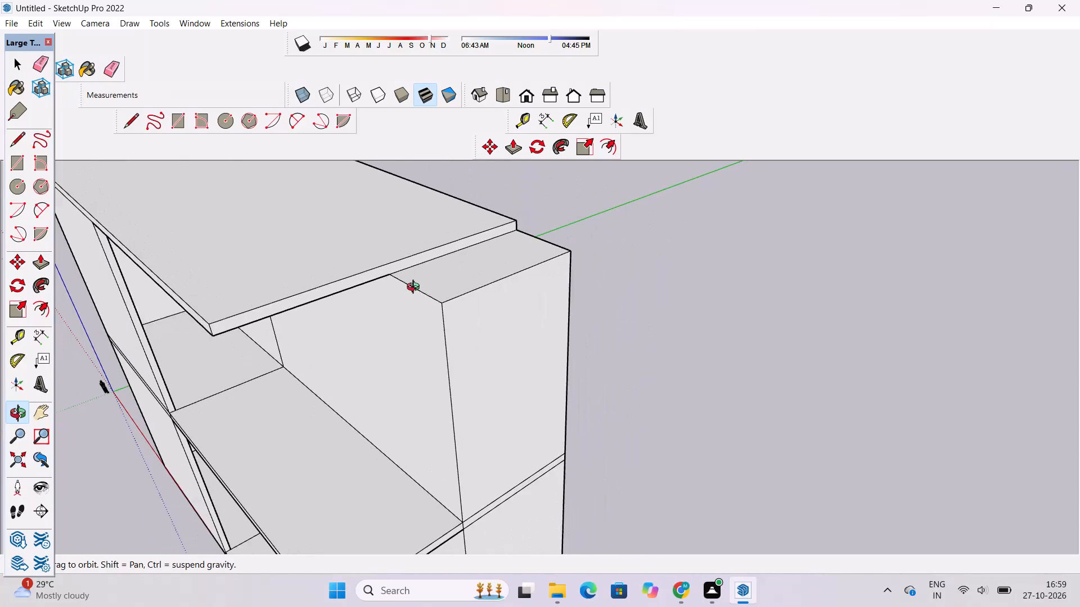
scroll(416, 288, down, 2)
drag(422, 291, 479, 299)
drag(484, 293, 431, 257)
shift+scroll(413, 283, down, 5)
shift+drag(433, 275, 394, 292)
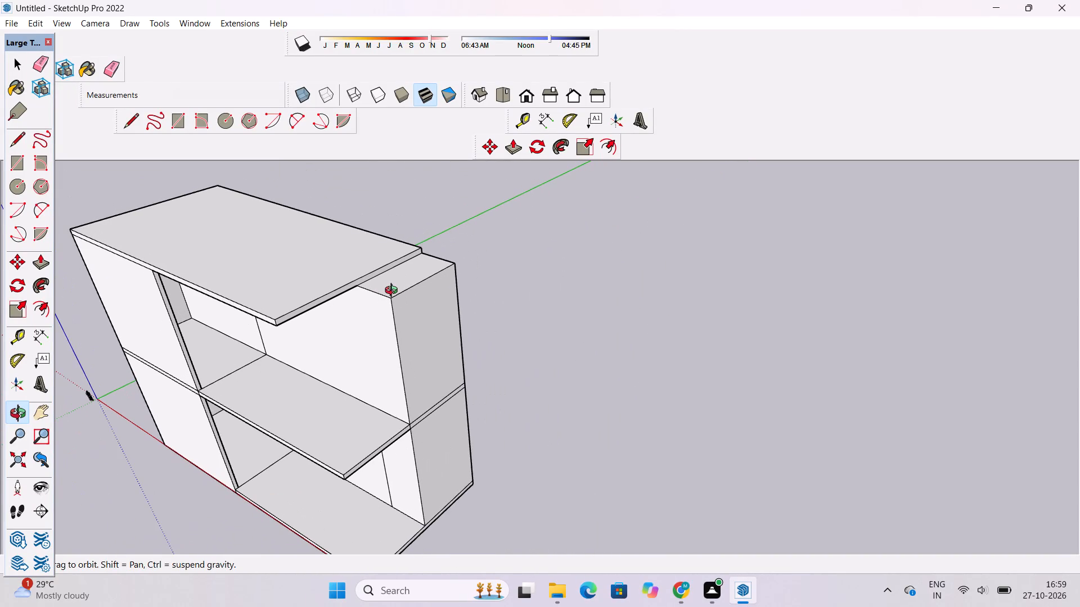
key(p)
scroll(385, 272, up, 4)
click(377, 266)
scroll(377, 268, down, 4)
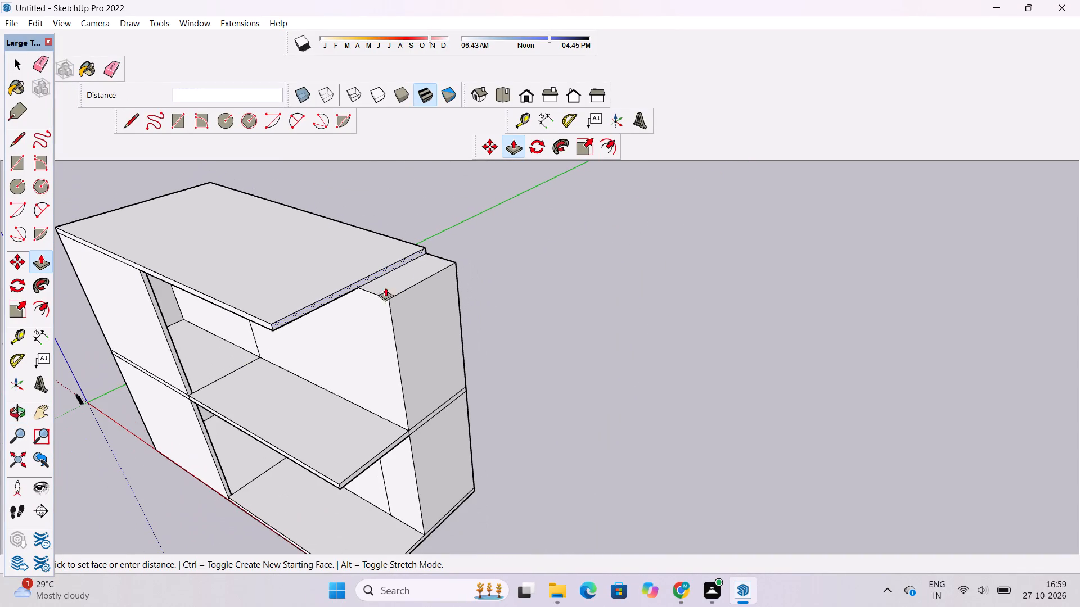
click(406, 351)
Examine the two-storey building with its extended top slab from the front and the far end.
scroll(492, 295, down, 4)
key(o)
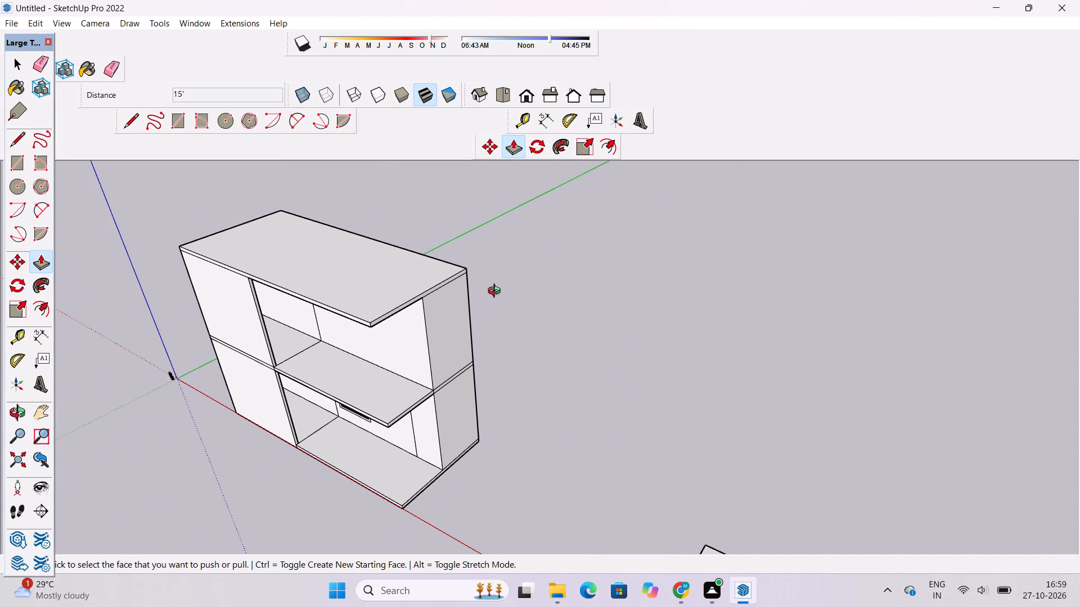
shift+drag(418, 349, 573, 247)
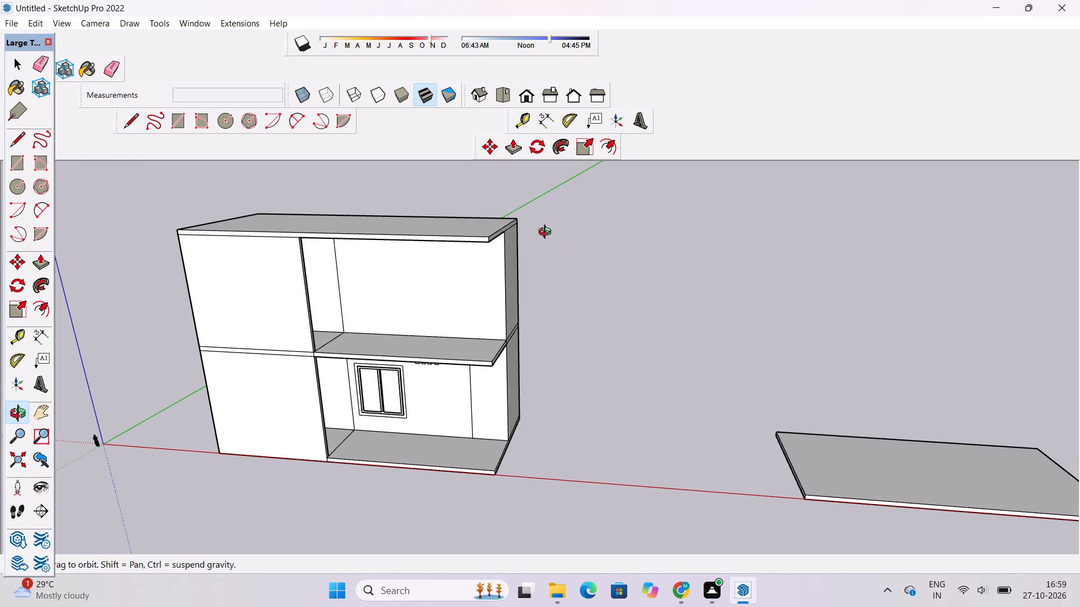
shift+drag(506, 277, 498, 284)
drag(449, 305, 532, 295)
shift+drag(489, 335, 489, 312)
drag(492, 306, 488, 334)
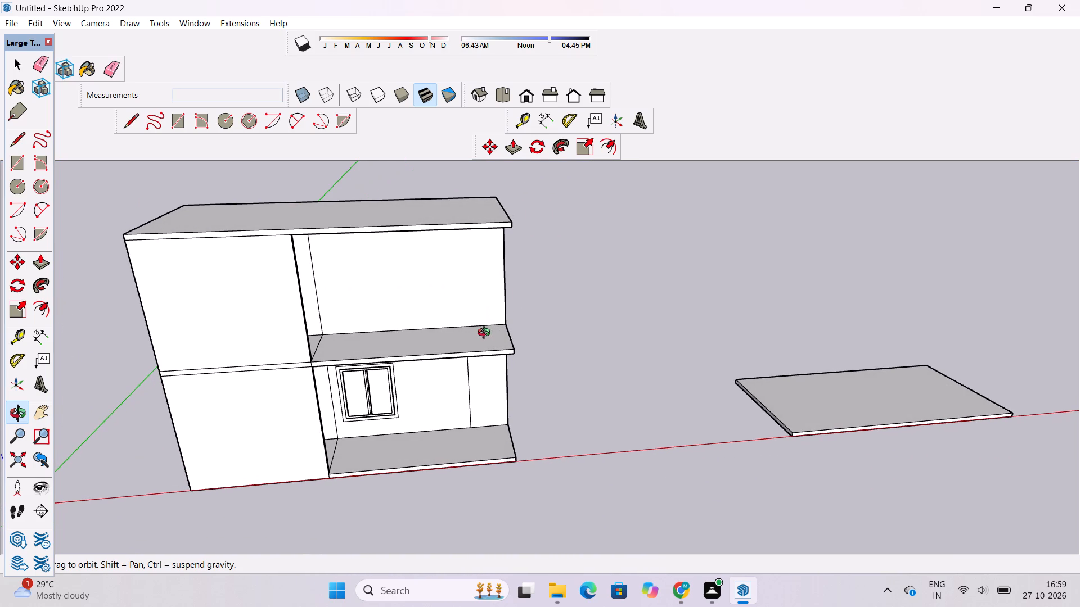
scroll(486, 333, down, 3)
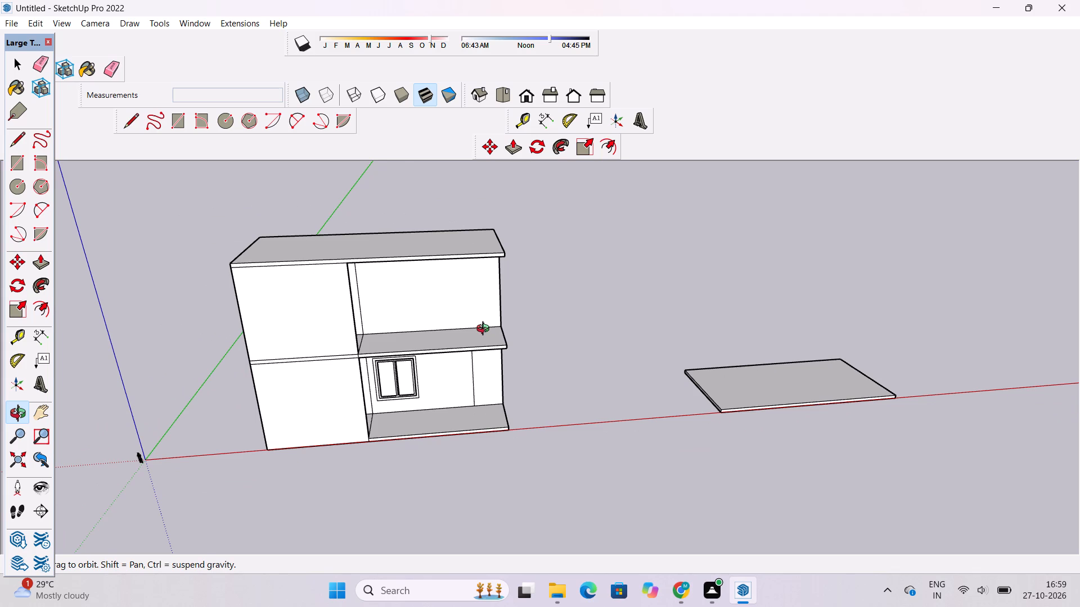
scroll(485, 330, down, 1)
shift+click(481, 337)
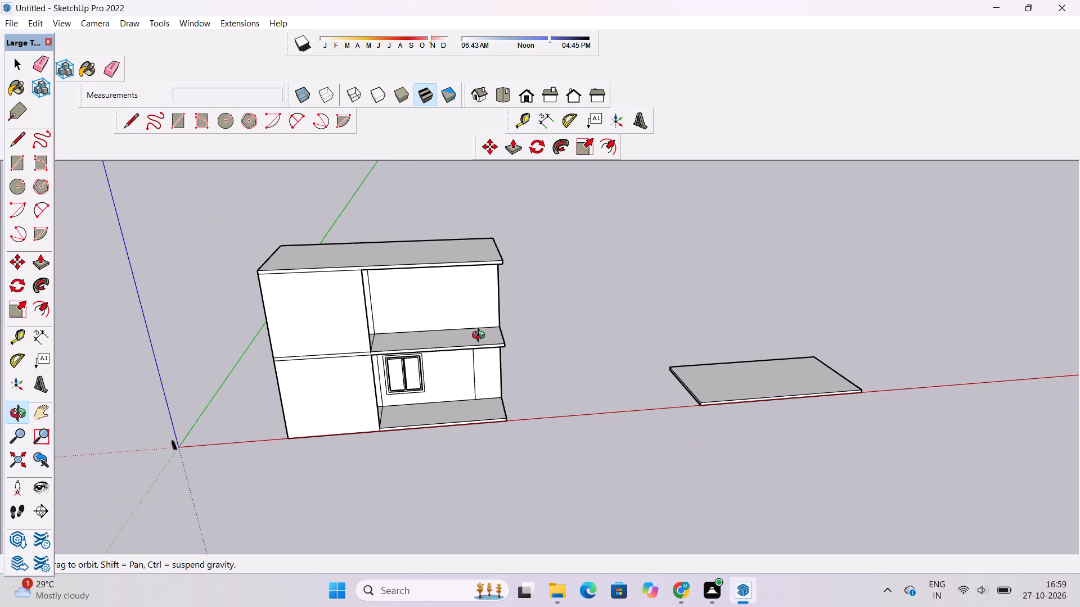
click(476, 343)
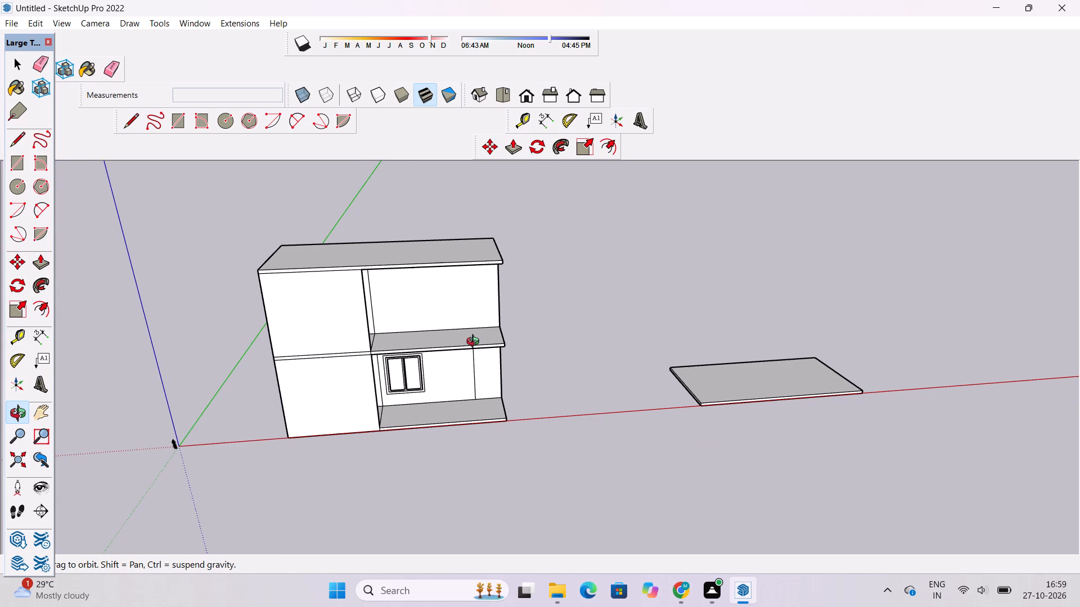
scroll(472, 345, down, 1)
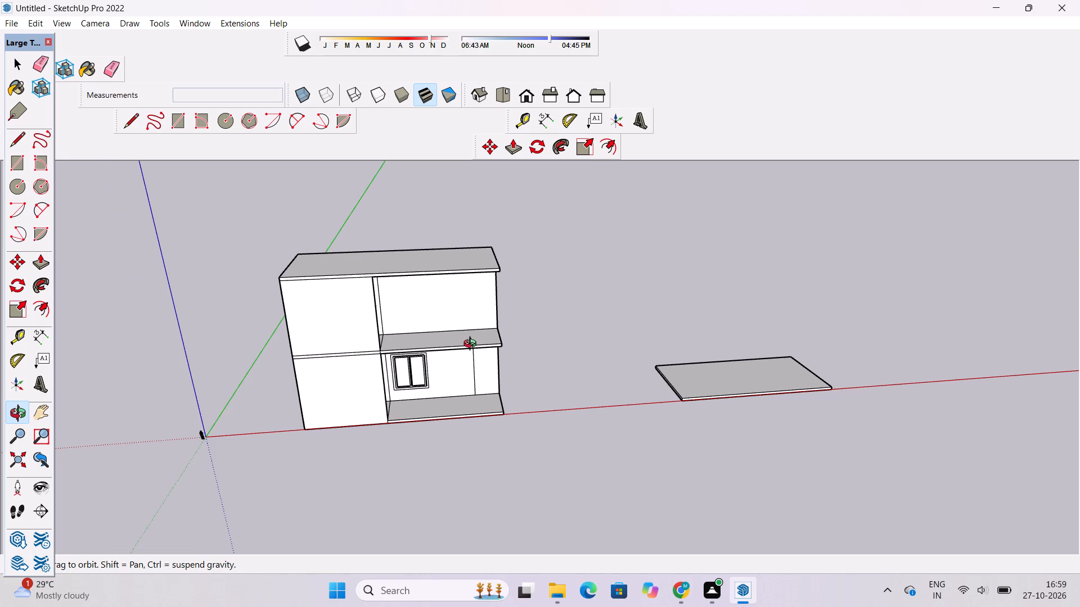
shift+drag(460, 353, 465, 363)
scroll(468, 362, up, 3)
shift+drag(466, 358, 504, 371)
drag(504, 371, 500, 355)
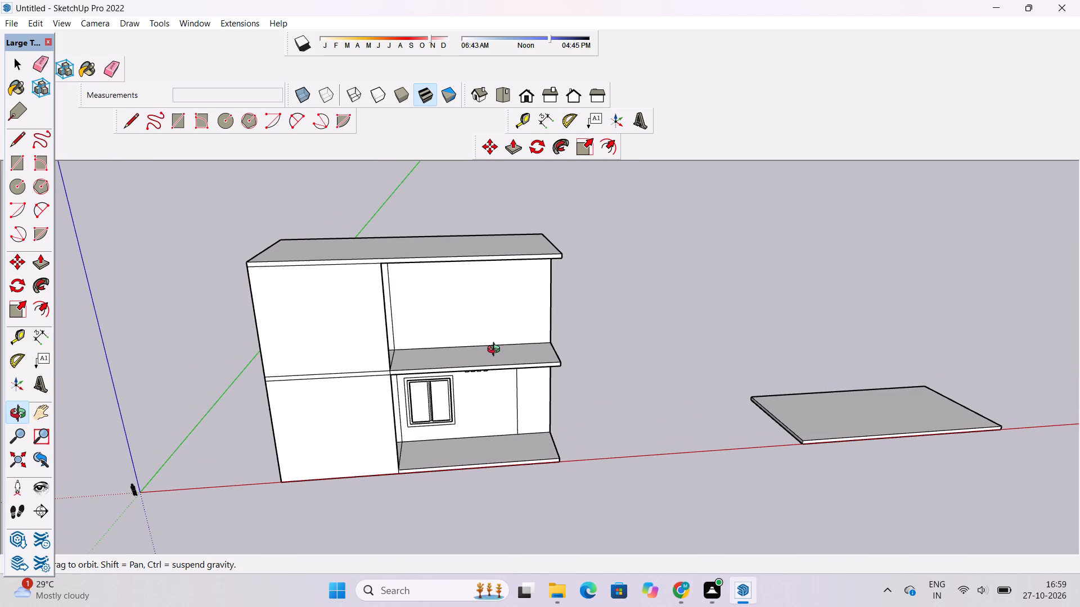
Examine the front of the two-storey building, including both open bays and the loose slab beside it.
shift+drag(386, 402, 386, 413)
drag(385, 409, 385, 351)
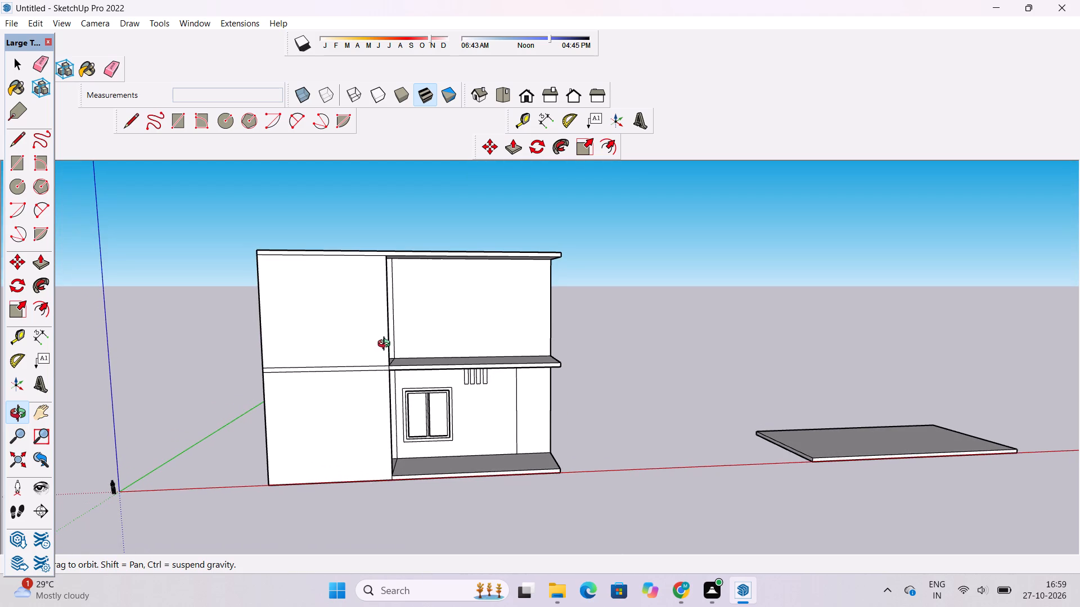
scroll(376, 371, up, 1)
scroll(376, 371, down, 2)
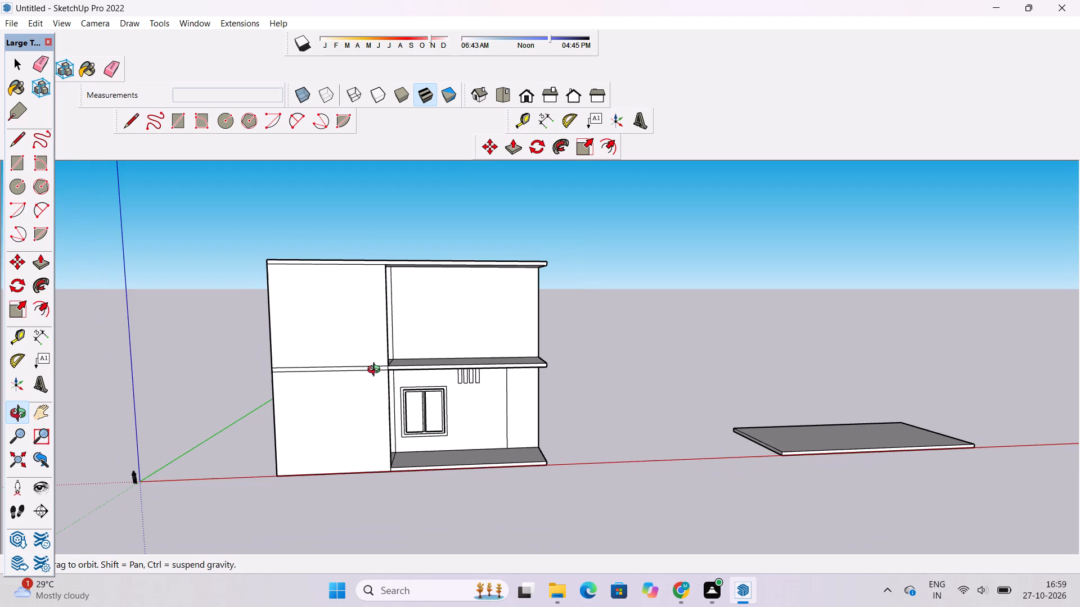
scroll(376, 371, down, 3)
shift+click(376, 371)
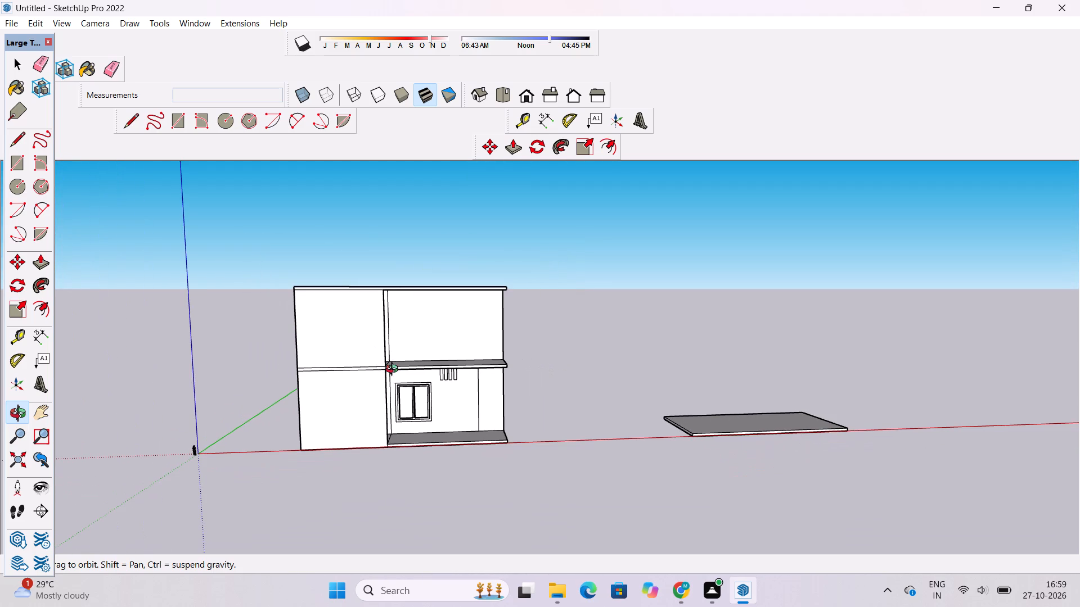
scroll(448, 346, up, 5)
drag(458, 331, 447, 332)
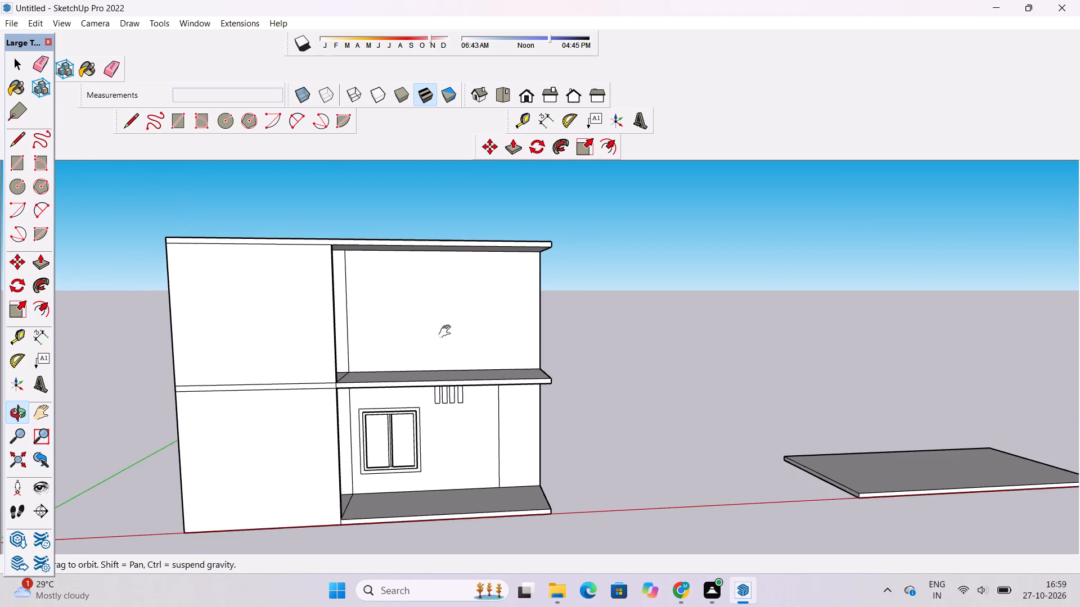
drag(447, 332, 420, 340)
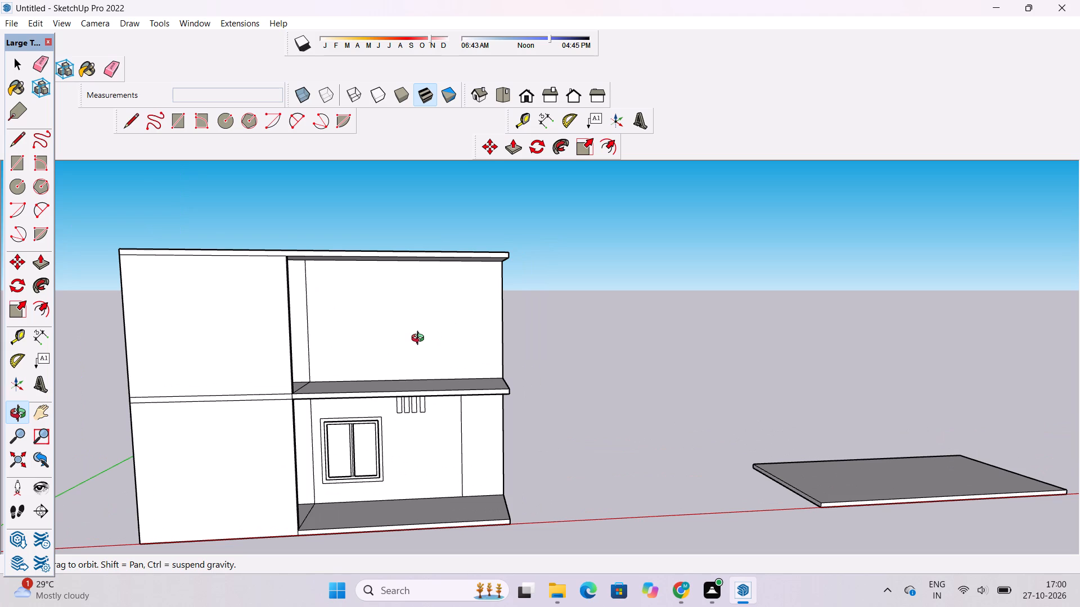
shift+click(425, 347)
scroll(452, 387, up, 4)
drag(444, 386, 408, 384)
shift+scroll(395, 351, down, 7)
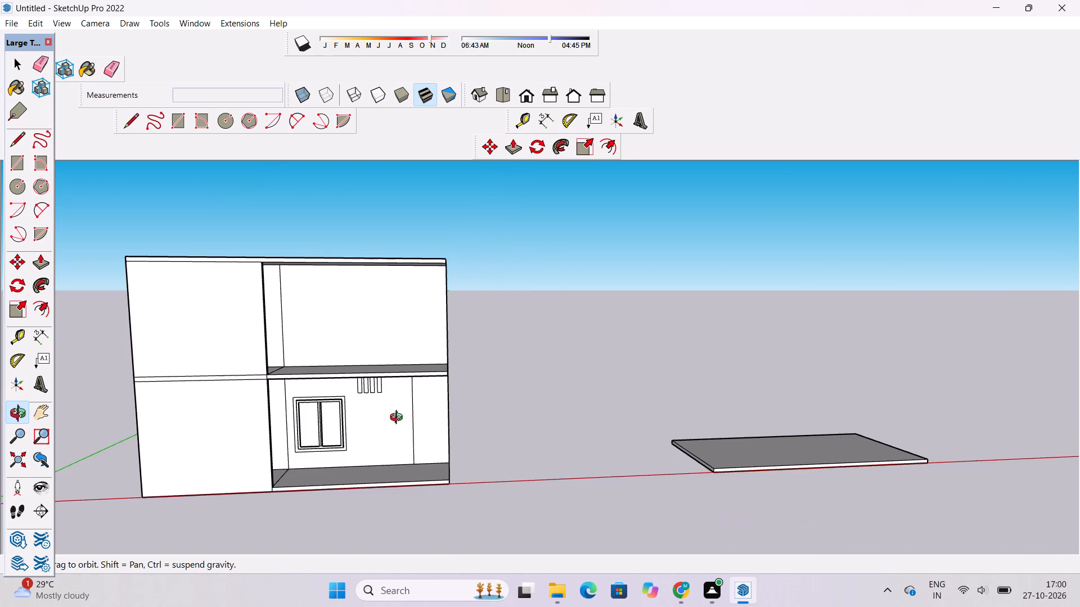
click(399, 419)
drag(399, 419, 398, 425)
scroll(398, 425, up, 1)
Place a vertical guide along the existing vertical line on the lower storey's recessed wall, running up across the upper wall.
key(t)
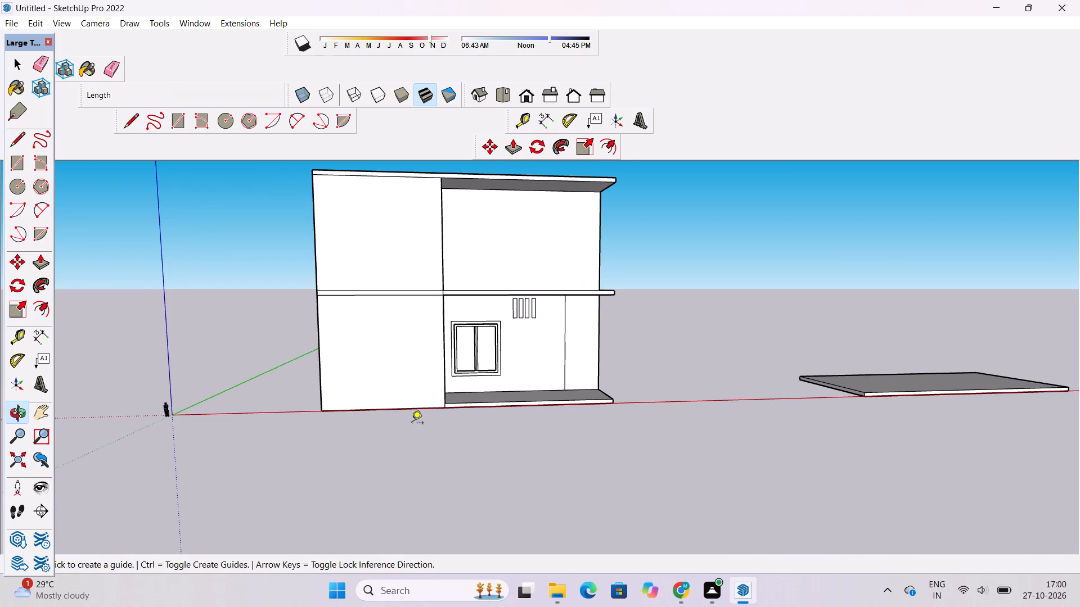
scroll(280, 457, down, 2)
scroll(520, 291, up, 5)
scroll(534, 396, up, 3)
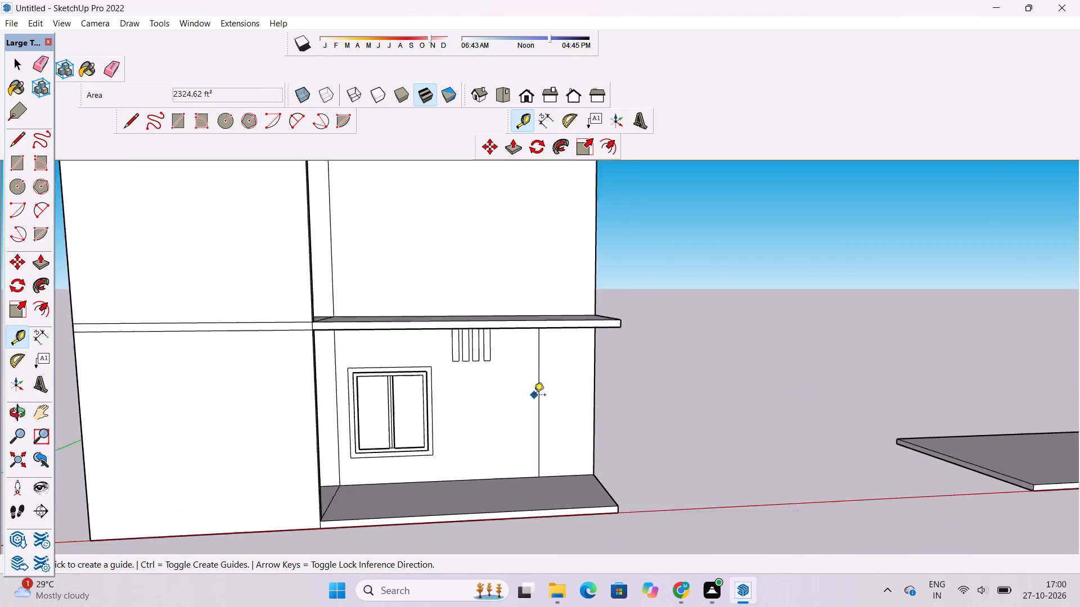
scroll(534, 396, up, 1)
click(539, 403)
click(544, 376)
Draw a vertical line along the guide on the upper storey's recessed wall, from the top slab's underside down to the middle slab.
scroll(452, 416, down, 2)
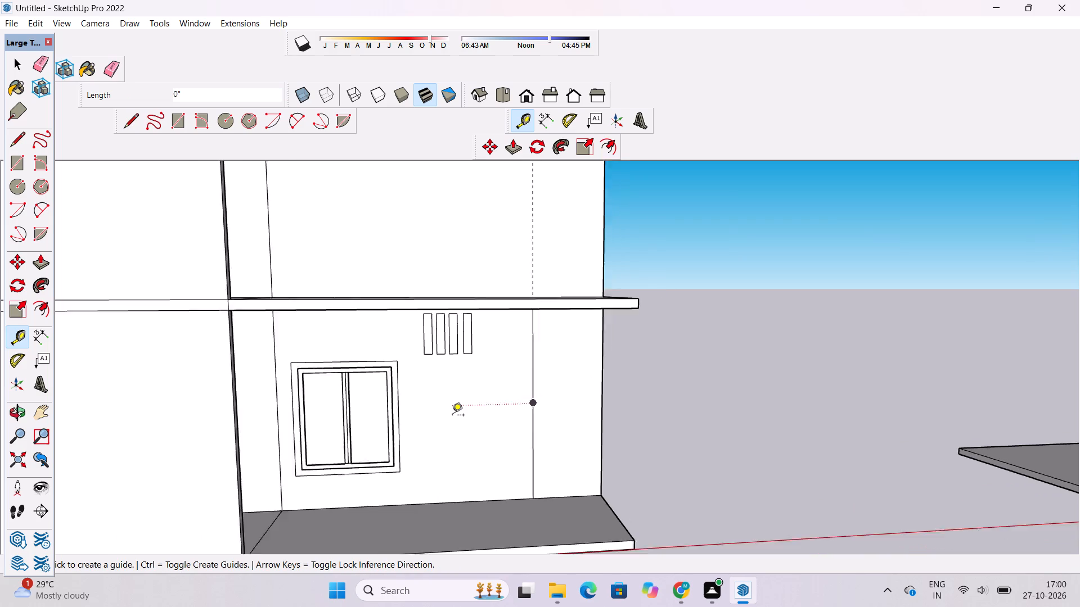
scroll(452, 416, down, 7)
key(o)
drag(516, 381, 475, 387)
scroll(484, 356, up, 1)
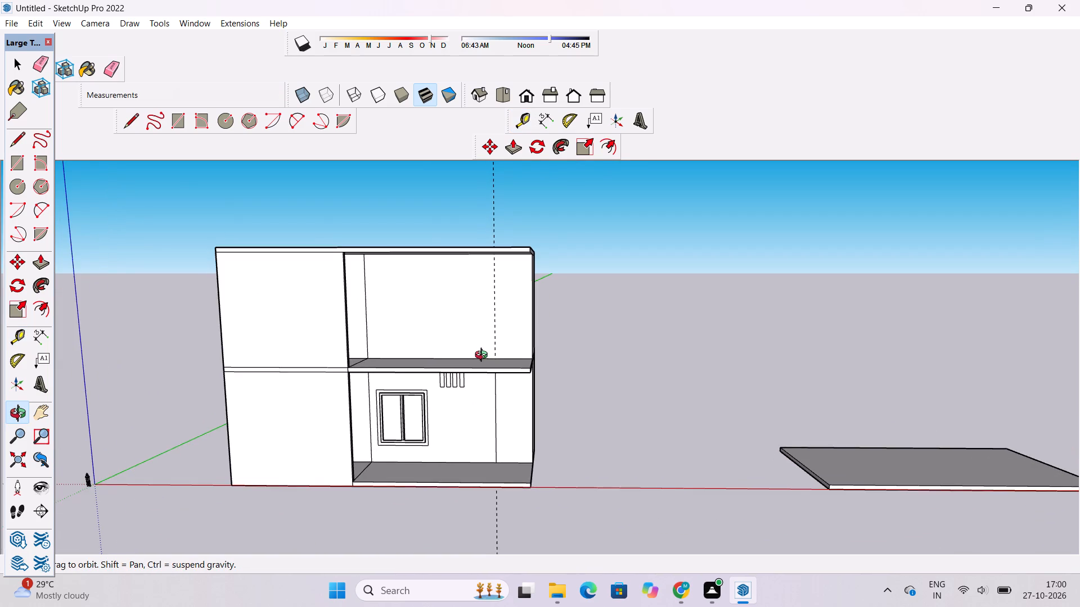
shift+drag(488, 350, 484, 366)
scroll(487, 364, up, 4)
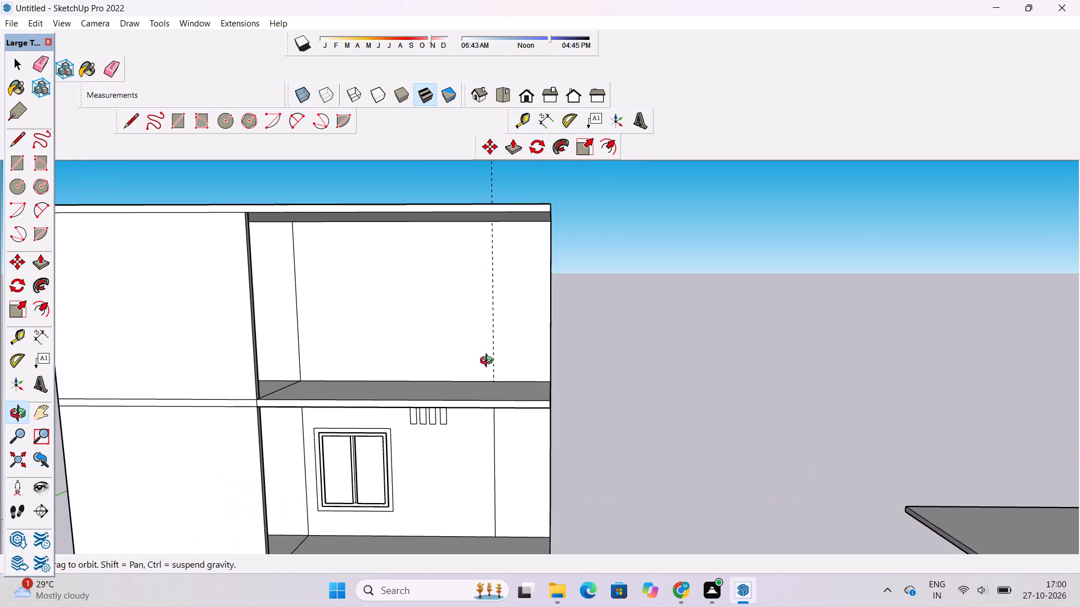
shift+drag(497, 355, 498, 368)
shift+drag(498, 372, 537, 369)
click(501, 374)
drag(501, 374, 492, 377)
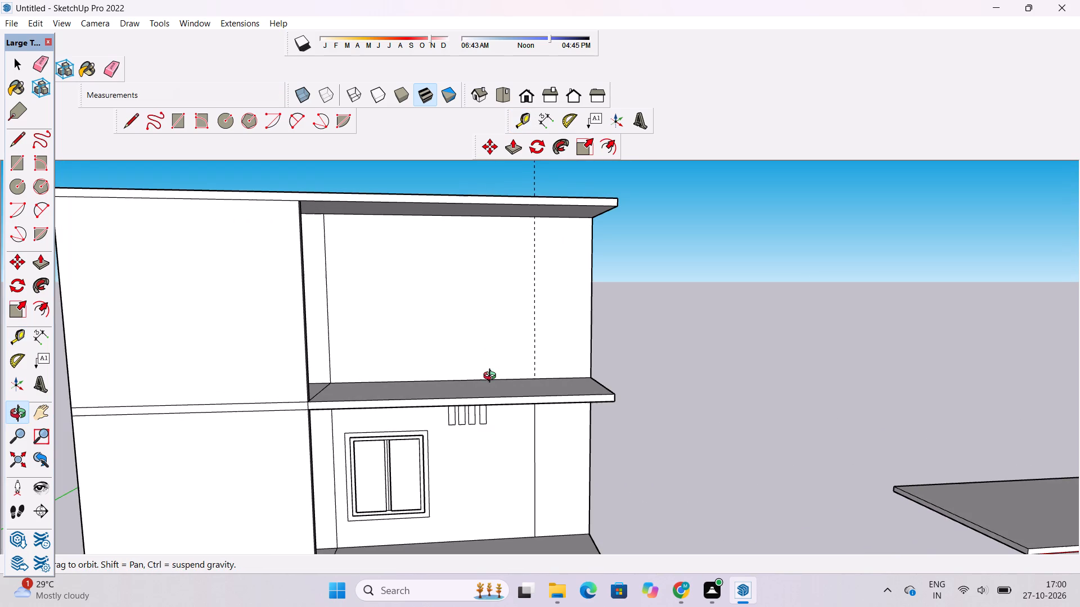
drag(492, 377, 487, 379)
shift+drag(497, 367, 470, 377)
key(l)
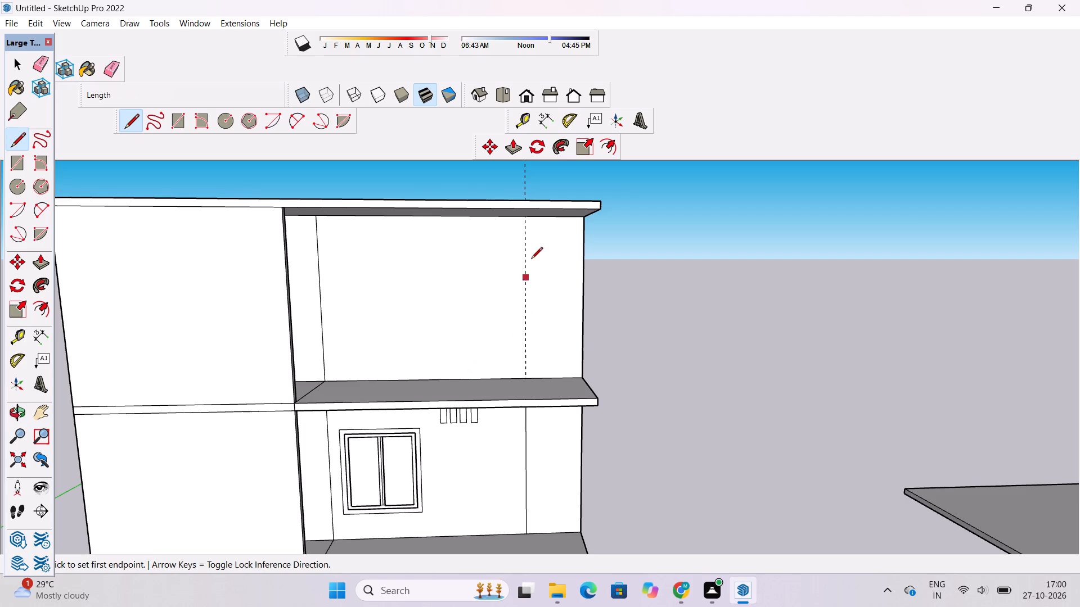
scroll(534, 245, up, 6)
click(516, 193)
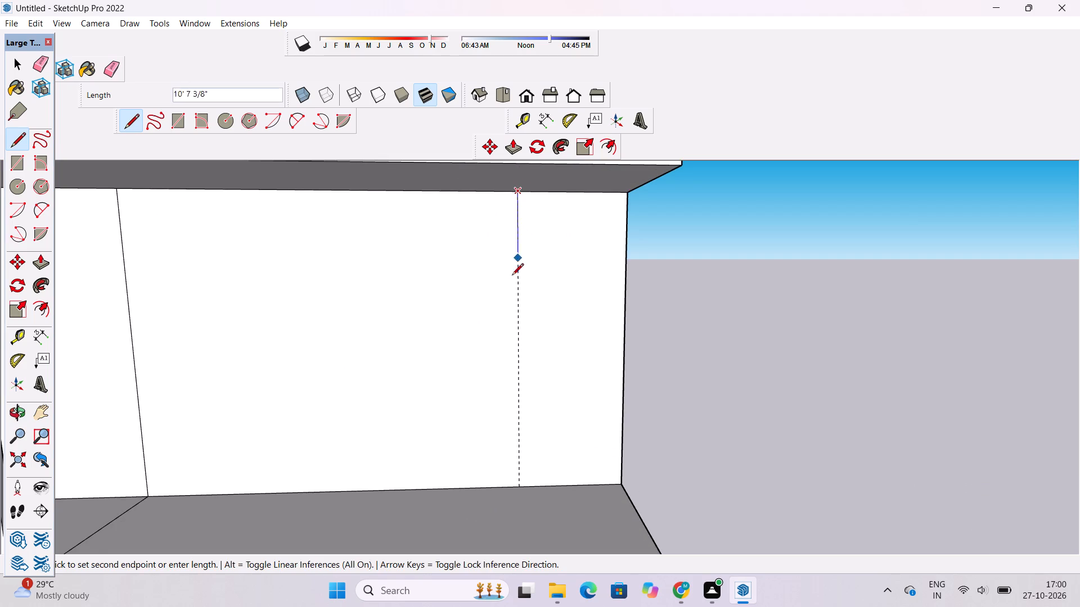
click(520, 486)
scroll(519, 436, down, 5)
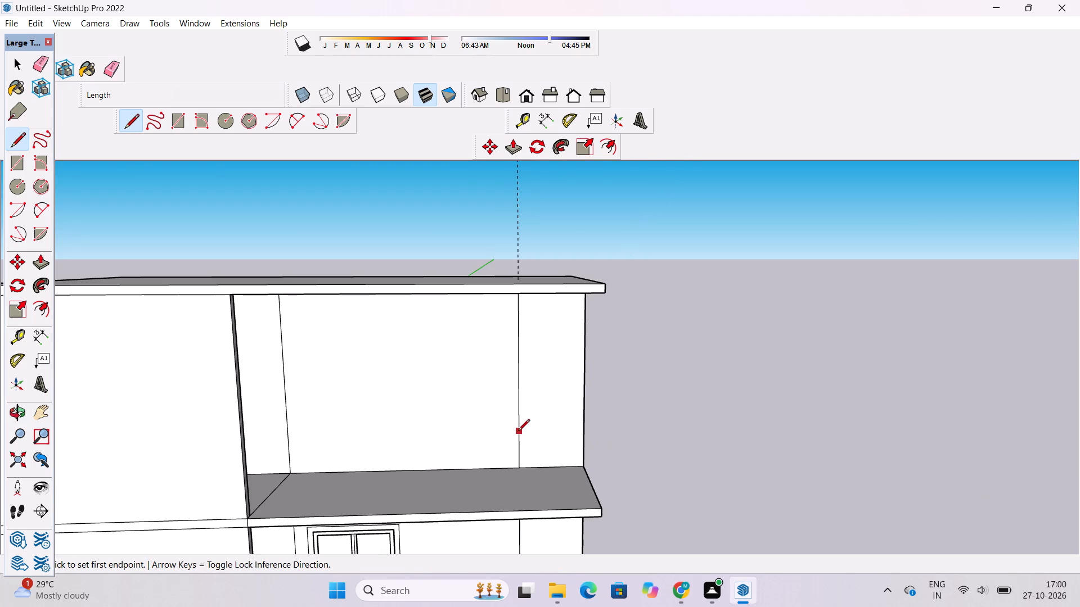
Erase the vertical guide above the top slab.
key(e)
drag(523, 217, 516, 228)
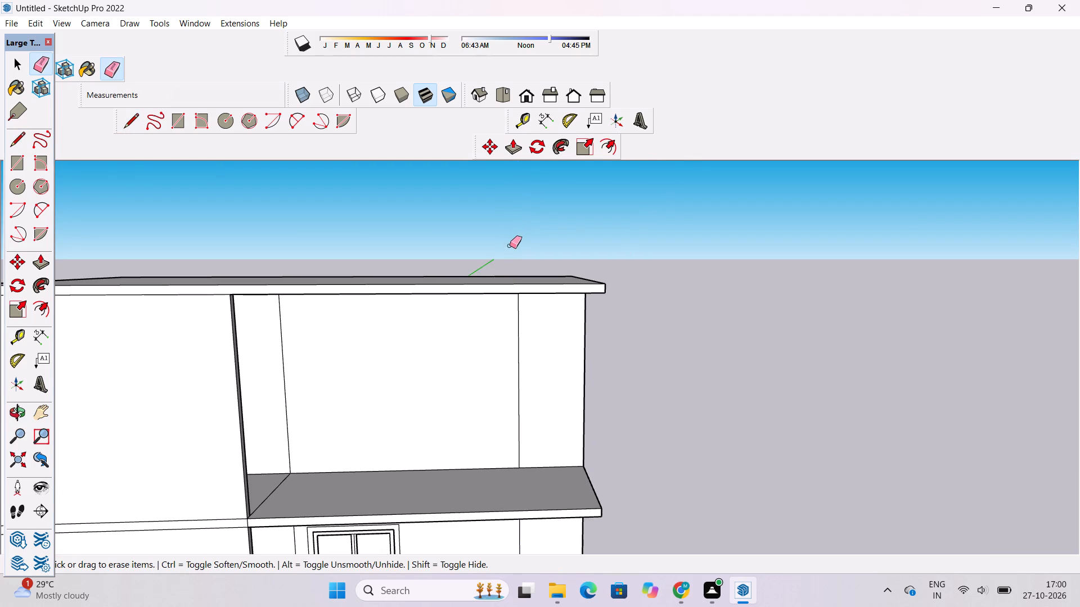
Examine the upper storey's open bay and its slabs from above and below.
key(o)
drag(500, 333, 520, 349)
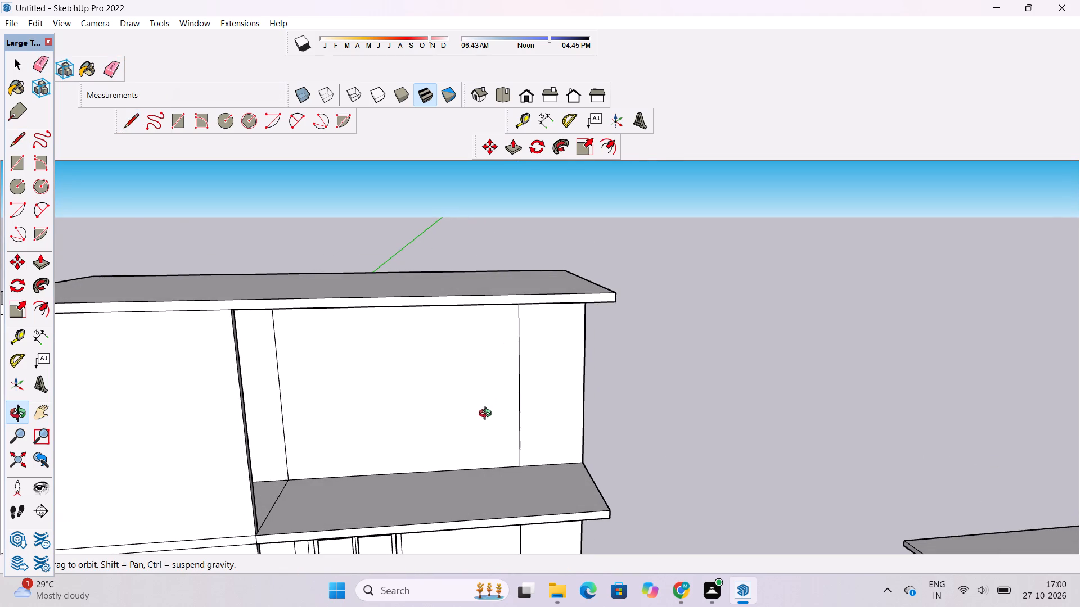
shift+drag(488, 415, 487, 406)
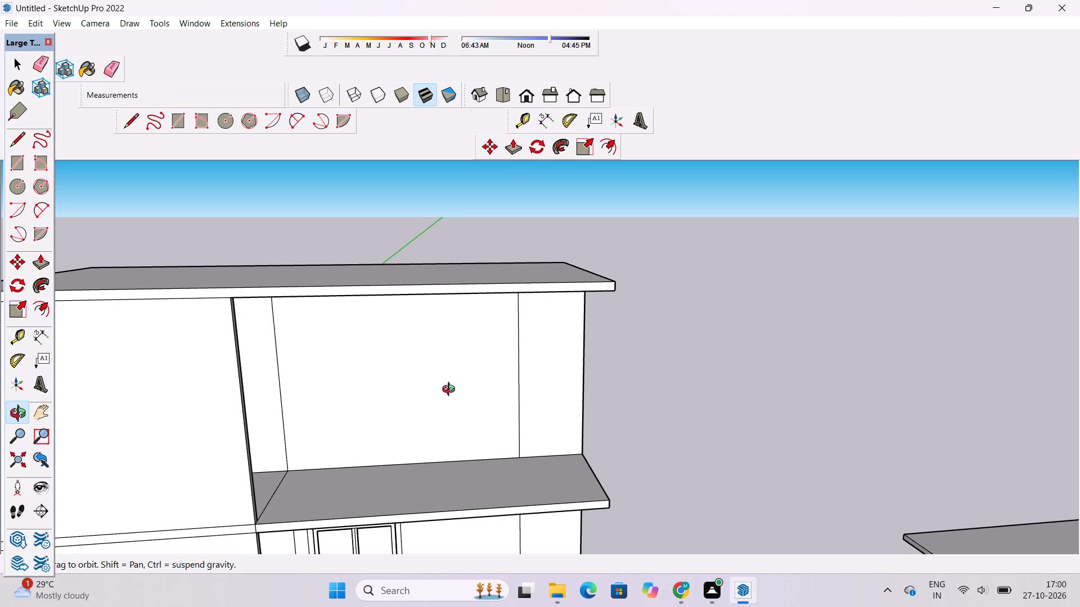
scroll(451, 391, up, 1)
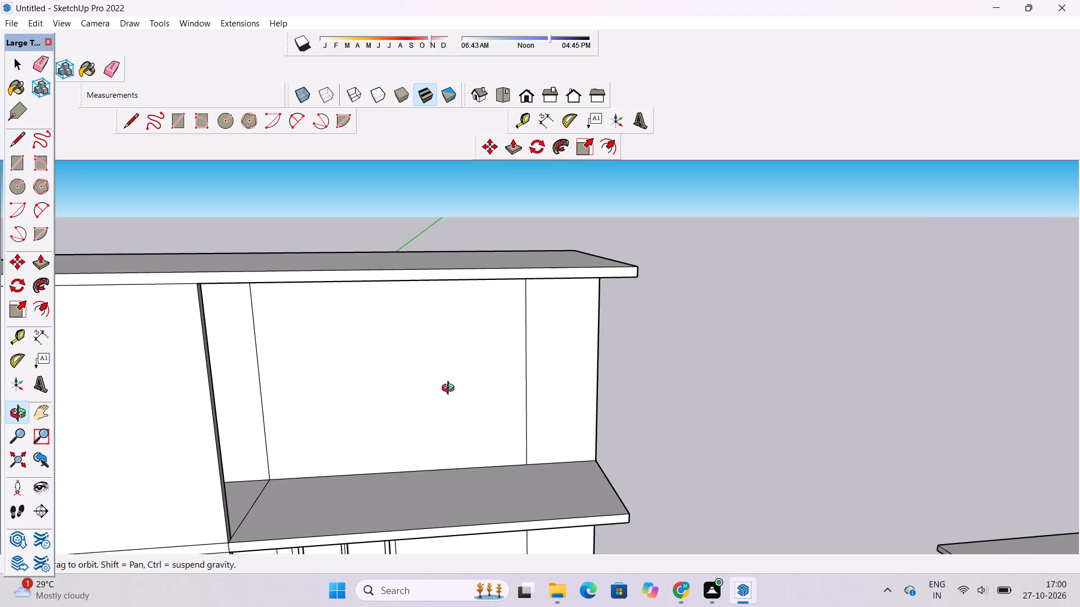
shift+drag(393, 408, 393, 400)
scroll(394, 395, down, 4)
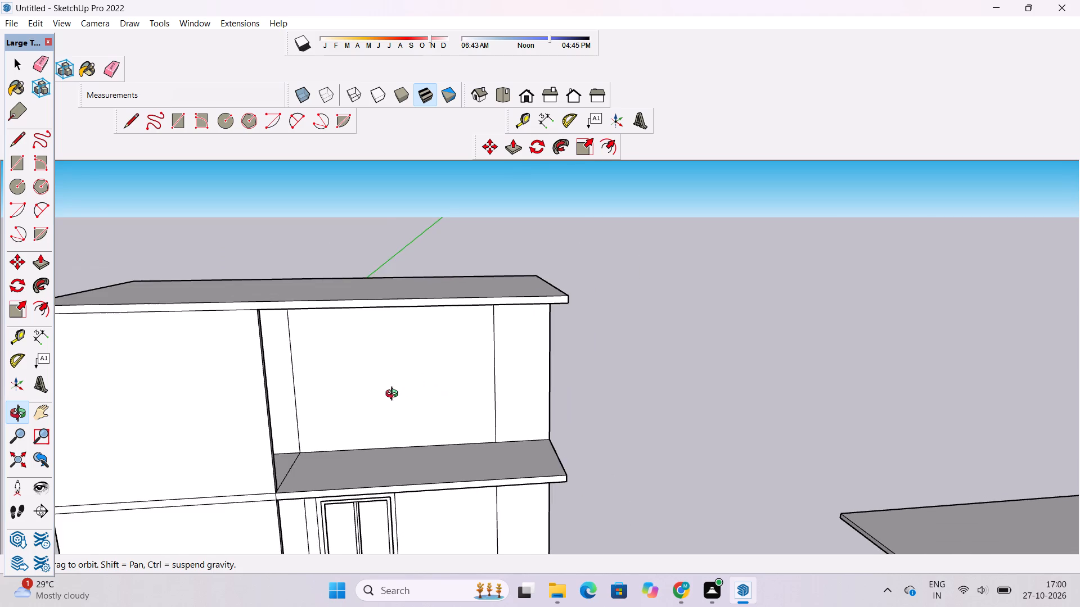
drag(424, 414, 420, 355)
shift+drag(415, 387, 421, 364)
drag(421, 368, 418, 399)
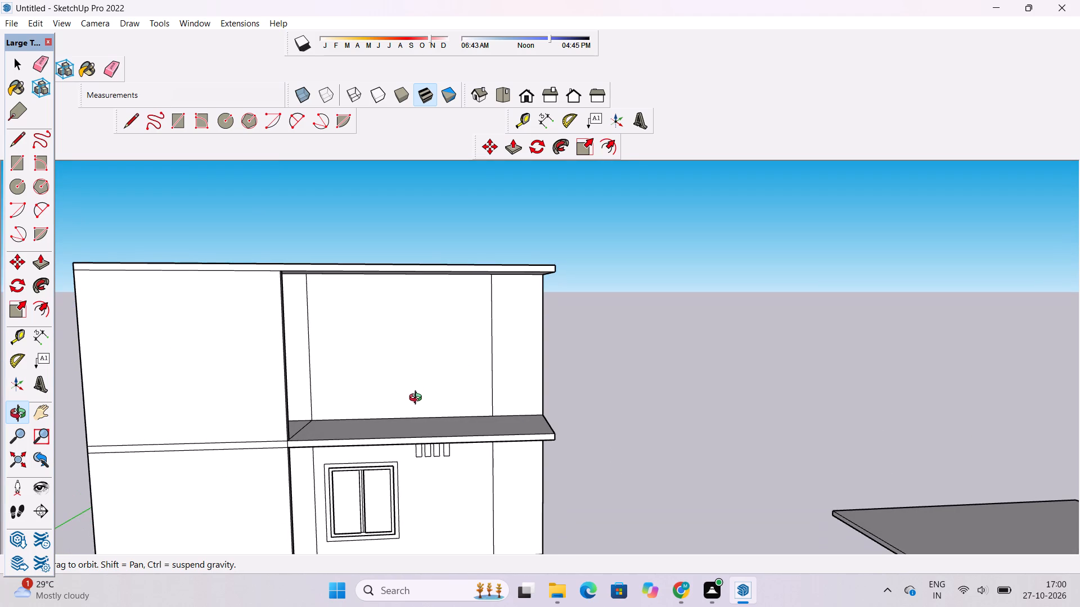
shift+drag(448, 376, 451, 389)
click(452, 390)
scroll(452, 391, up, 3)
shift+drag(453, 391, 501, 377)
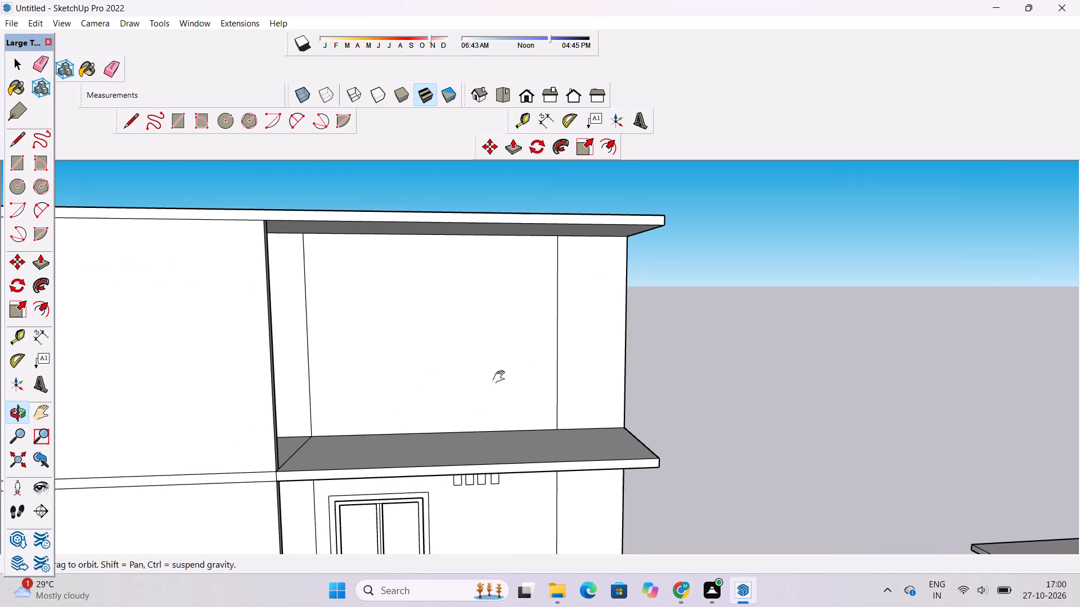
shift+drag(501, 377, 492, 380)
scroll(492, 379, down, 2)
shift+drag(492, 375, 471, 391)
drag(471, 391, 475, 343)
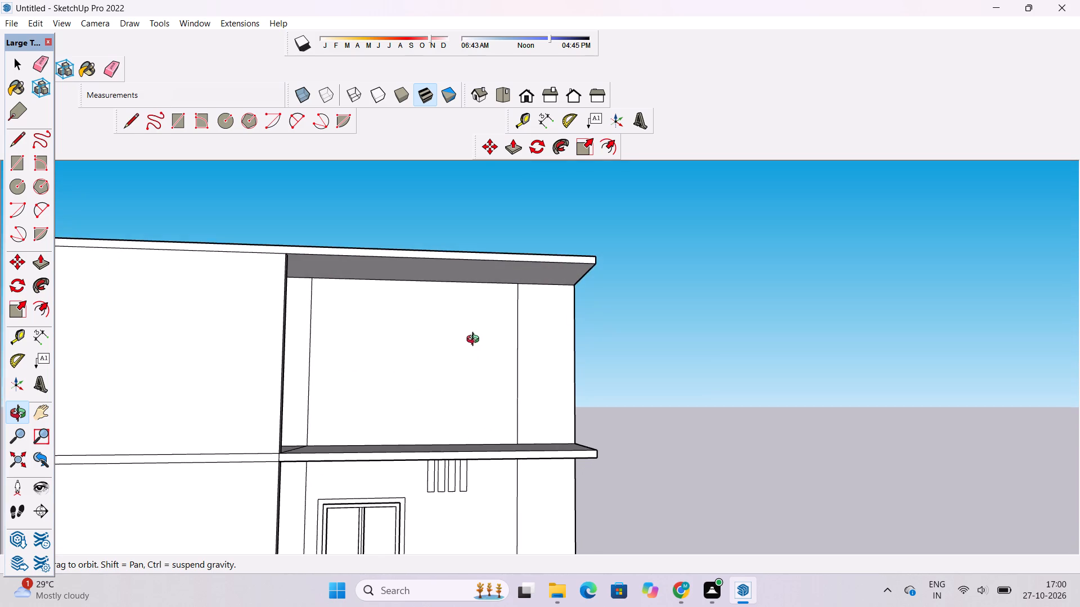
drag(475, 342, 471, 364)
shift+drag(472, 356, 463, 327)
drag(463, 327, 463, 332)
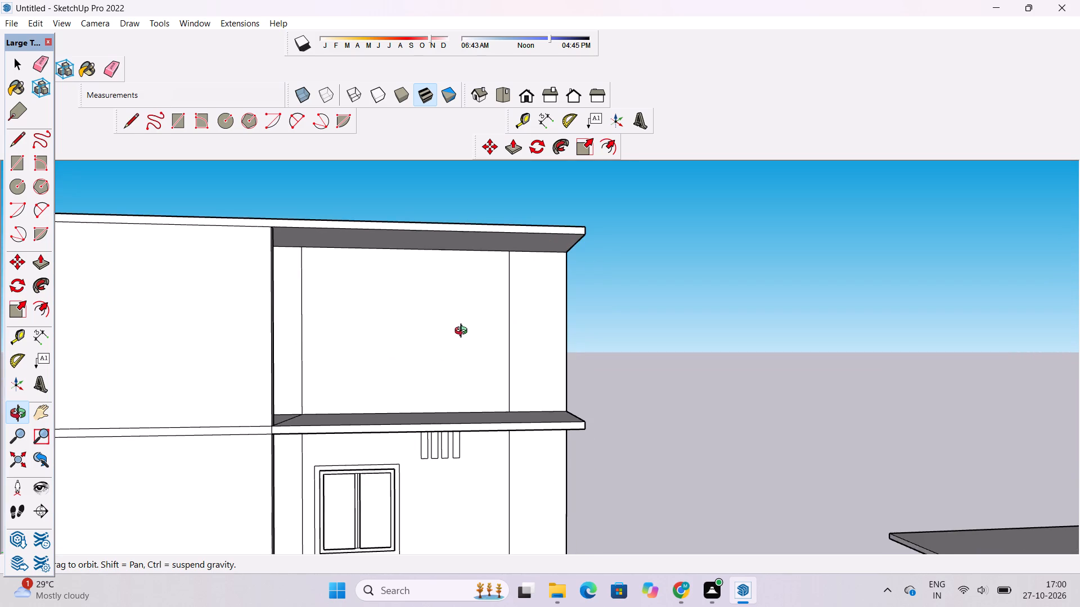
drag(463, 332, 465, 335)
scroll(465, 337, up, 1)
shift+drag(466, 337, 467, 342)
click(467, 342)
Place a vertical guide 7' from the new line on the upper recessed wall, on the side nearer the origin.
key(t)
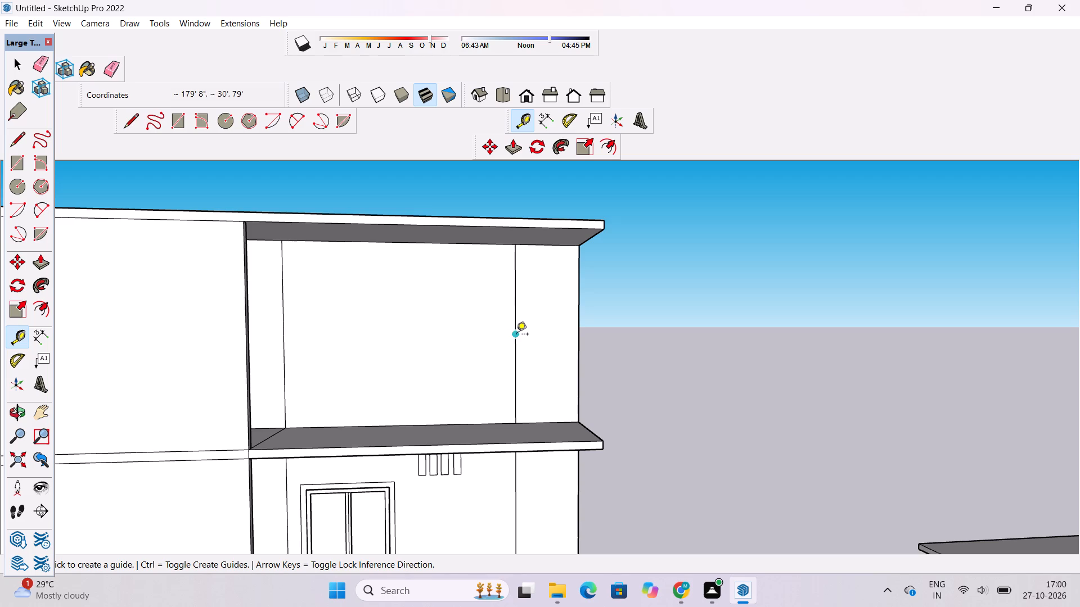
click(516, 335)
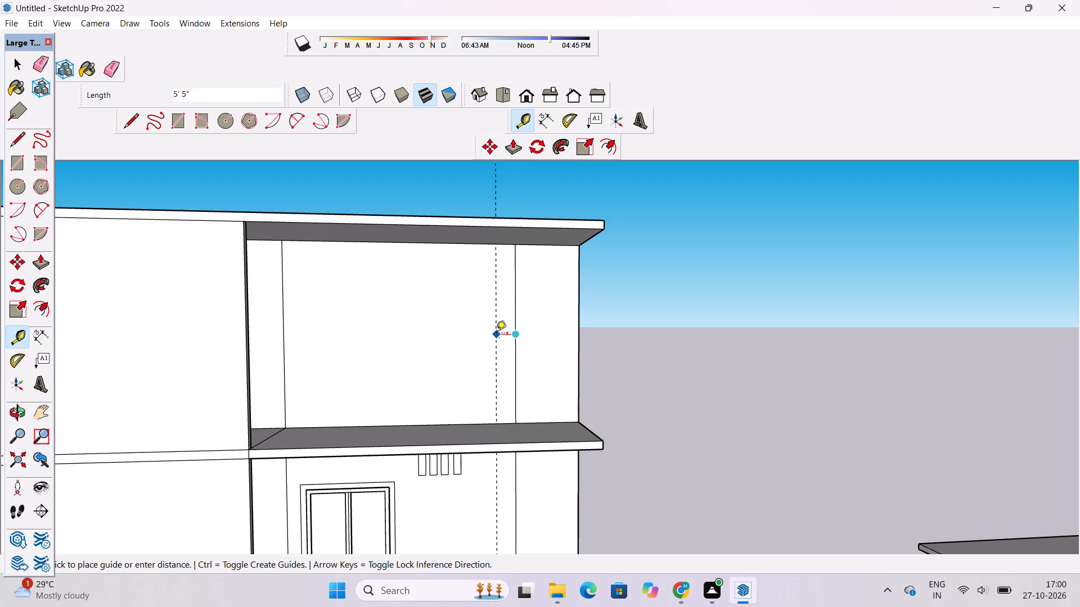
text(7')
key(Return)
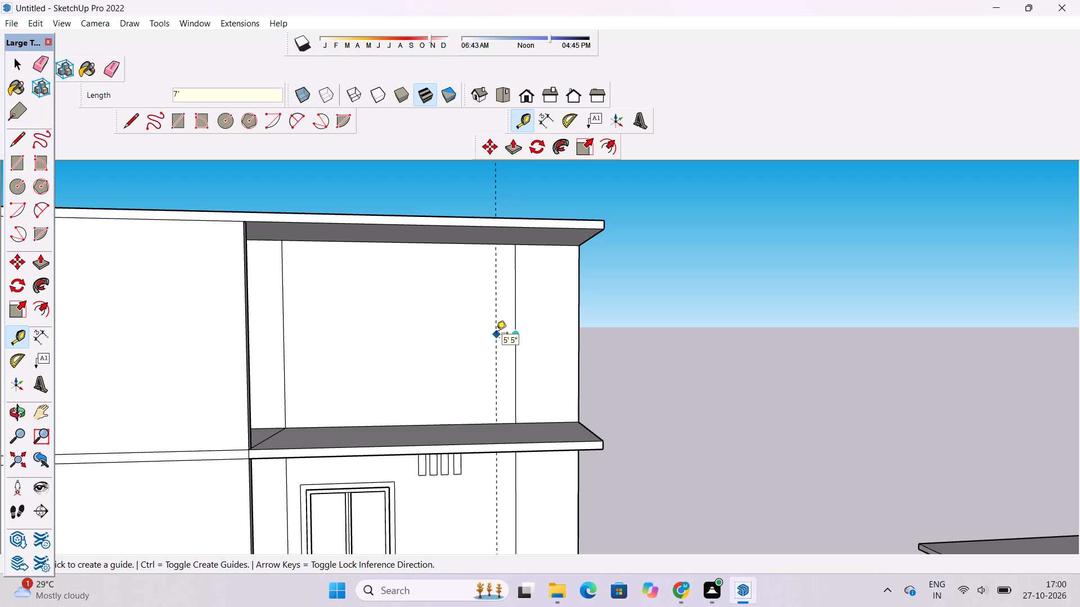
Draw a 50' vertical line along the guide on the upper recessed wall, from the middle slab to the top slab's underside.
scroll(477, 348, down, 1)
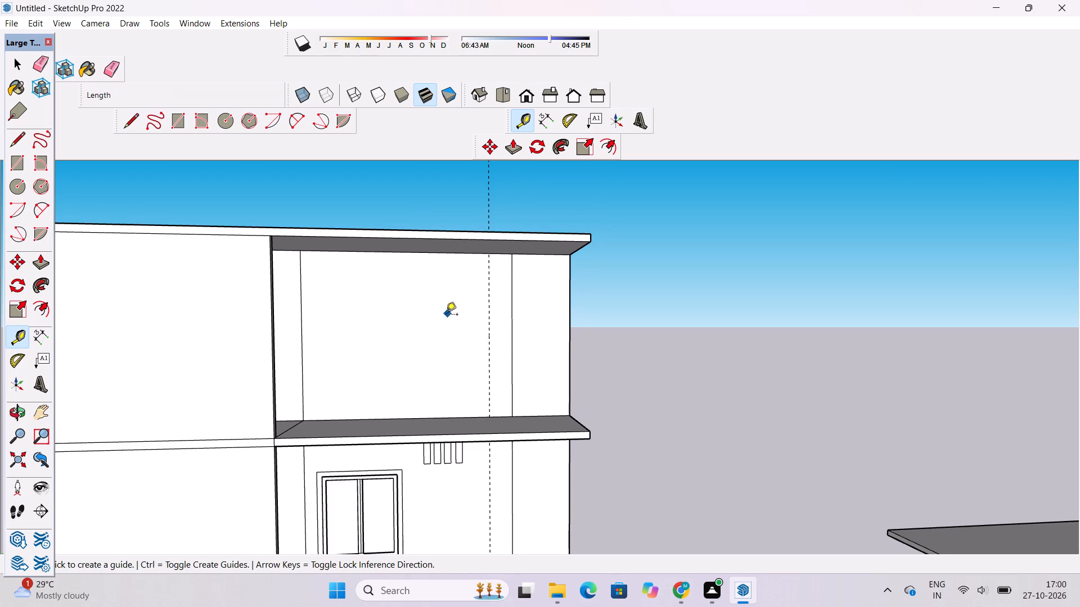
scroll(442, 327, down, 1)
scroll(430, 264, up, 2)
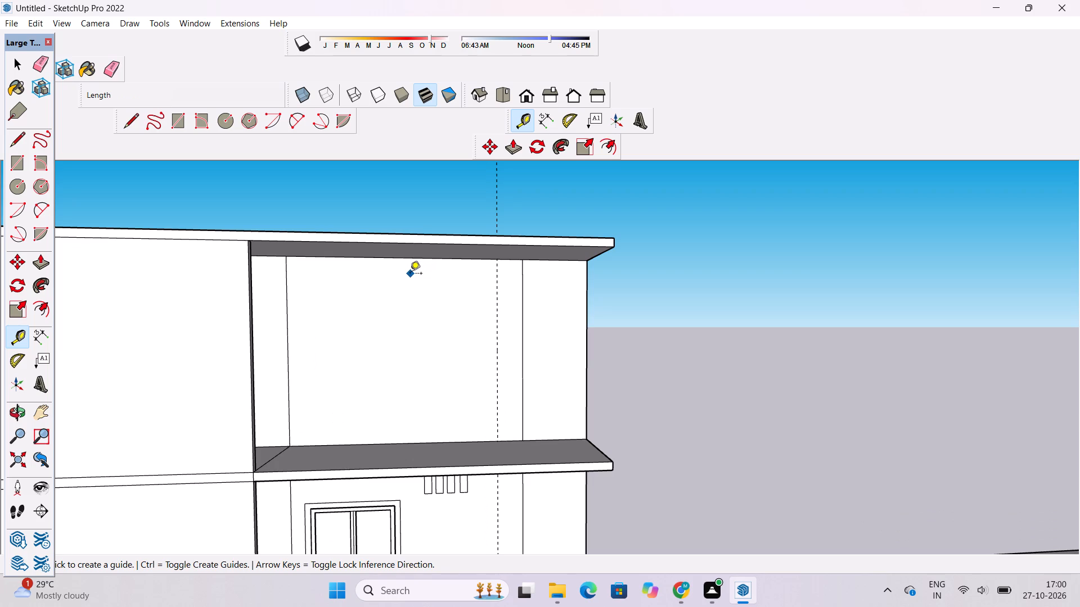
scroll(410, 274, down, 4)
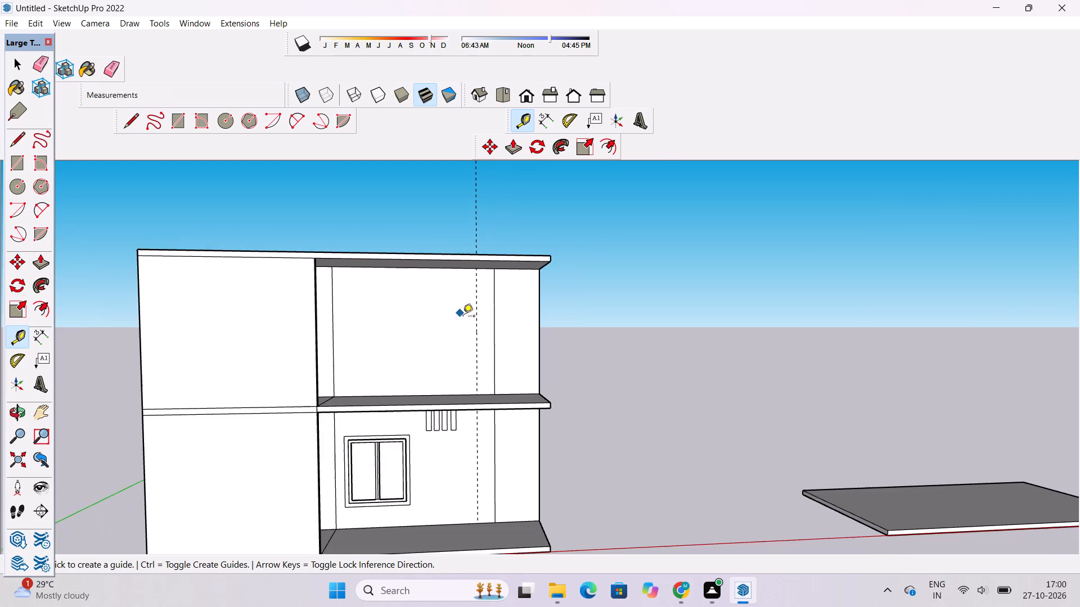
scroll(480, 383, up, 5)
key(l)
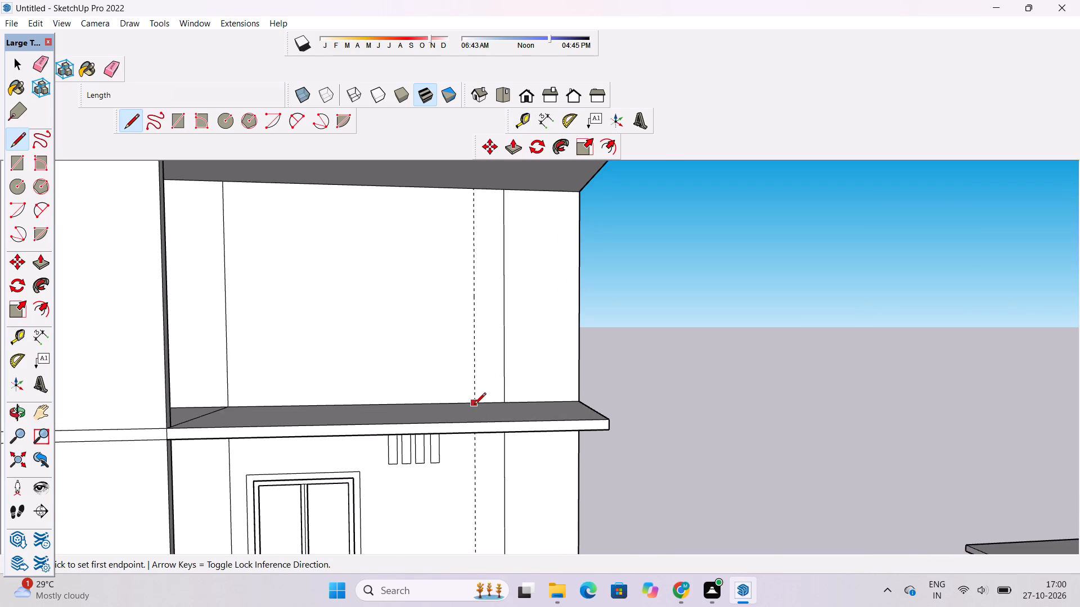
scroll(474, 405, down, 4)
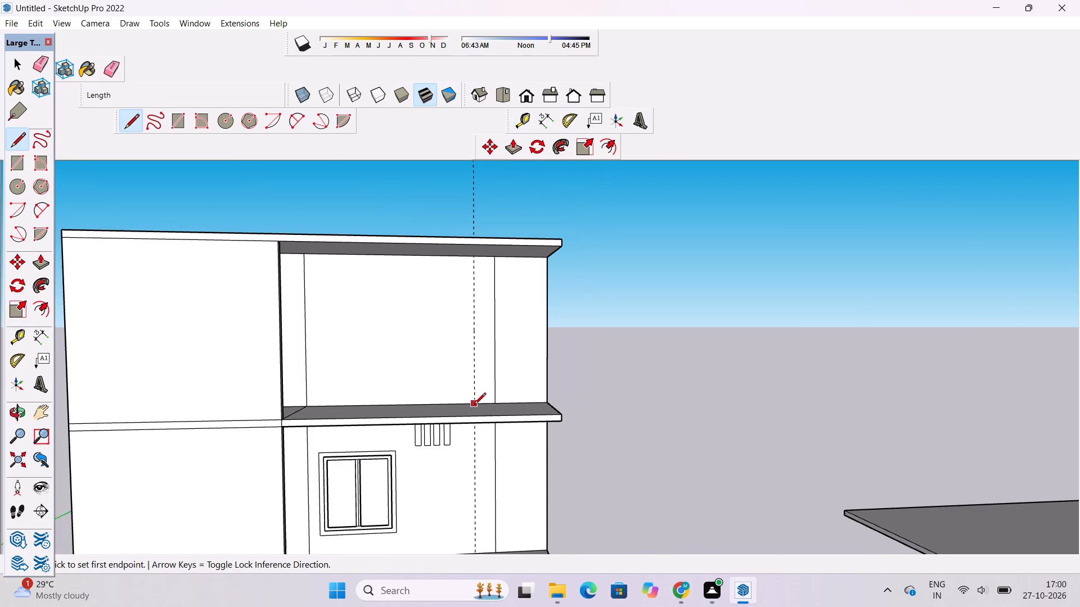
click(474, 402)
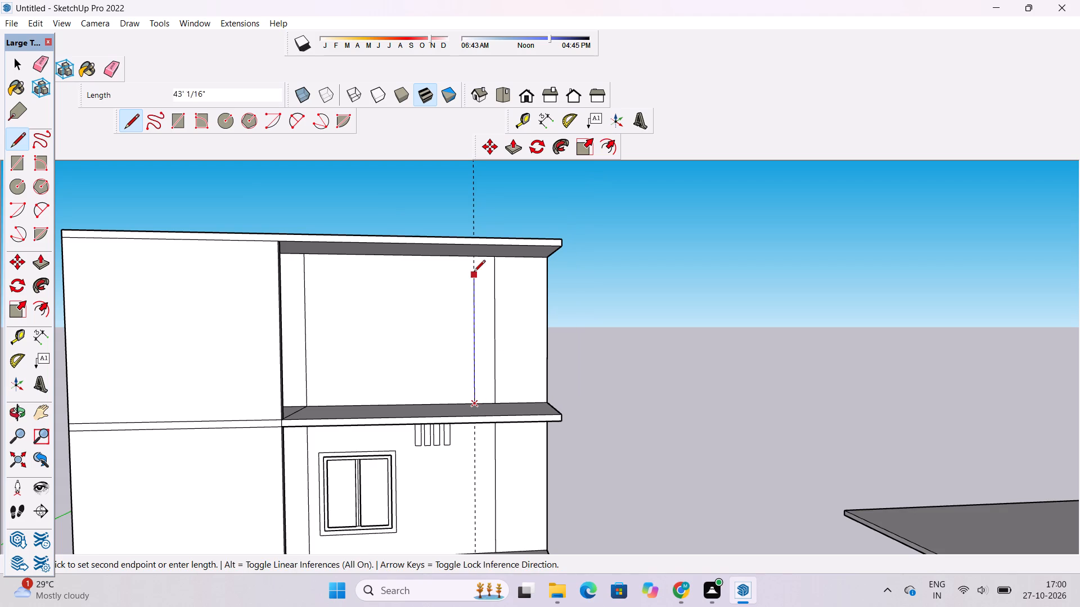
scroll(474, 254, up, 5)
click(474, 254)
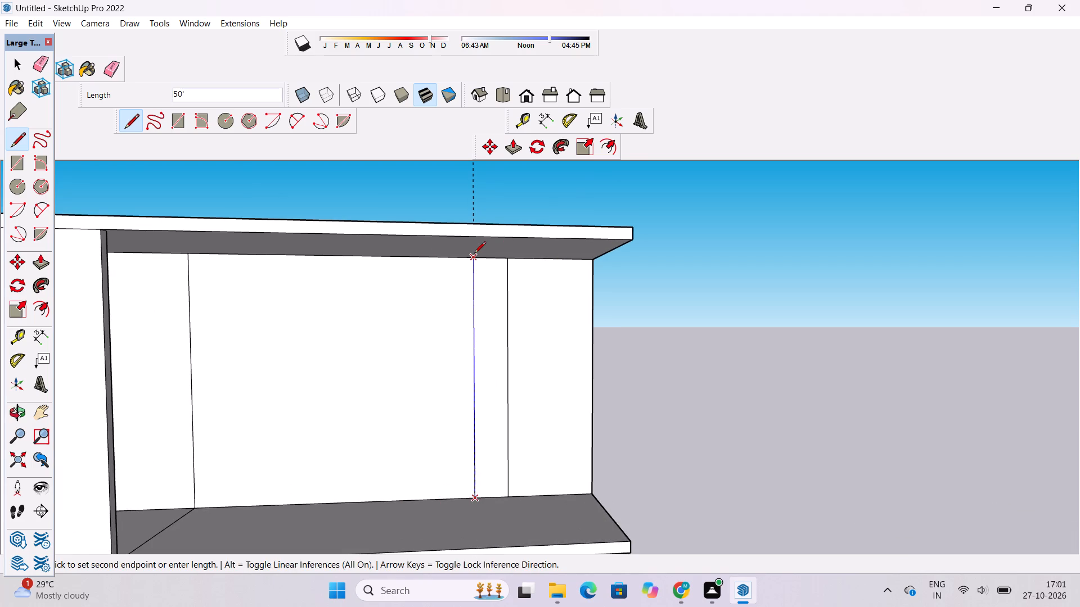
Erase the 7' offset guide where it extends above the top slab.
scroll(475, 253, down, 4)
key(o)
drag(476, 255, 483, 287)
drag(484, 343, 468, 389)
key(e)
drag(469, 243, 455, 255)
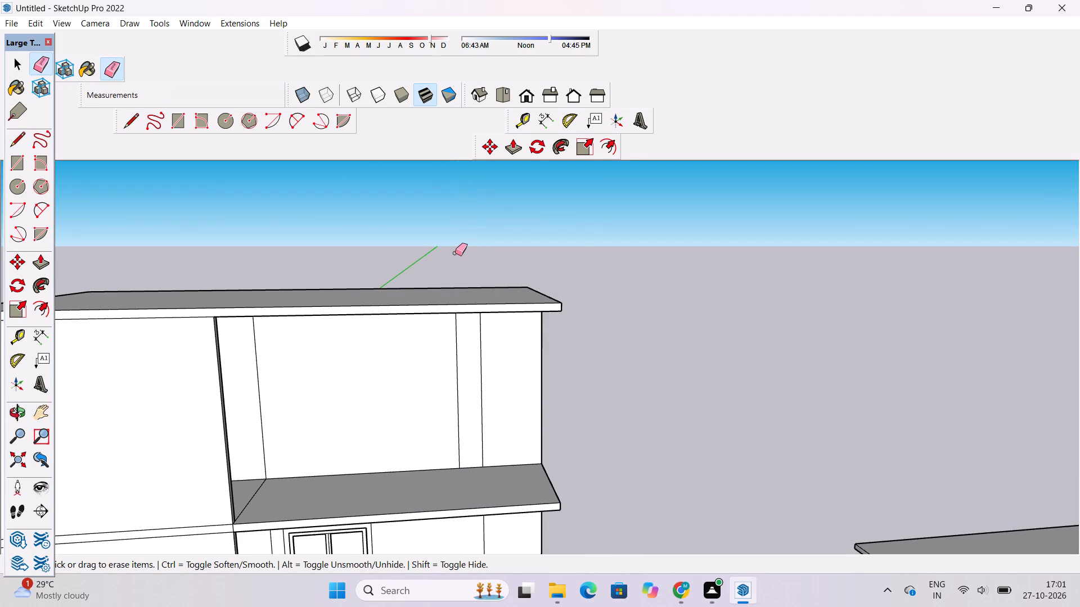
Push/Pull the narrow strip between the two vertical lines on the upper recessed wall out 30' to the middle slab's front edge.
scroll(455, 253, down, 3)
key(o)
drag(505, 364, 461, 363)
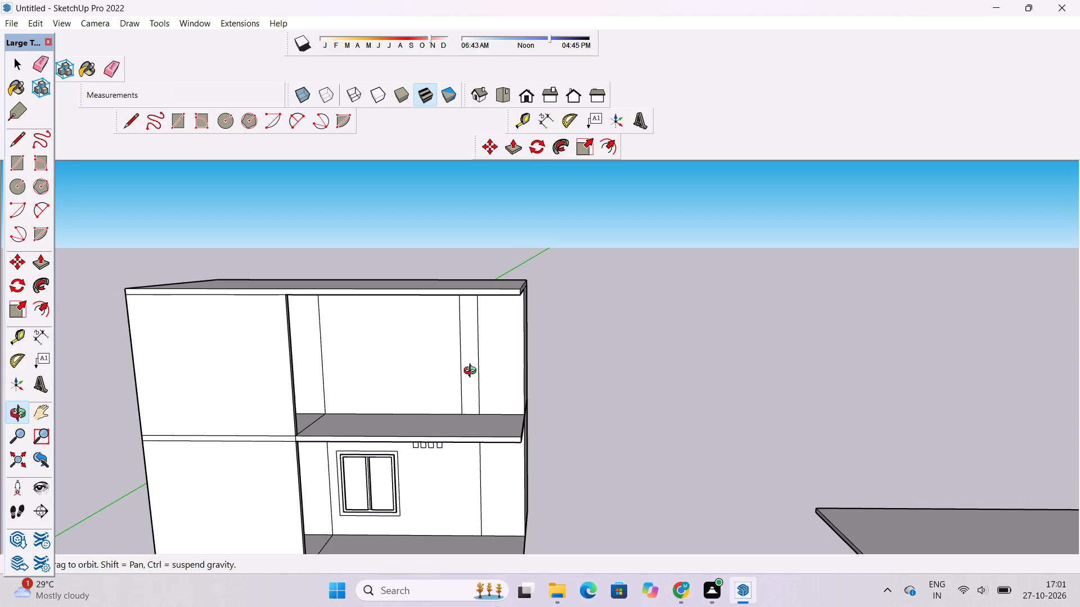
shift+click(472, 372)
drag(476, 372, 524, 363)
scroll(499, 339, up, 2)
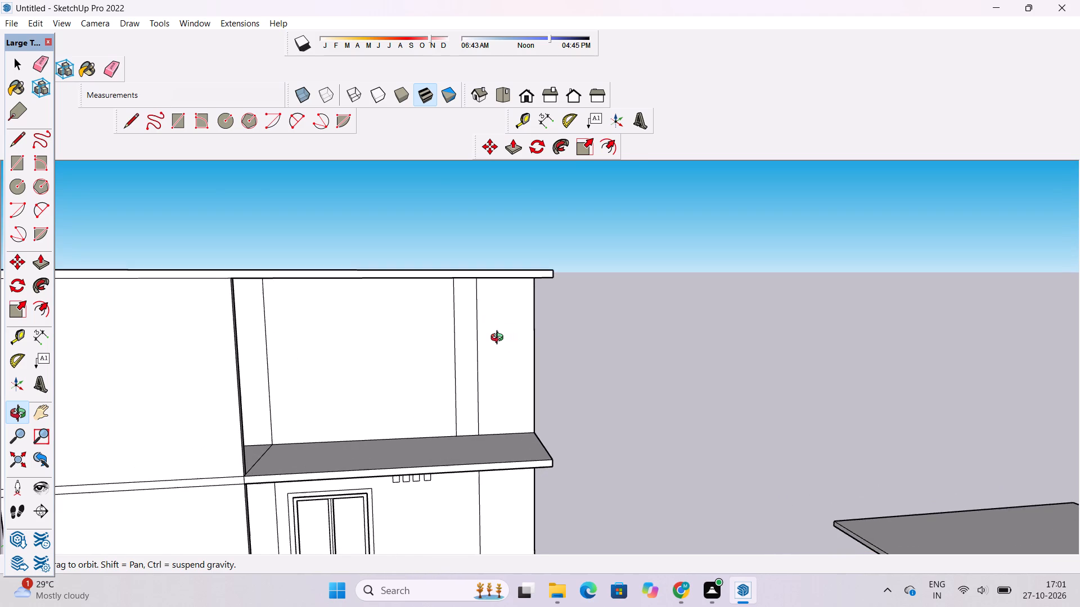
drag(496, 341, 461, 346)
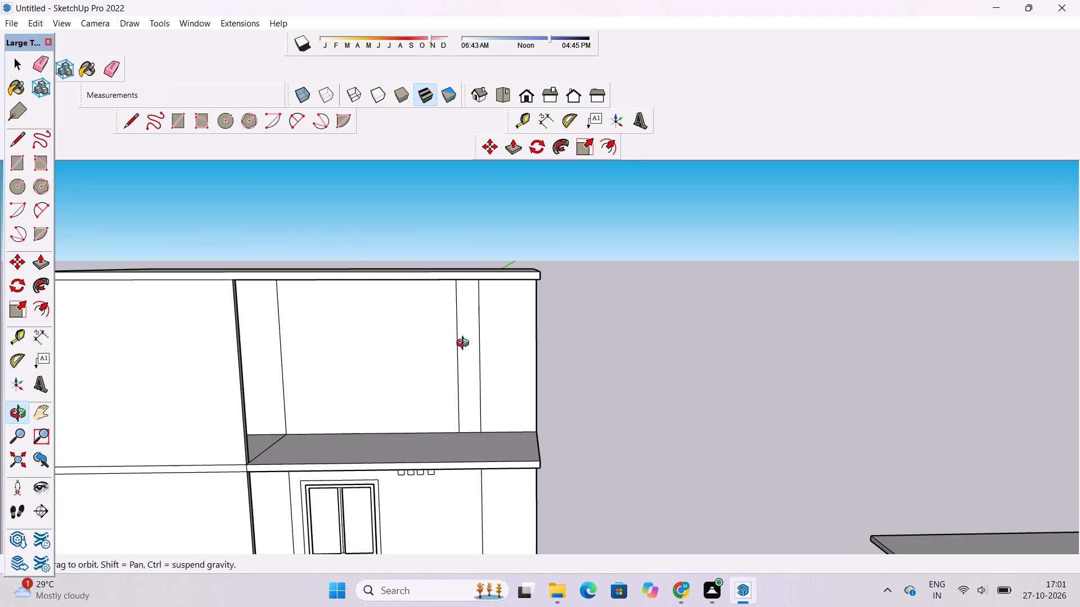
scroll(465, 345, up, 1)
shift+click(468, 345)
scroll(468, 346, down, 4)
drag(489, 365, 538, 368)
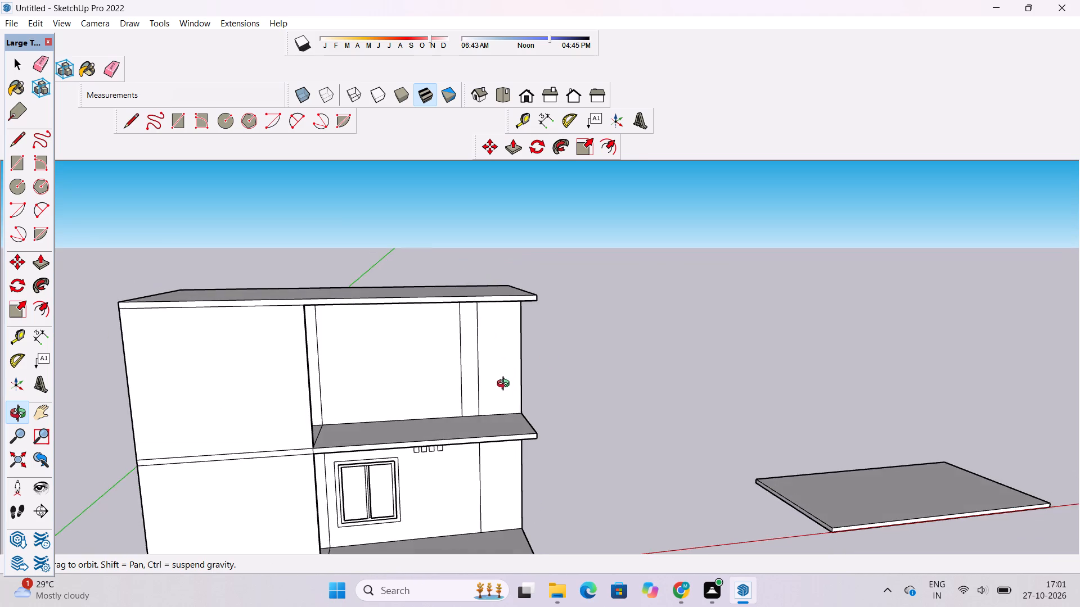
scroll(506, 385, up, 4)
shift+drag(502, 387, 501, 365)
key(p)
scroll(444, 322, down, 4)
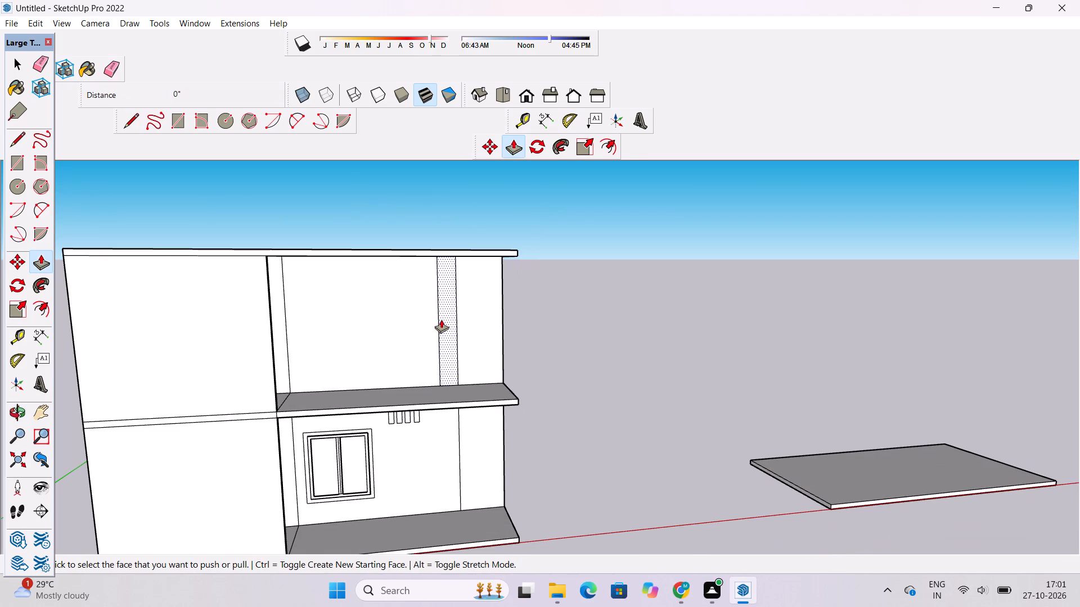
click(441, 319)
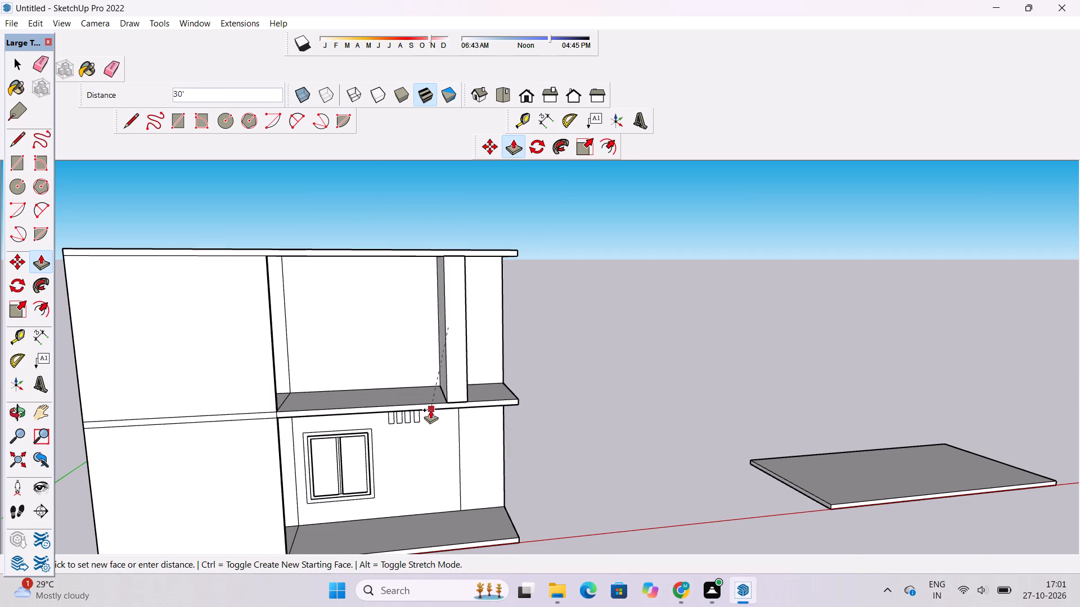
scroll(430, 410, up, 8)
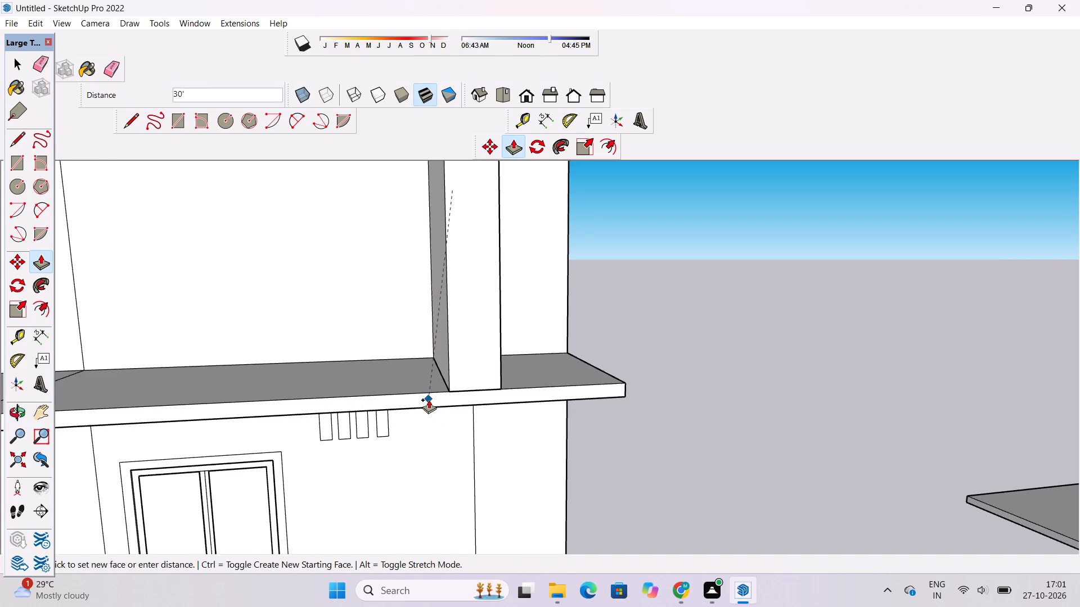
scroll(448, 393, down, 3)
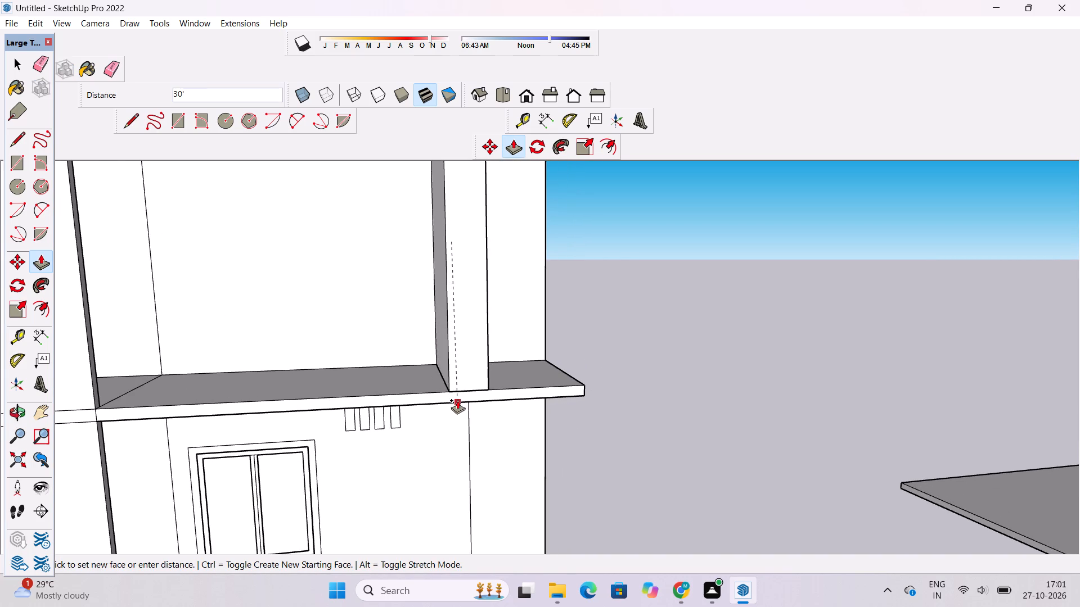
scroll(457, 400, up, 3)
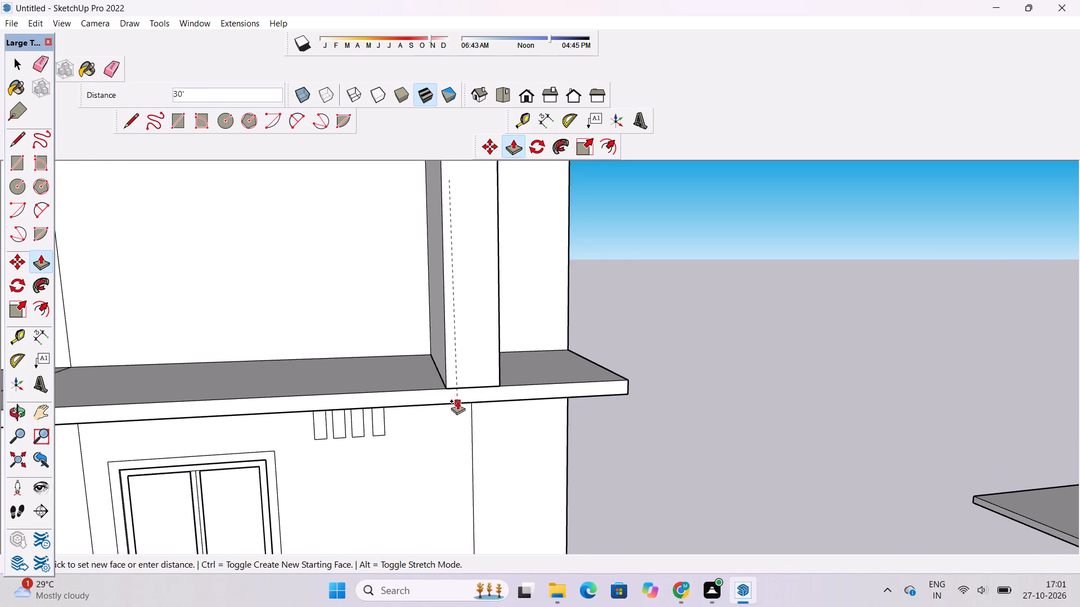
click(457, 401)
Draw a short vertical line across the middle slab's front face, down from the new pillar's outer bottom corner to the slab's lower edge.
scroll(461, 386, down, 3)
scroll(463, 380, up, 1)
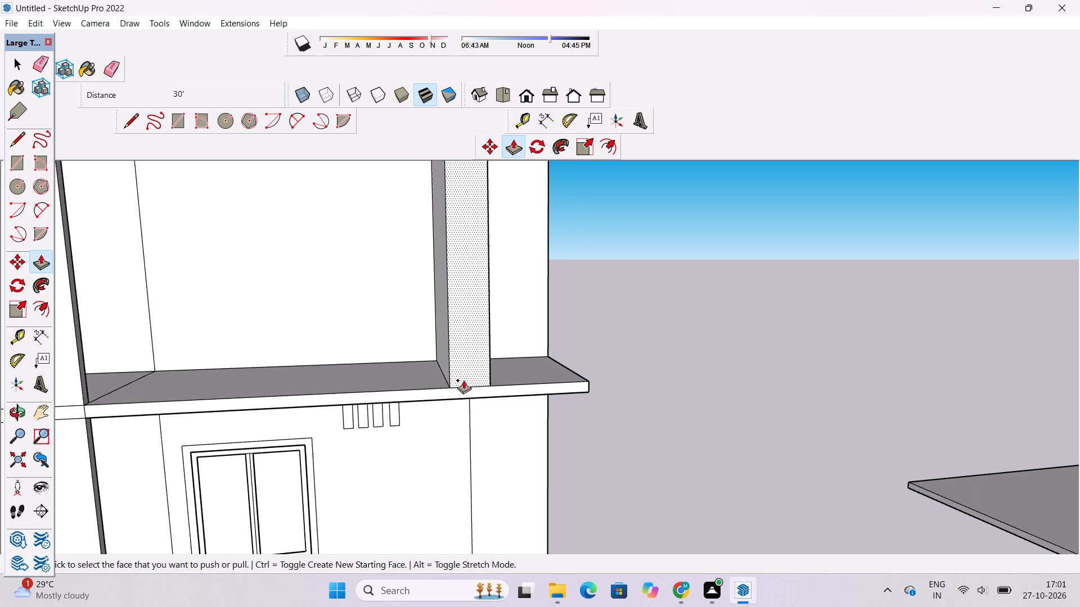
key(l)
scroll(480, 384, up, 9)
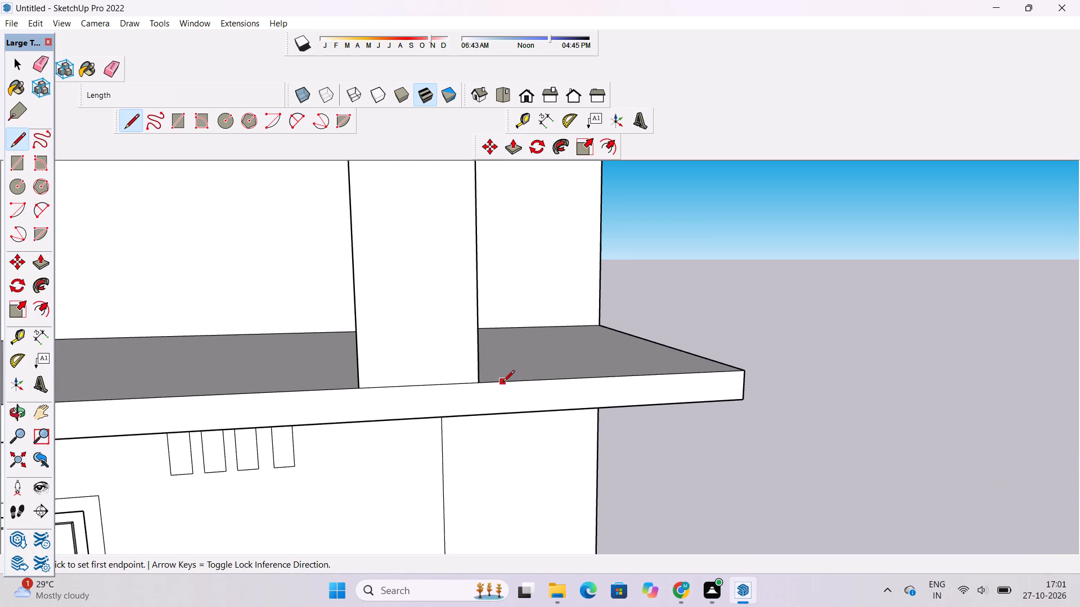
scroll(503, 383, down, 1)
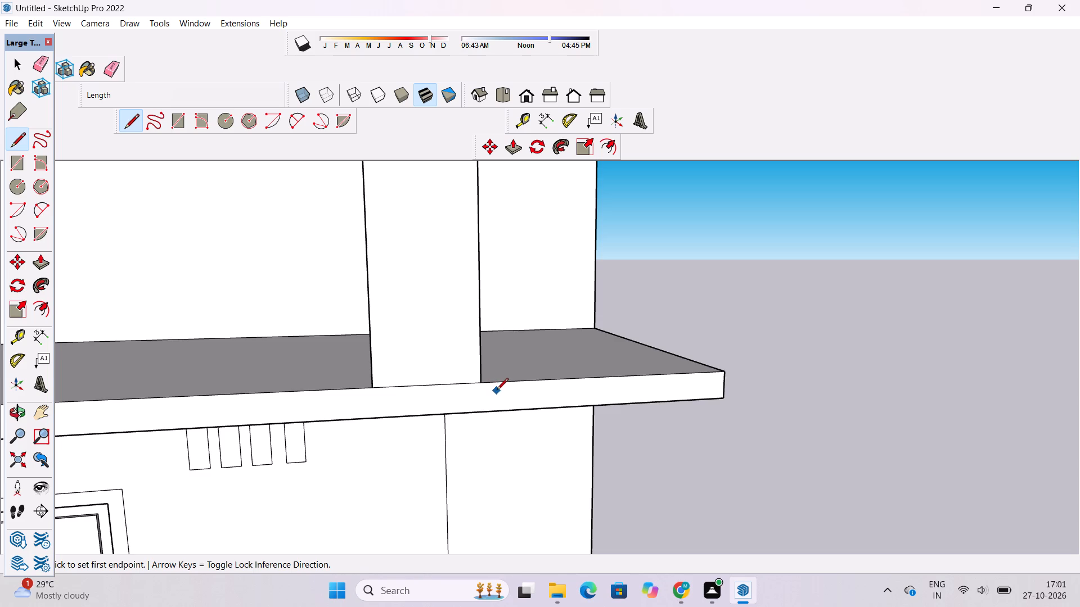
scroll(496, 396, down, 3)
scroll(492, 409, up, 9)
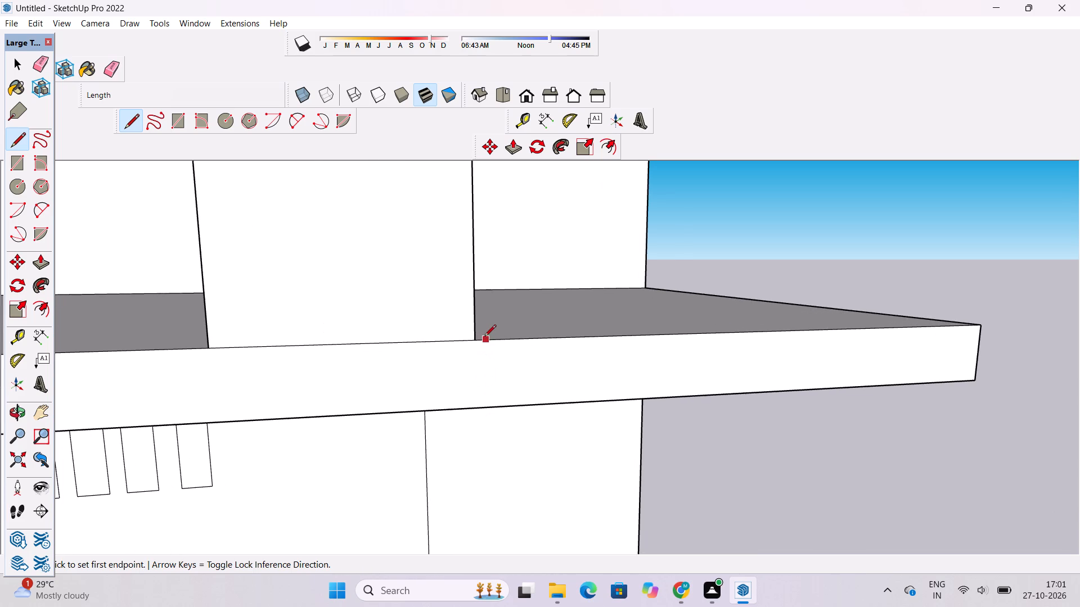
click(472, 342)
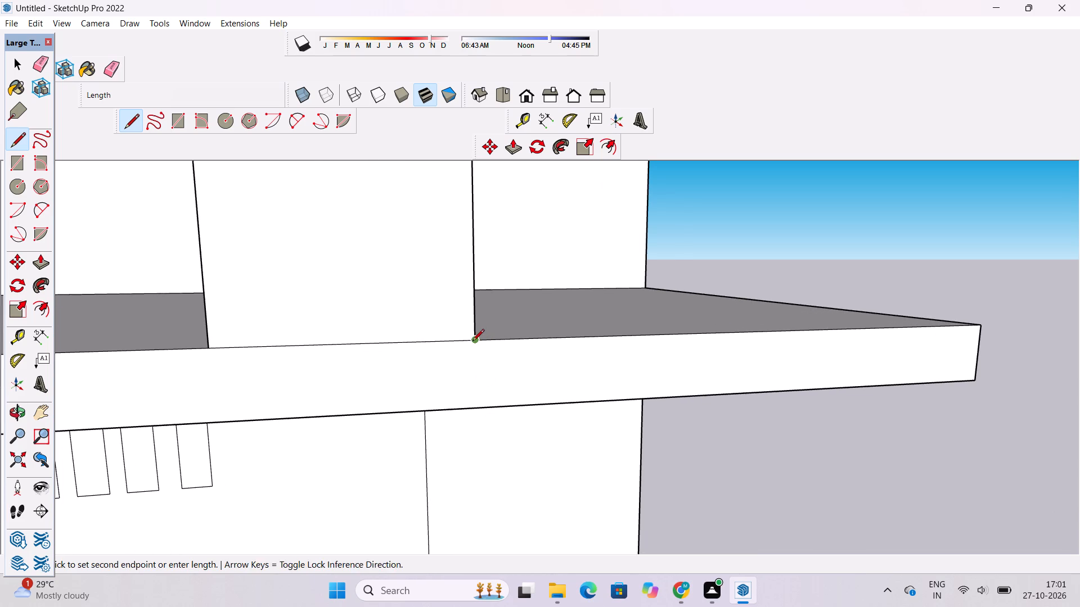
click(476, 407)
Draw a 30' line across the middle slab's underside, from the short front-face line back to the top of the lower wall's vertical line.
scroll(439, 456, down, 10)
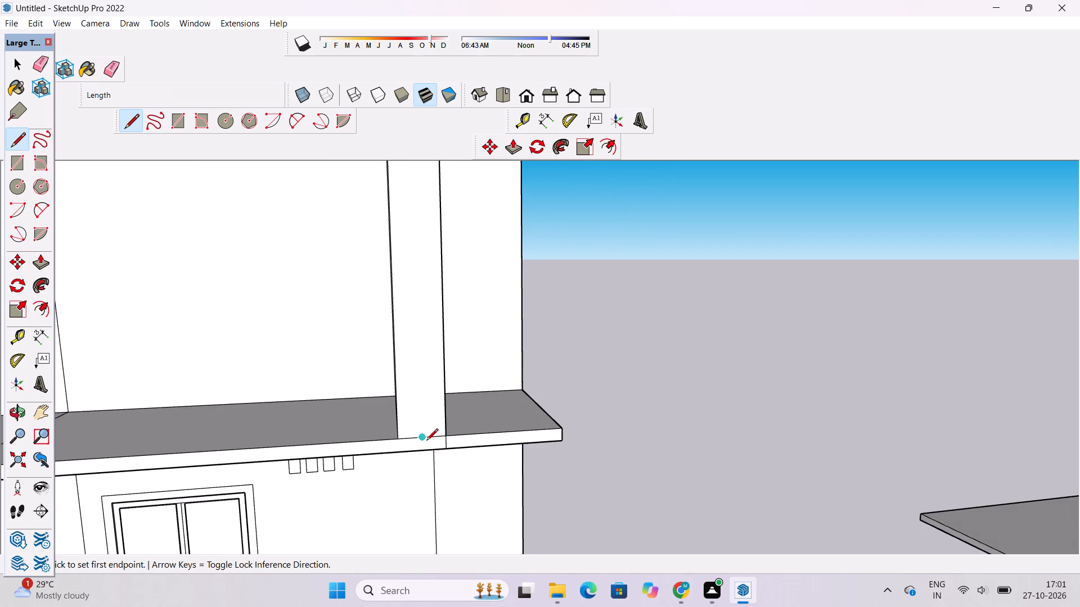
key(o)
shift+drag(429, 470, 453, 434)
drag(455, 440, 398, 429)
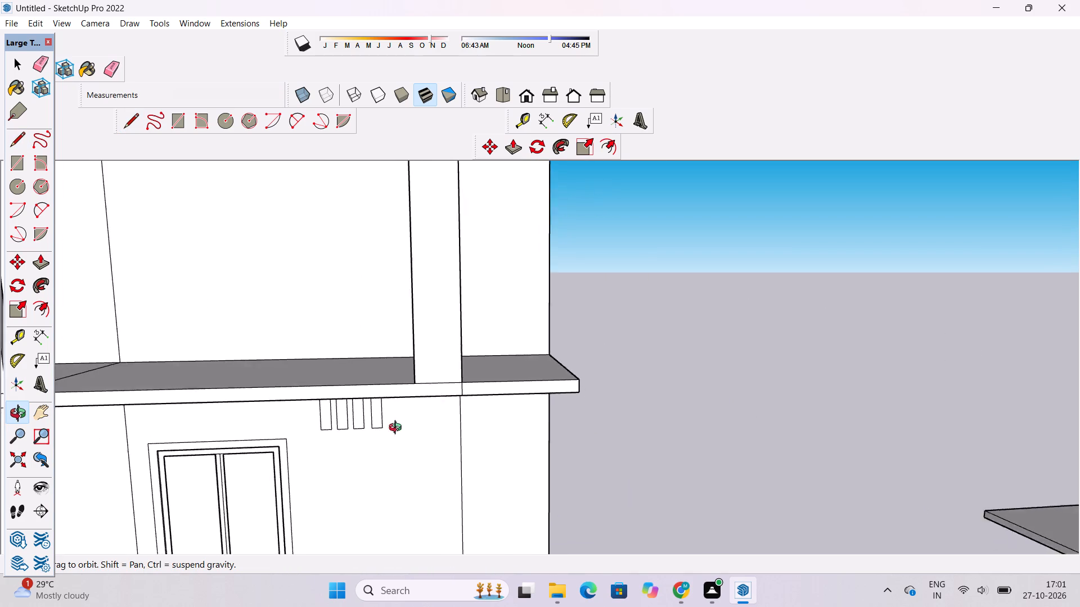
drag(398, 429, 382, 427)
drag(384, 424, 420, 428)
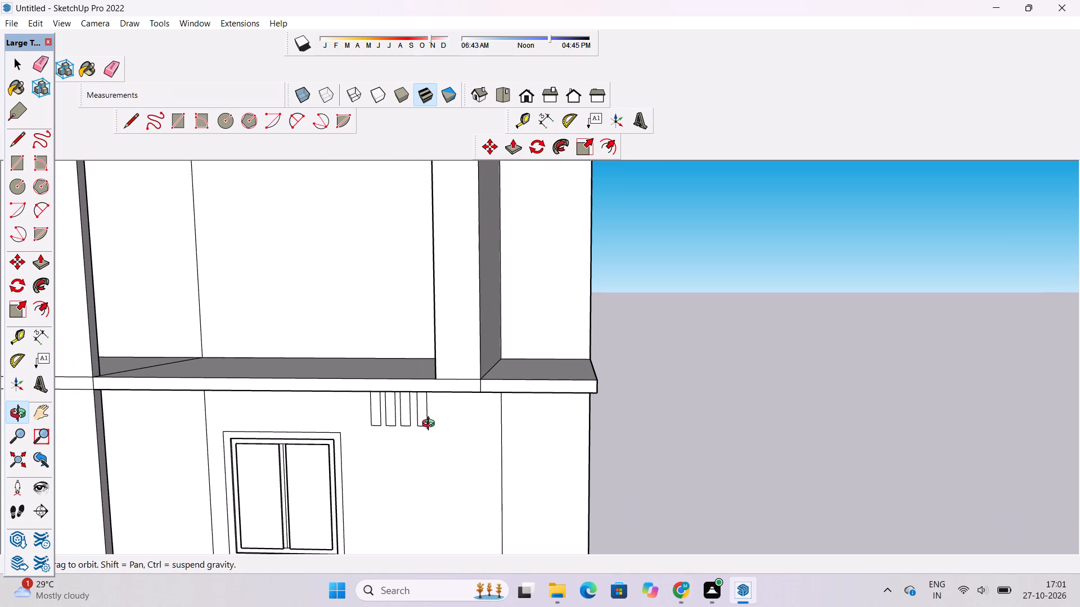
scroll(425, 433, down, 4)
shift+drag(408, 435, 475, 438)
scroll(478, 437, up, 2)
shift+drag(479, 438, 468, 454)
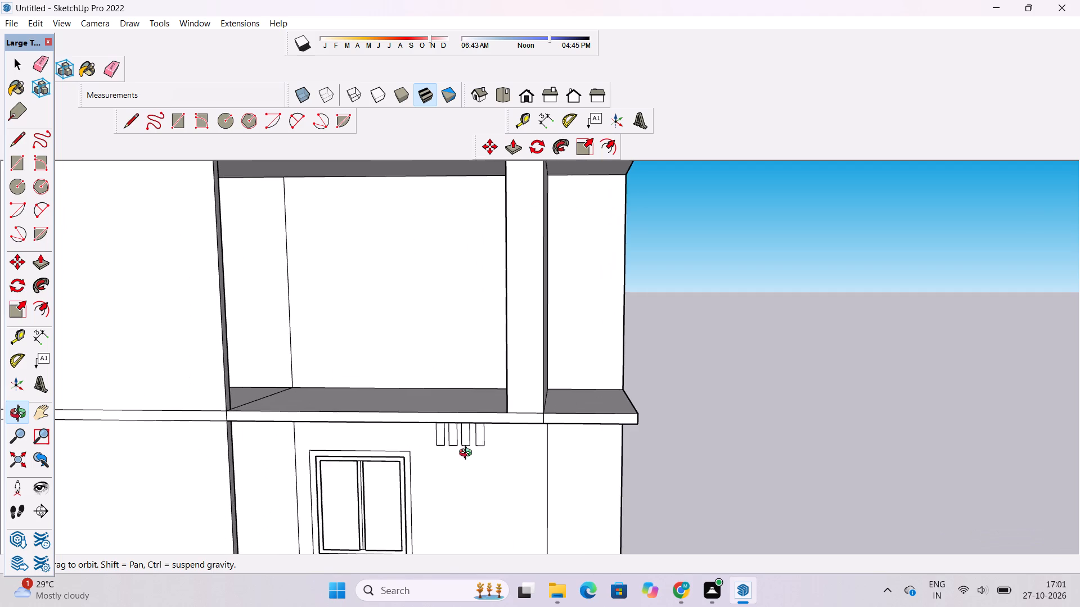
drag(494, 402, 525, 273)
scroll(571, 358, down, 5)
shift+drag(584, 429, 570, 391)
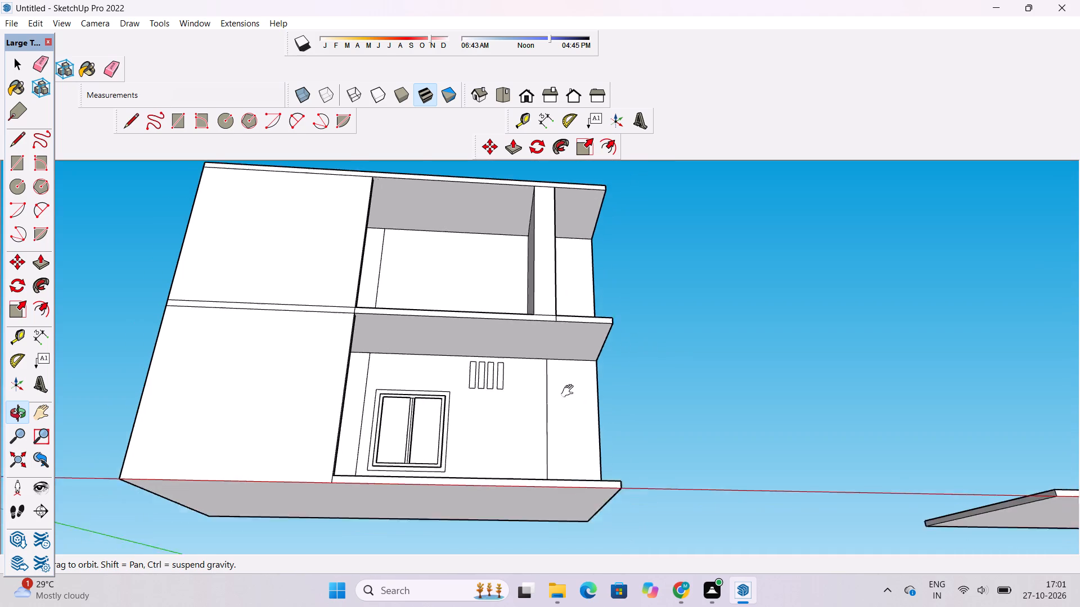
shift+drag(570, 391, 561, 458)
scroll(555, 391, up, 5)
shift+drag(555, 398, 558, 406)
drag(562, 417, 531, 371)
scroll(526, 383, up, 3)
shift+drag(535, 366, 537, 361)
key(l)
scroll(532, 343, down, 5)
scroll(542, 405, up, 1)
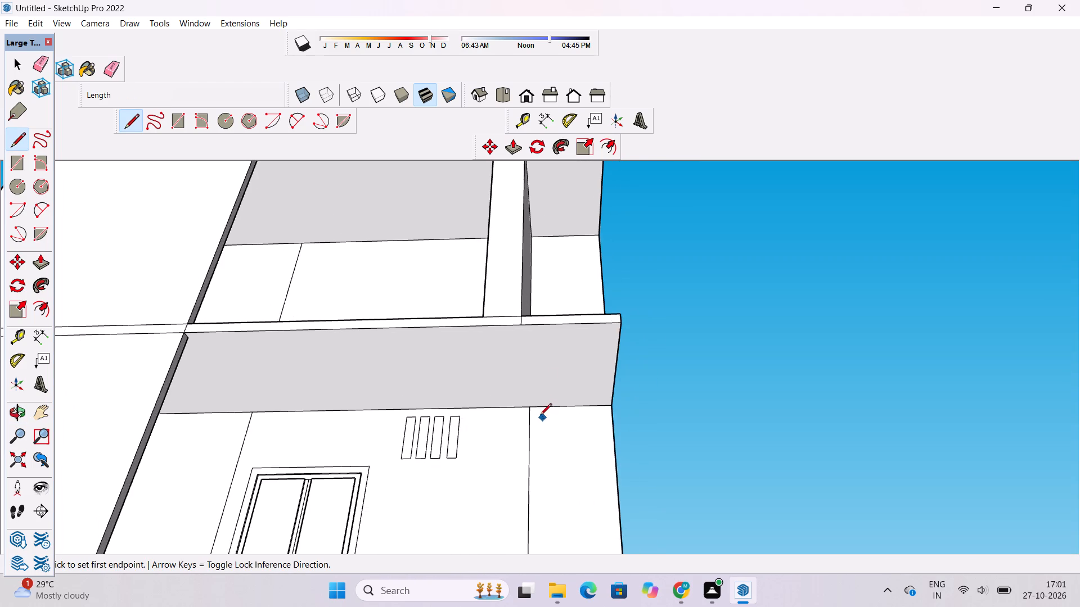
click(521, 324)
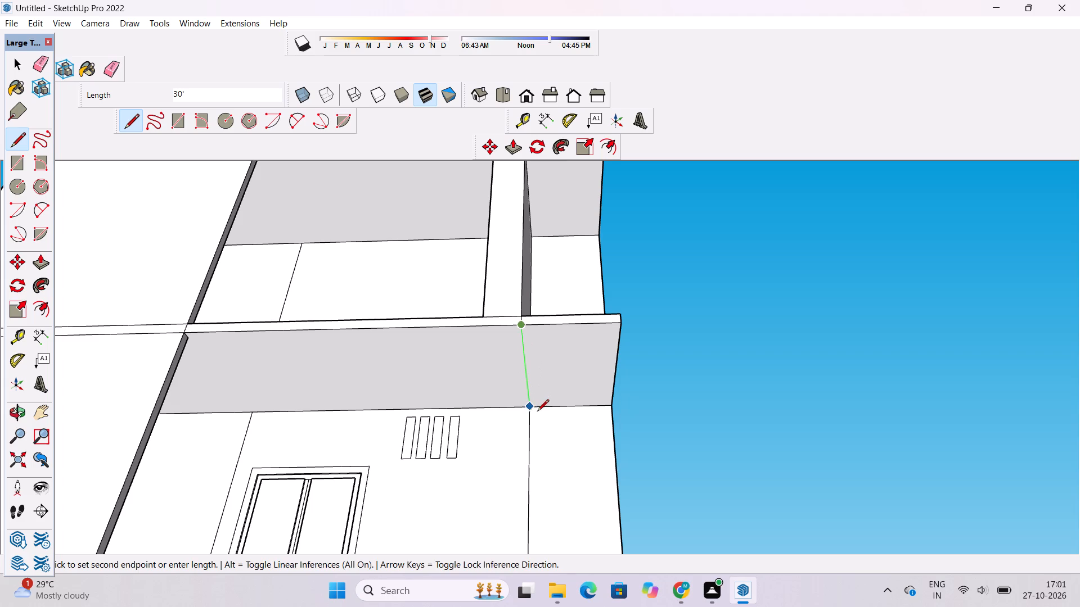
click(537, 412)
Examine the new pillar and the divided middle slab from above, the front and below.
scroll(534, 383, down, 5)
key(o)
drag(502, 366, 535, 502)
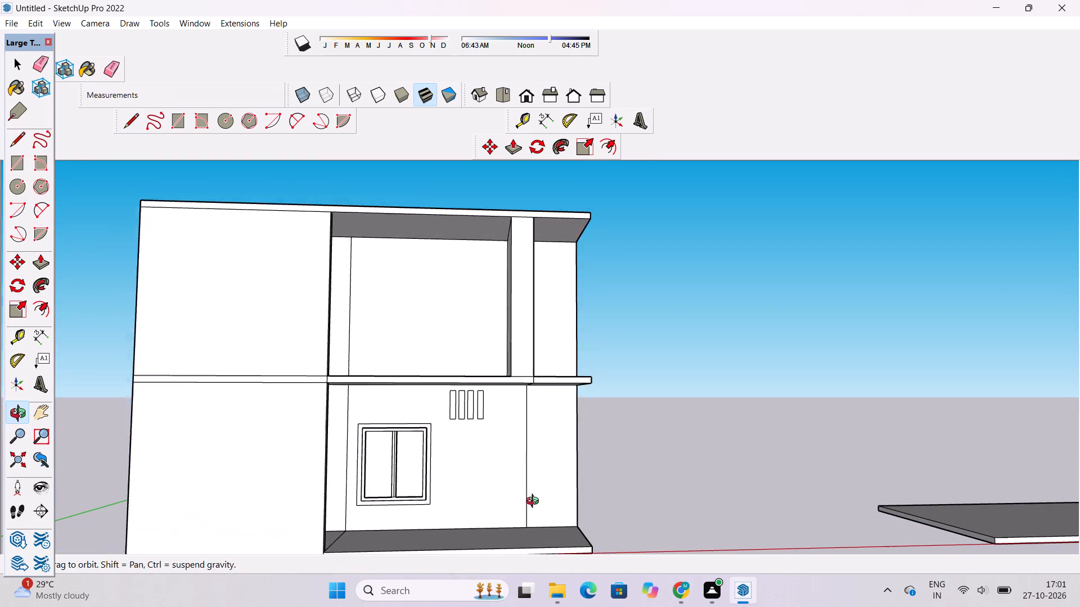
drag(535, 502, 535, 508)
scroll(551, 450, up, 1)
shift+drag(551, 441, 532, 402)
drag(529, 399, 490, 448)
scroll(449, 400, up, 1)
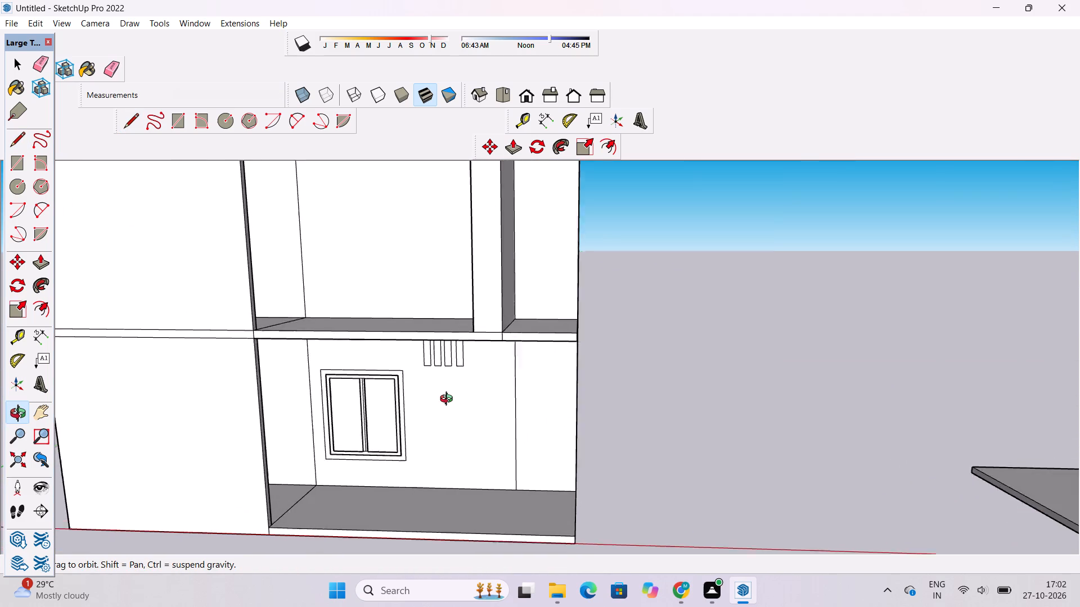
scroll(449, 400, up, 1)
shift+click(457, 393)
drag(468, 418, 506, 487)
scroll(515, 425, down, 3)
shift+drag(505, 406, 522, 449)
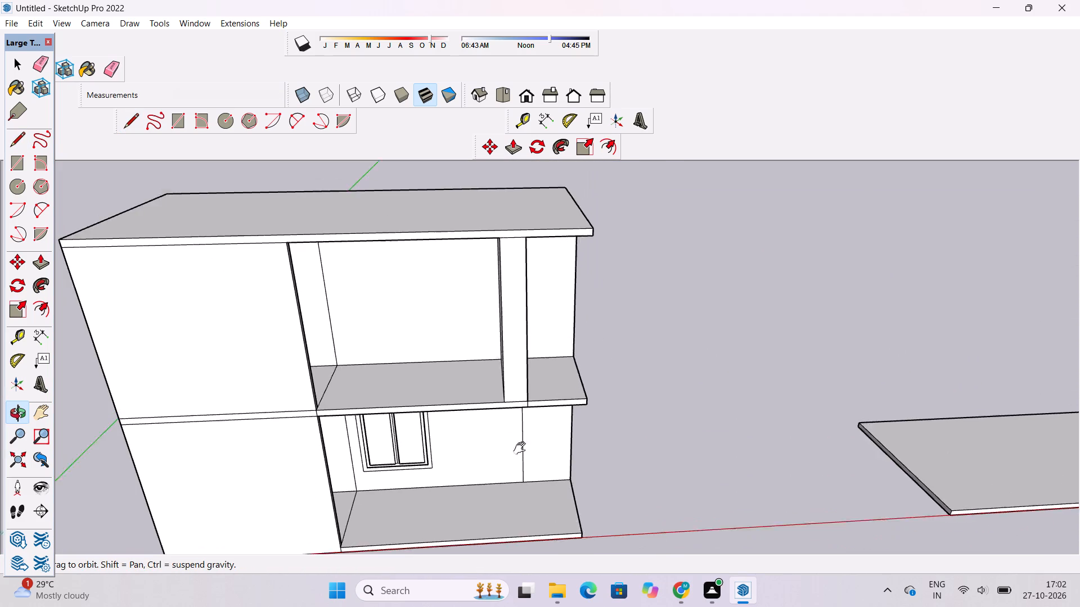
shift+drag(522, 449, 524, 452)
drag(515, 415, 503, 320)
shift+drag(477, 447, 551, 450)
drag(553, 455, 556, 444)
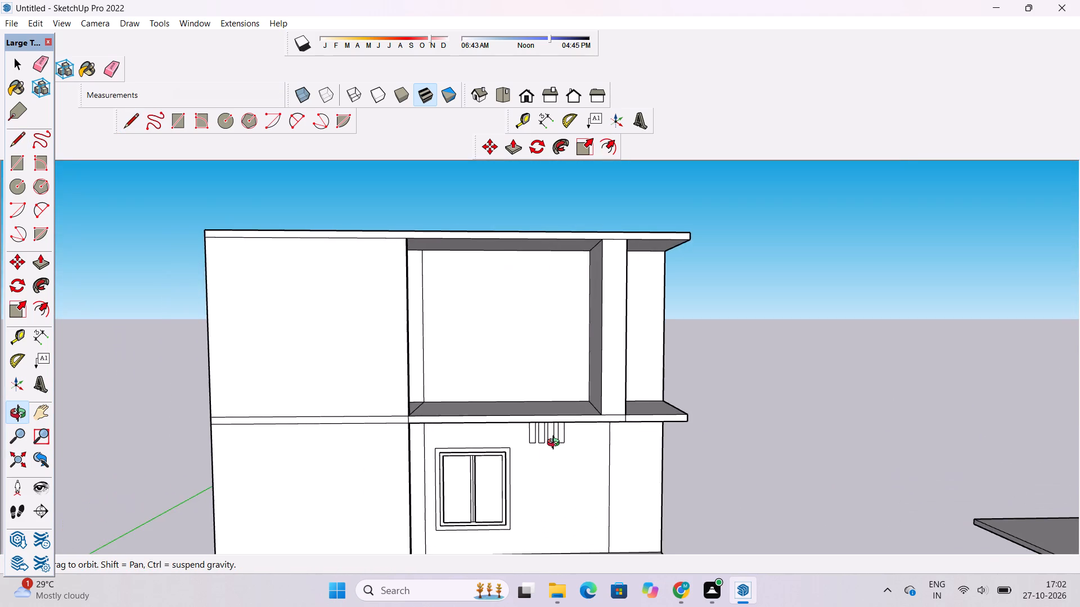
drag(556, 444, 556, 351)
scroll(571, 401, up, 3)
shift+drag(587, 399, 519, 374)
shift+click(494, 380)
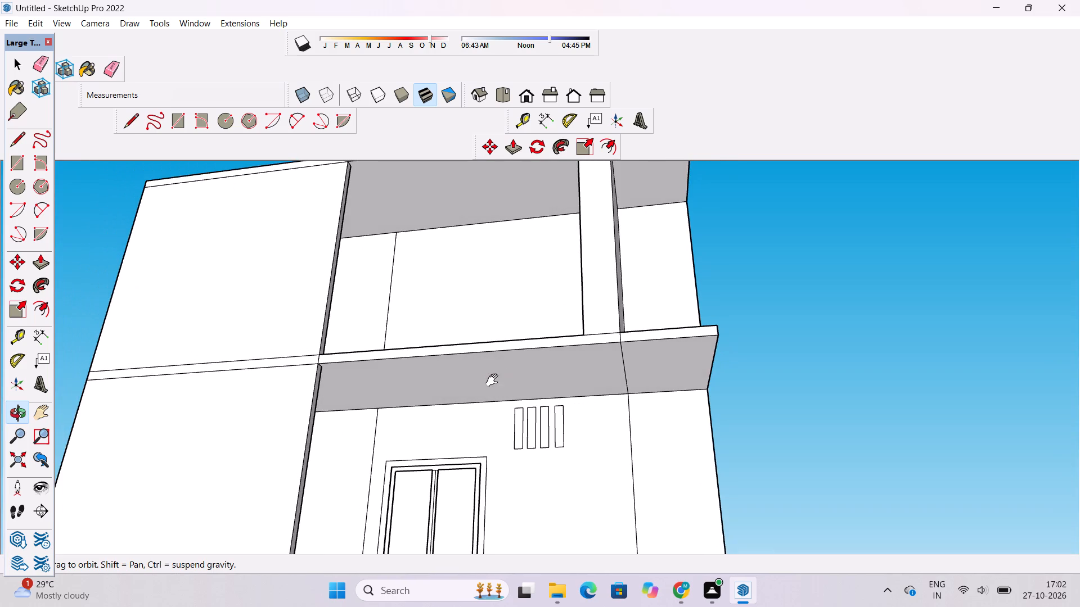
click(492, 380)
scroll(323, 381, up, 3)
shift+drag(359, 374, 348, 359)
drag(333, 366, 436, 403)
drag(436, 404, 407, 395)
scroll(436, 393, down, 4)
drag(489, 383, 448, 359)
drag(448, 361, 462, 468)
shift+drag(465, 465, 438, 418)
Push/Pull the larger underside section of the middle slab, above the window and vent slots, downward by 1'.
shift+drag(430, 418, 536, 324)
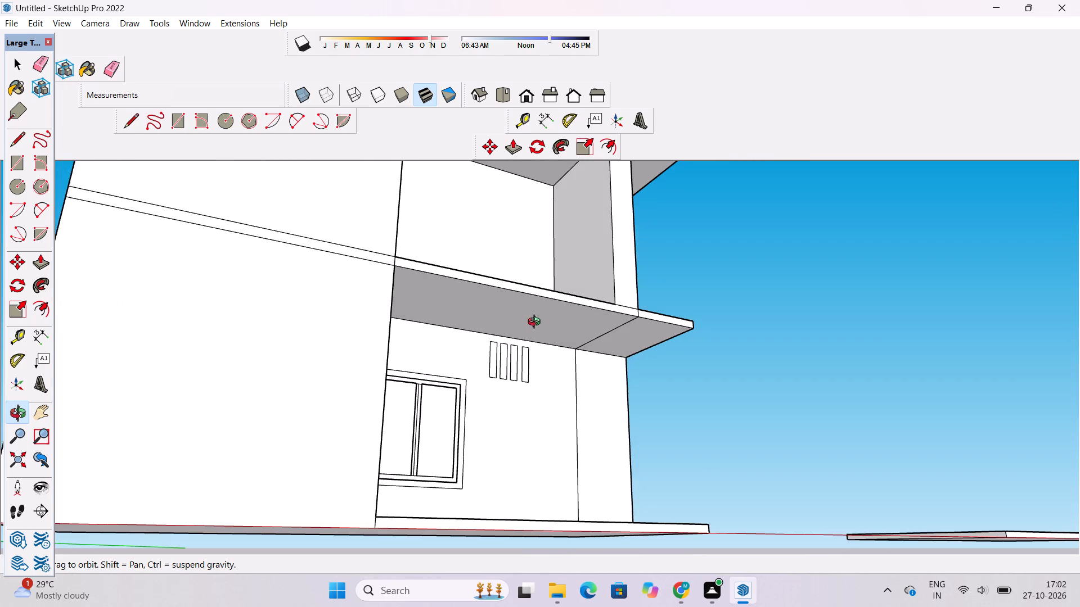
shift+drag(537, 323, 511, 330)
key(p)
scroll(497, 331, down, 4)
scroll(497, 330, up, 5)
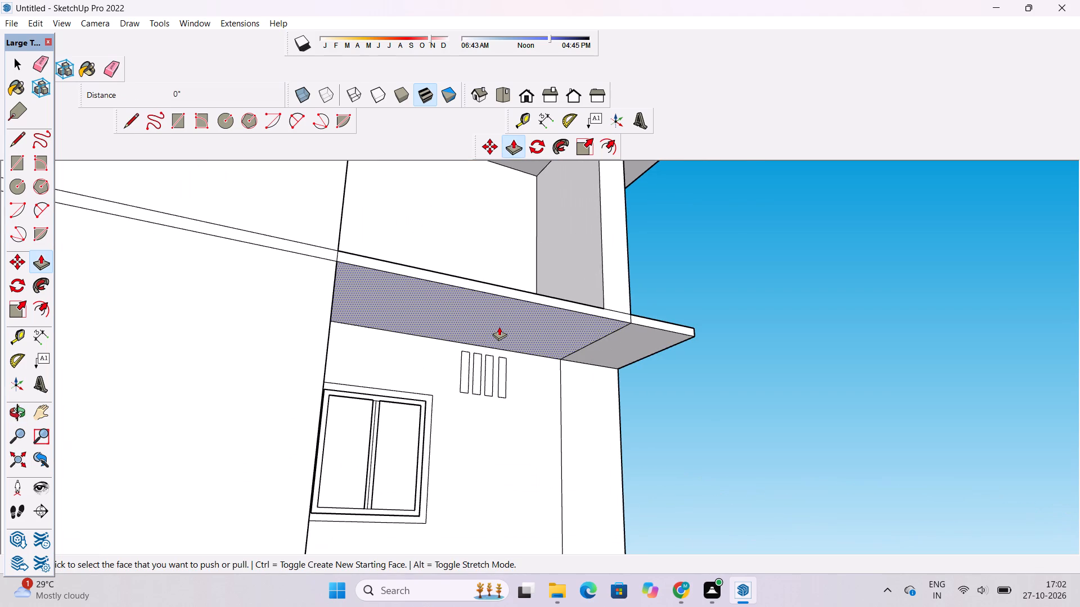
click(499, 327)
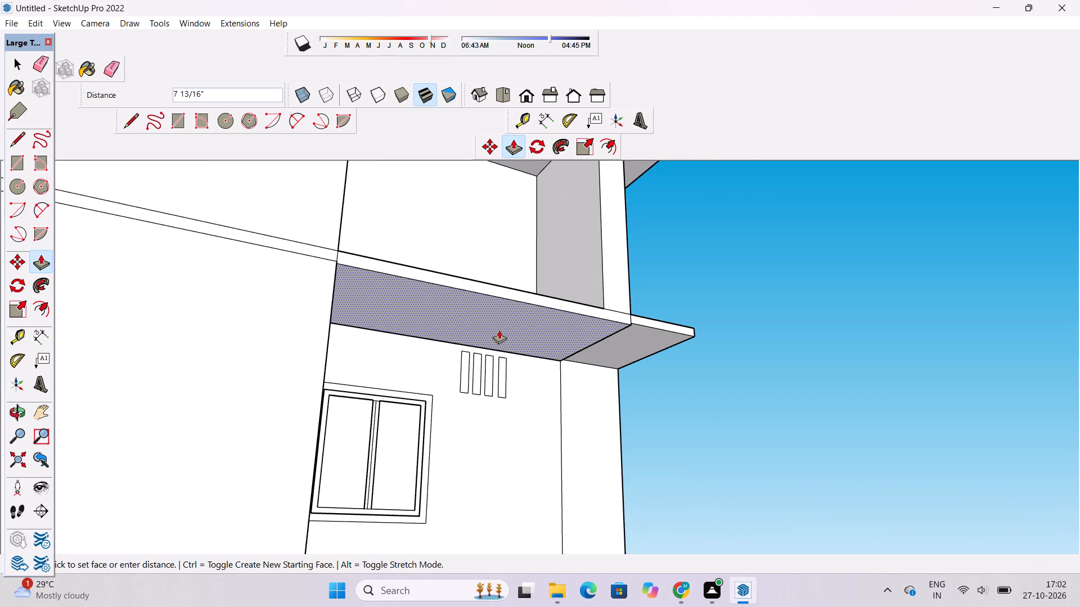
text(1')
key(Return)
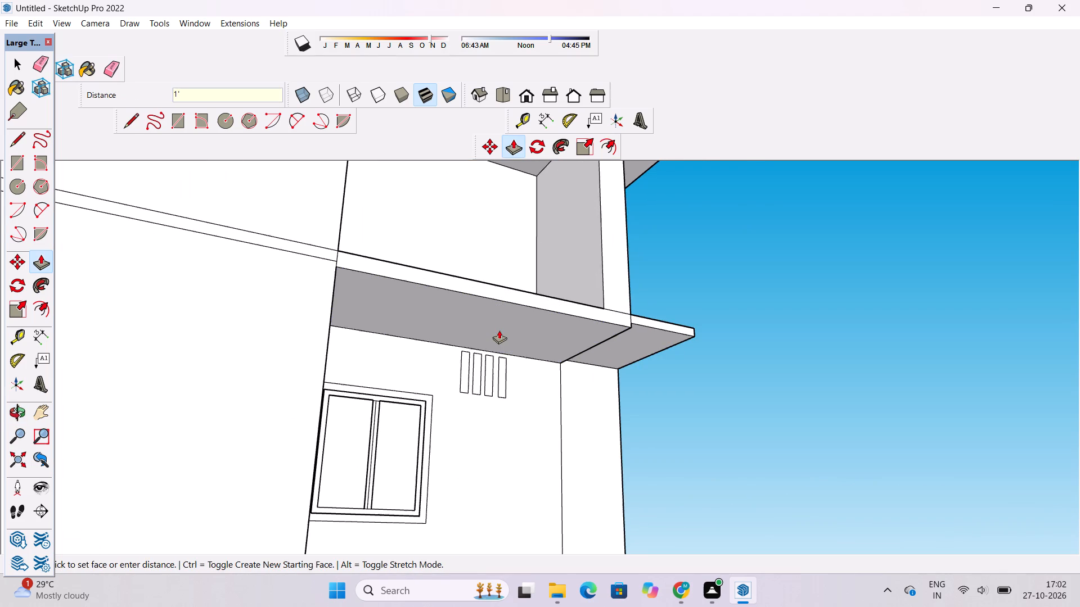
Examine the thickened middle slab section, the pillar and the window wall from the front, the side and below.
key(o)
drag(575, 300, 511, 434)
scroll(552, 355, down, 3)
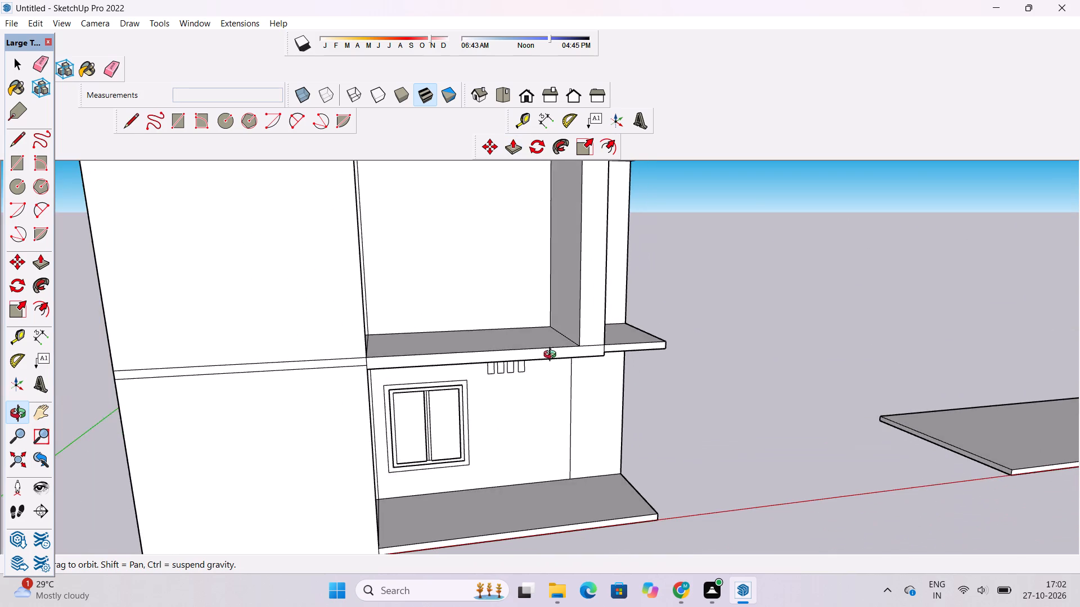
drag(564, 356, 457, 375)
drag(509, 394, 398, 388)
scroll(533, 351, up, 4)
shift+drag(548, 369, 555, 377)
drag(584, 383, 503, 396)
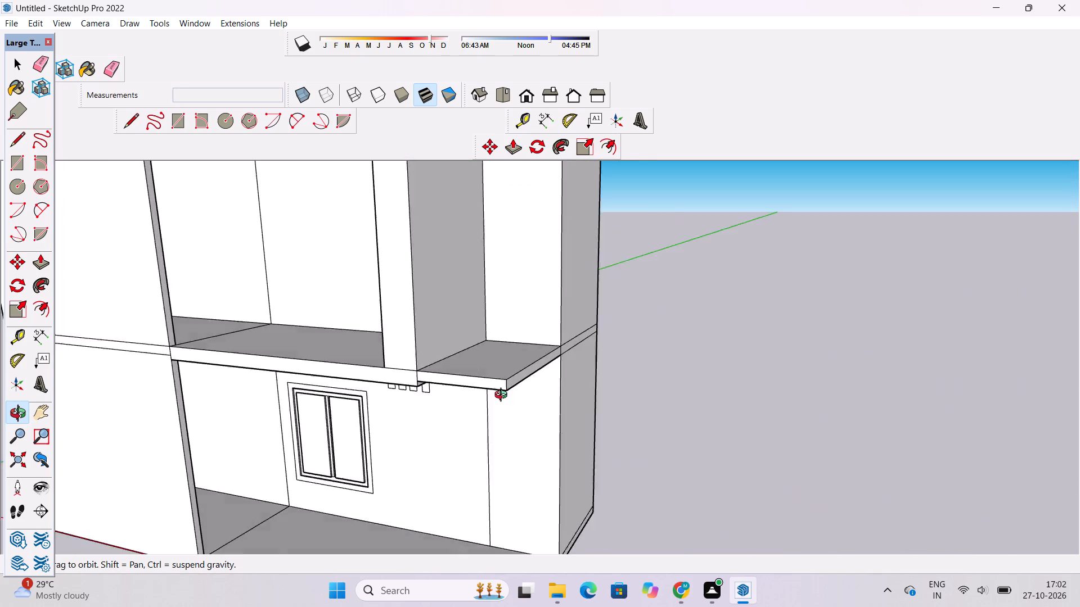
drag(503, 396, 310, 383)
shift+drag(317, 375, 393, 409)
drag(425, 411, 451, 415)
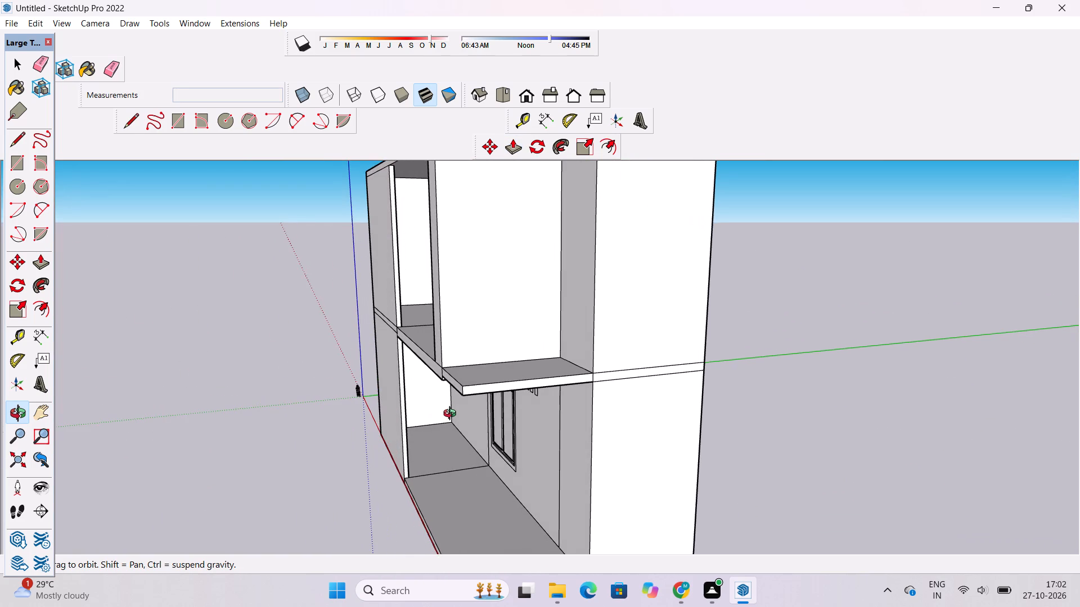
shift+click(452, 415)
drag(451, 418, 484, 421)
scroll(453, 443, up, 3)
shift+drag(453, 431, 455, 444)
drag(457, 445, 508, 438)
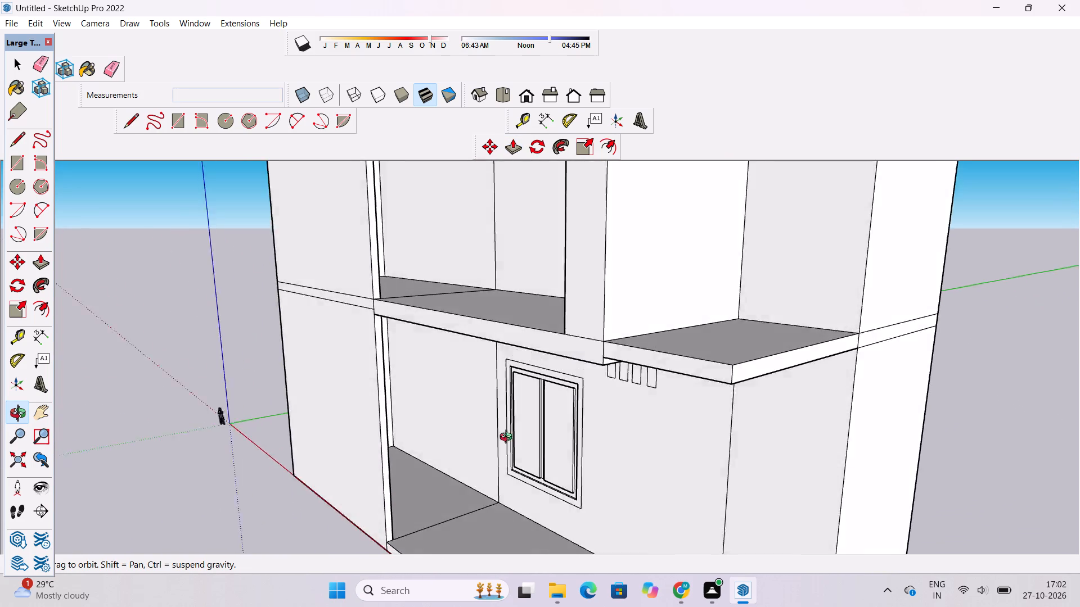
drag(508, 438, 552, 434)
shift+drag(576, 405, 481, 378)
drag(481, 377, 639, 284)
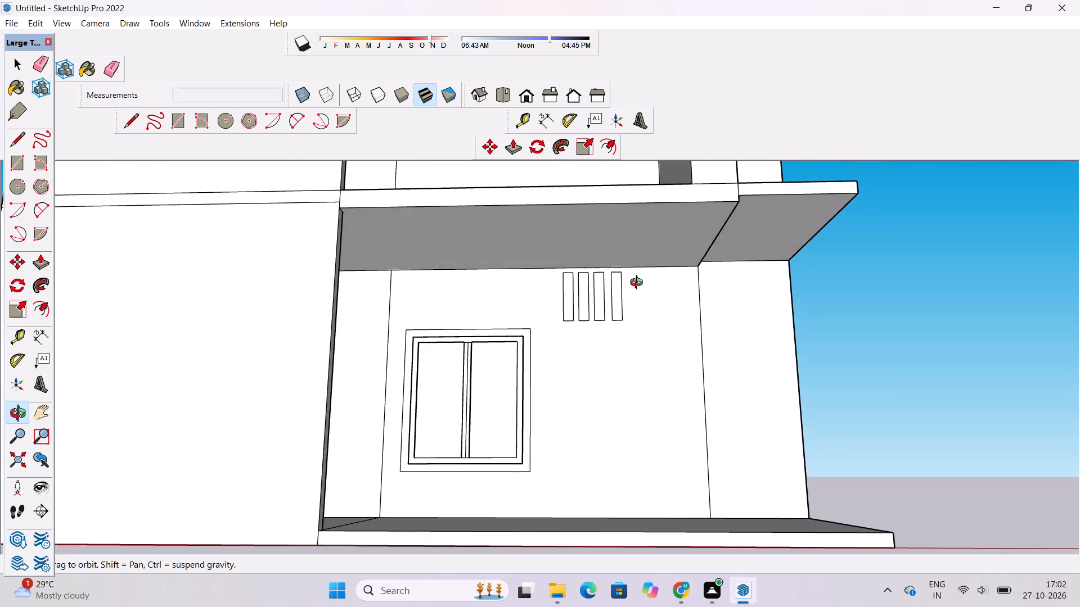
Push/Pull the thickened underside section of the middle slab, above the window and vent slots, downward by another 1'.
drag(639, 284, 577, 320)
drag(576, 319, 622, 320)
shift+drag(622, 320, 587, 338)
drag(585, 346, 565, 266)
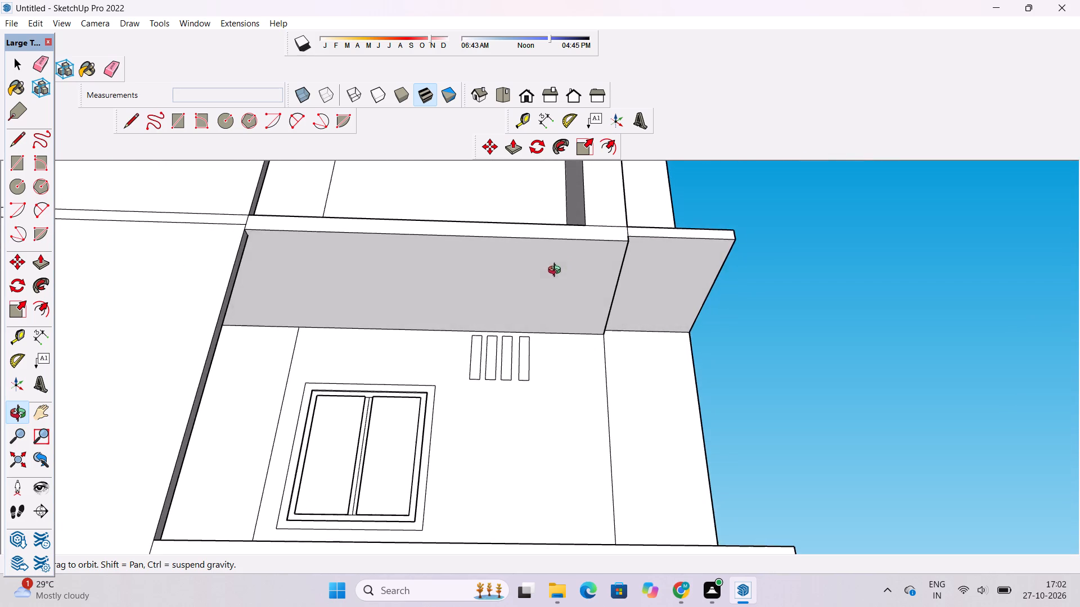
scroll(548, 287, up, 2)
shift+drag(513, 298, 516, 270)
drag(516, 270, 498, 383)
shift+scroll(516, 348, down, 3)
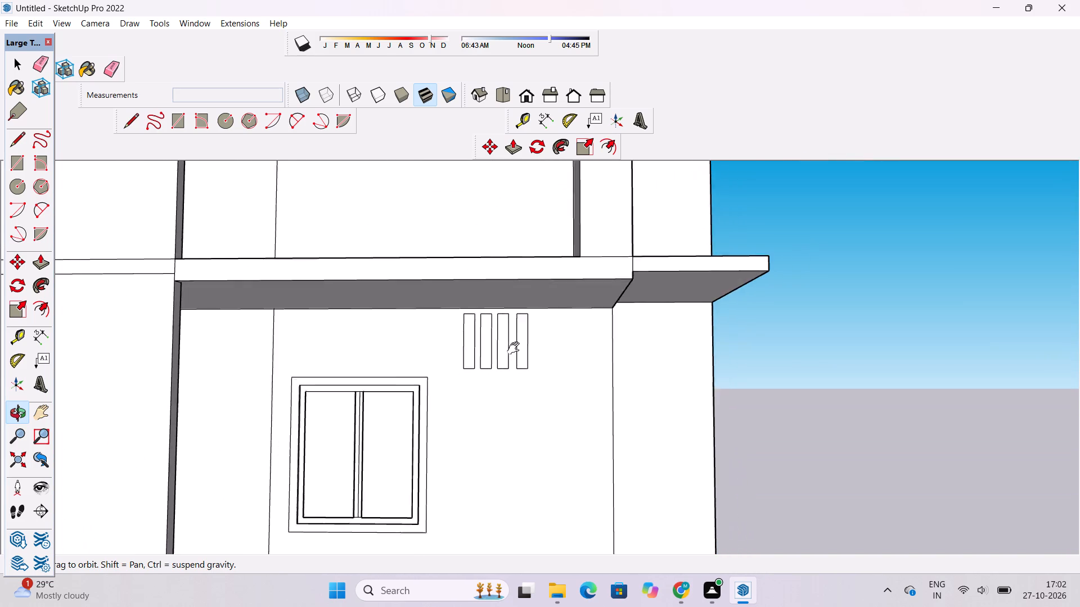
shift+scroll(516, 348, down, 1)
shift+drag(518, 356, 523, 331)
drag(538, 306, 507, 293)
scroll(497, 291, up, 3)
shift+drag(493, 297, 475, 324)
drag(475, 324, 477, 318)
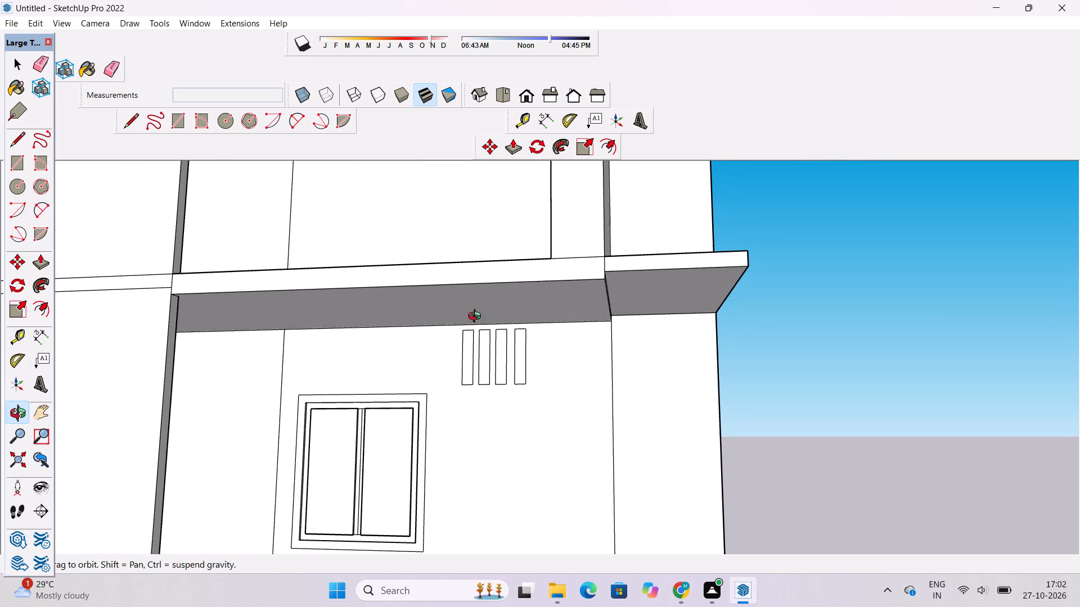
key(p)
click(498, 297)
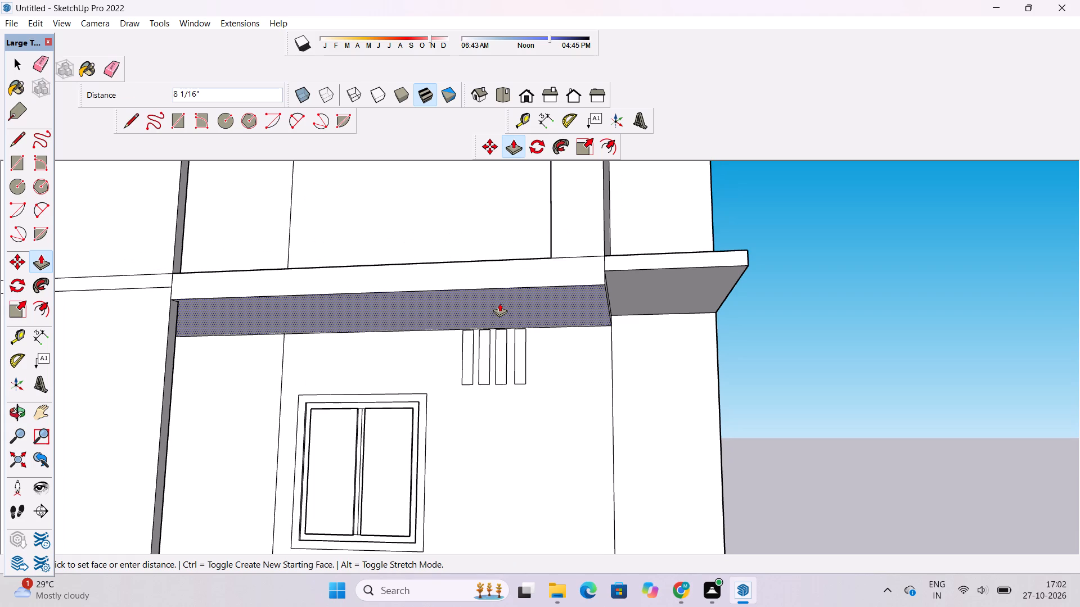
text(1')
key(Return)
Examine the deepened middle slab section and the window wall from below, the open side and the front.
key(o)
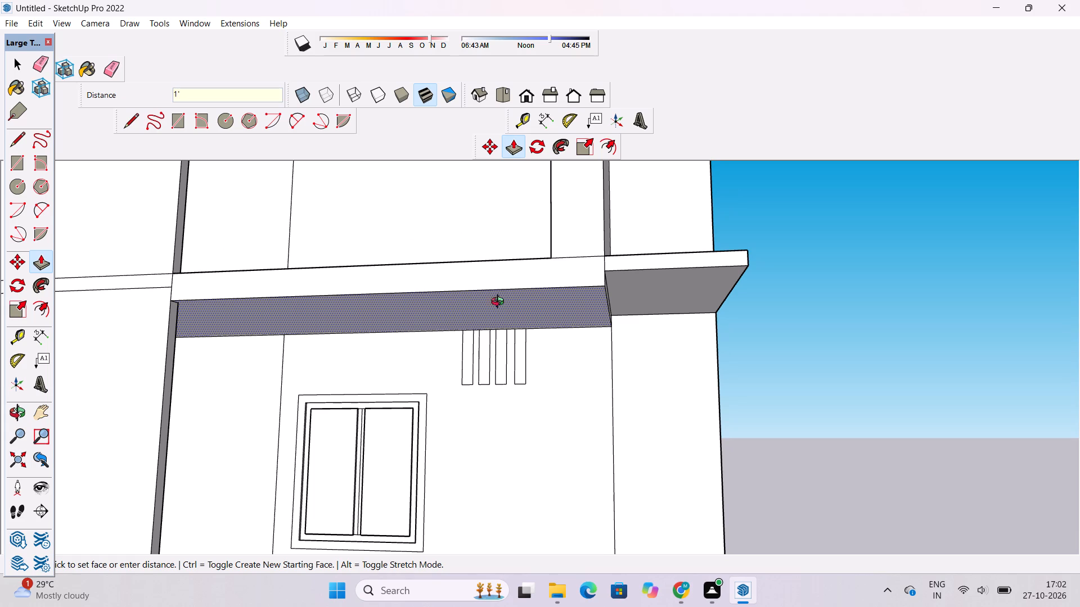
drag(578, 218, 612, 314)
scroll(625, 309, down, 4)
shift+drag(613, 329, 587, 338)
drag(561, 383, 299, 311)
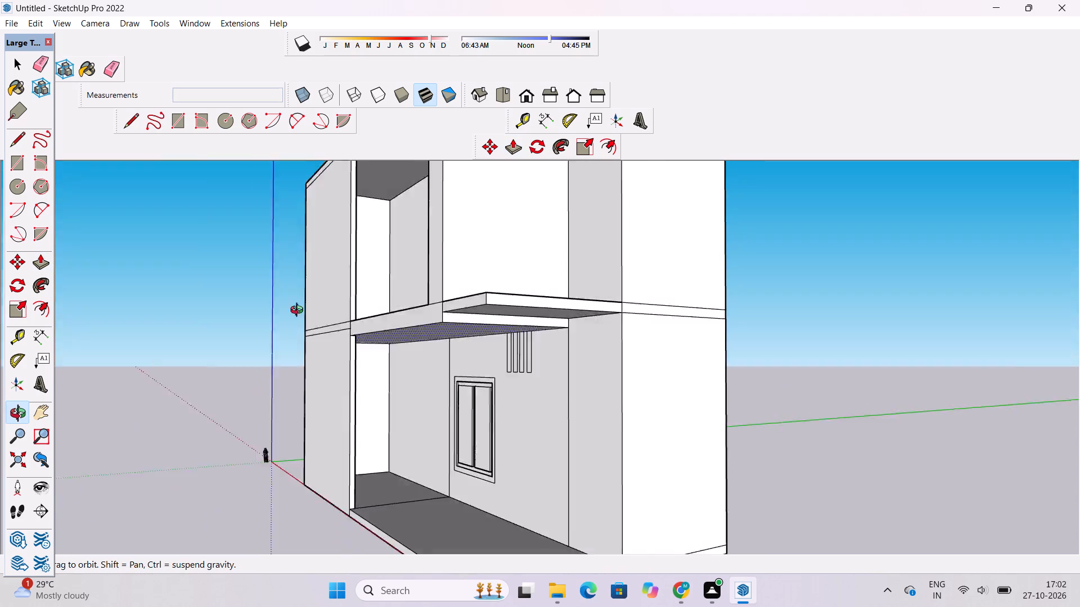
drag(299, 311, 219, 280)
drag(186, 250, 125, 254)
scroll(481, 340, up, 8)
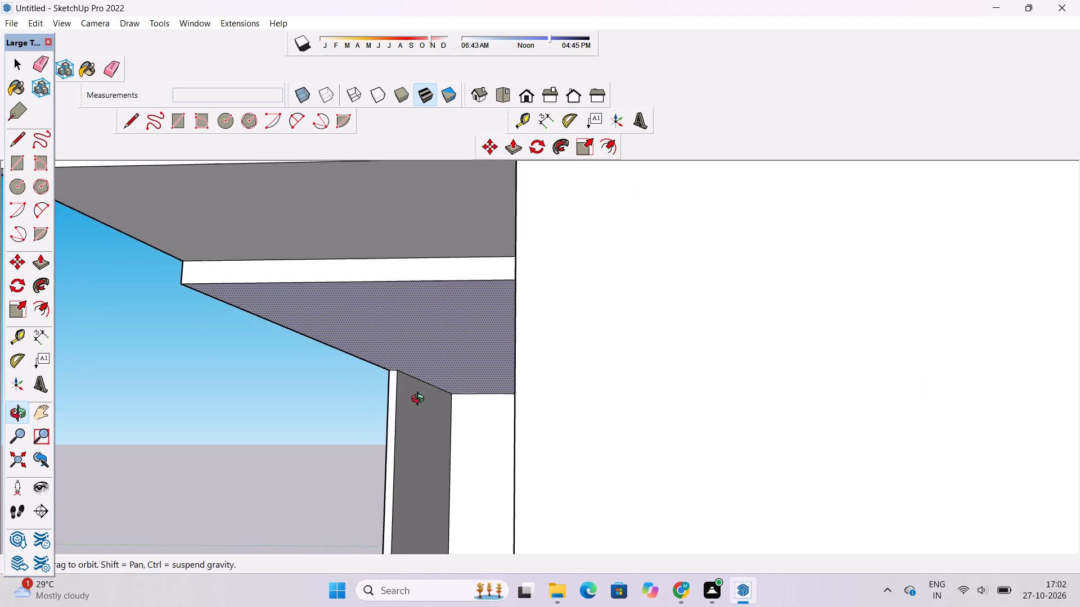
scroll(420, 400, up, 3)
drag(326, 391, 535, 376)
scroll(555, 382, down, 3)
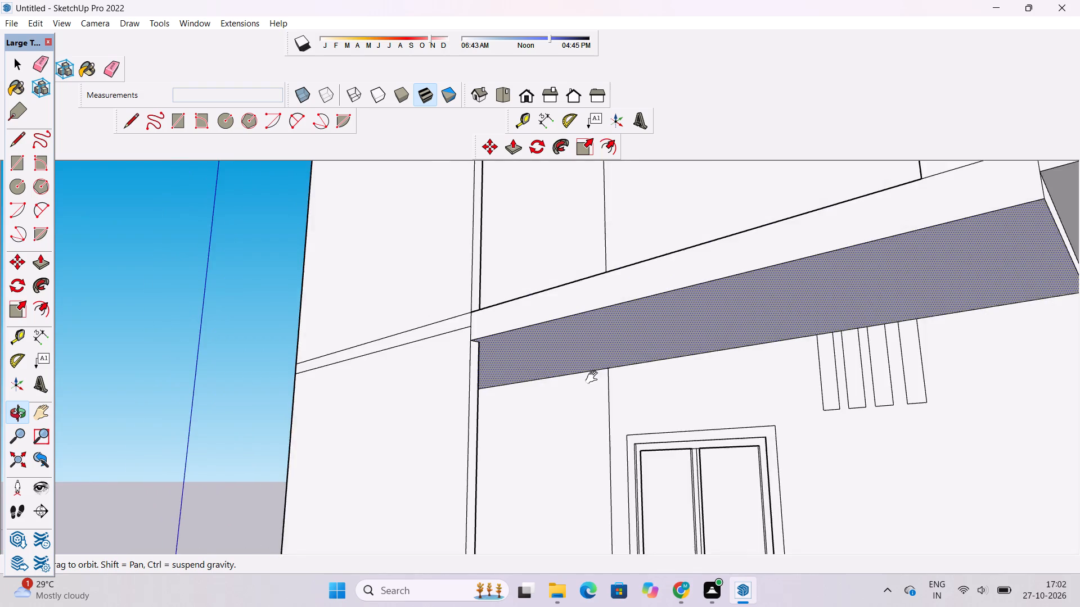
shift+drag(597, 378, 395, 348)
scroll(383, 345, down, 6)
drag(398, 355, 541, 366)
shift+drag(551, 367, 406, 306)
drag(408, 306, 428, 316)
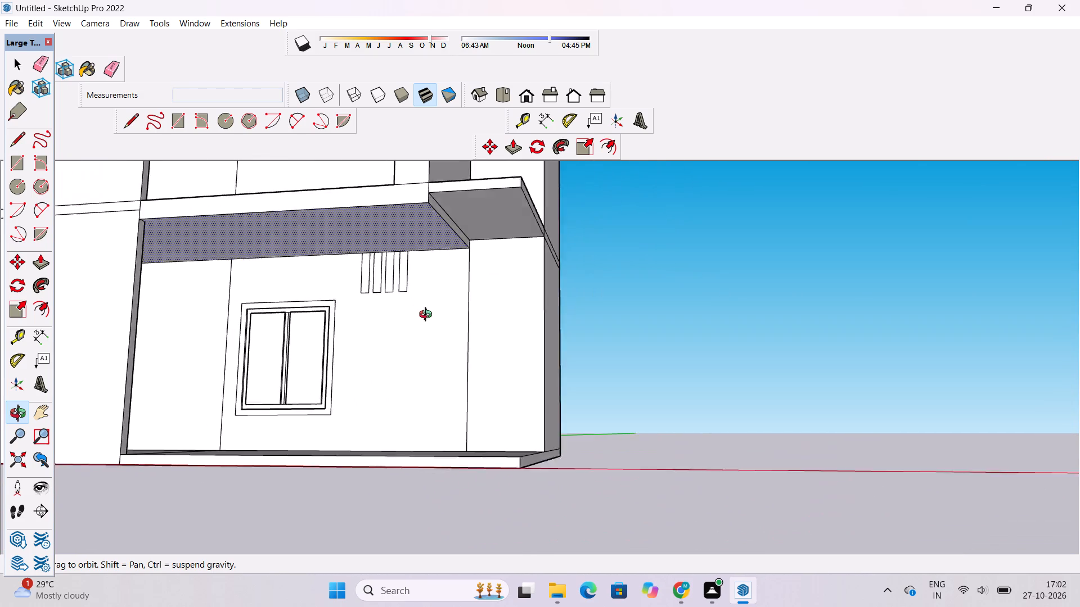
drag(428, 316, 508, 394)
scroll(514, 373, down, 5)
shift+drag(554, 339, 418, 352)
drag(459, 401, 345, 424)
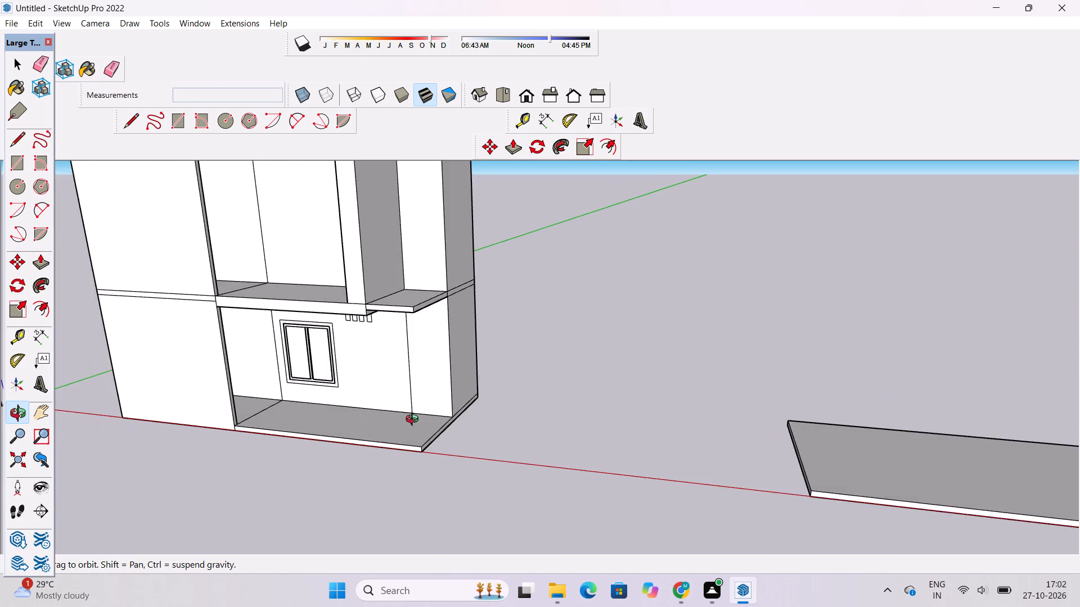
Push/Pull the ground slab's end face, beyond the lower wall on the pillar side, outward by 15'.
scroll(415, 420, up, 3)
shift+drag(490, 434, 406, 436)
scroll(402, 414, up, 3)
drag(408, 435, 368, 430)
drag(368, 430, 449, 422)
shift+scroll(460, 409, down, 3)
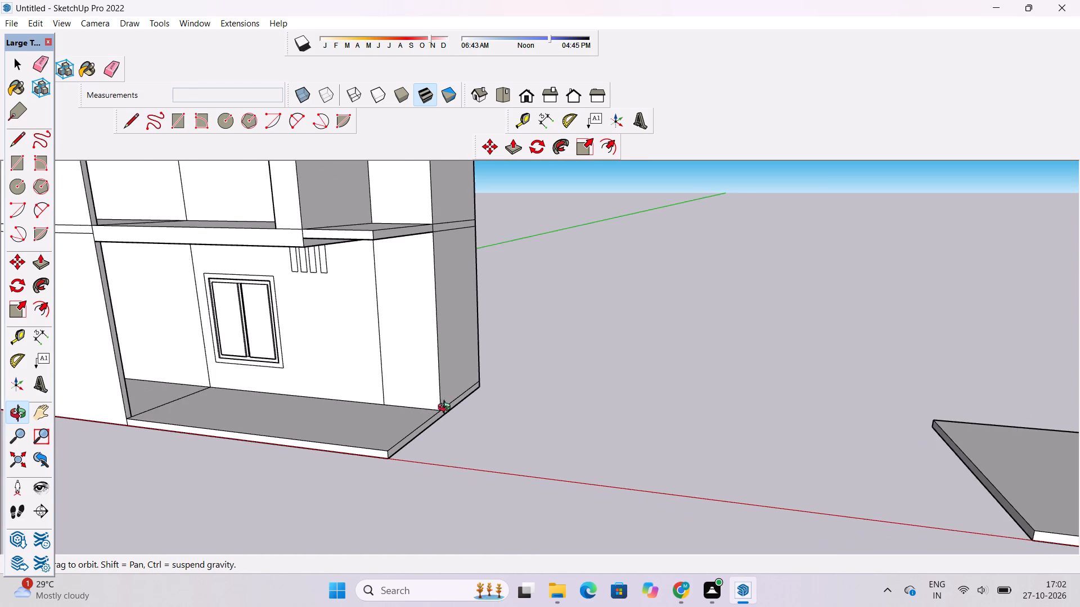
drag(440, 413, 426, 421)
key(p)
scroll(420, 377, down, 4)
scroll(424, 419, up, 8)
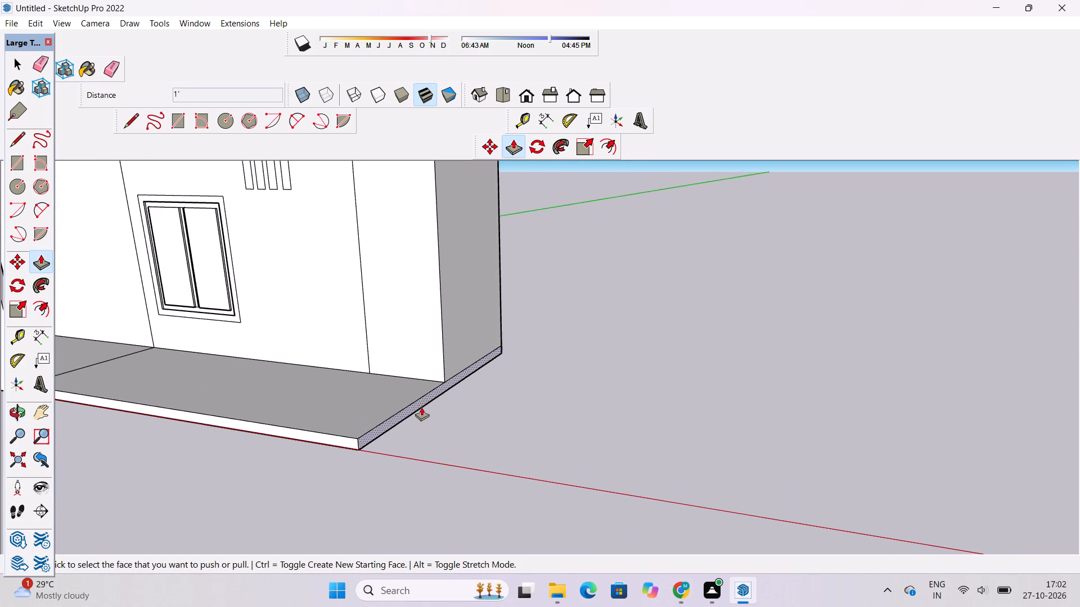
click(420, 404)
scroll(420, 404, down, 5)
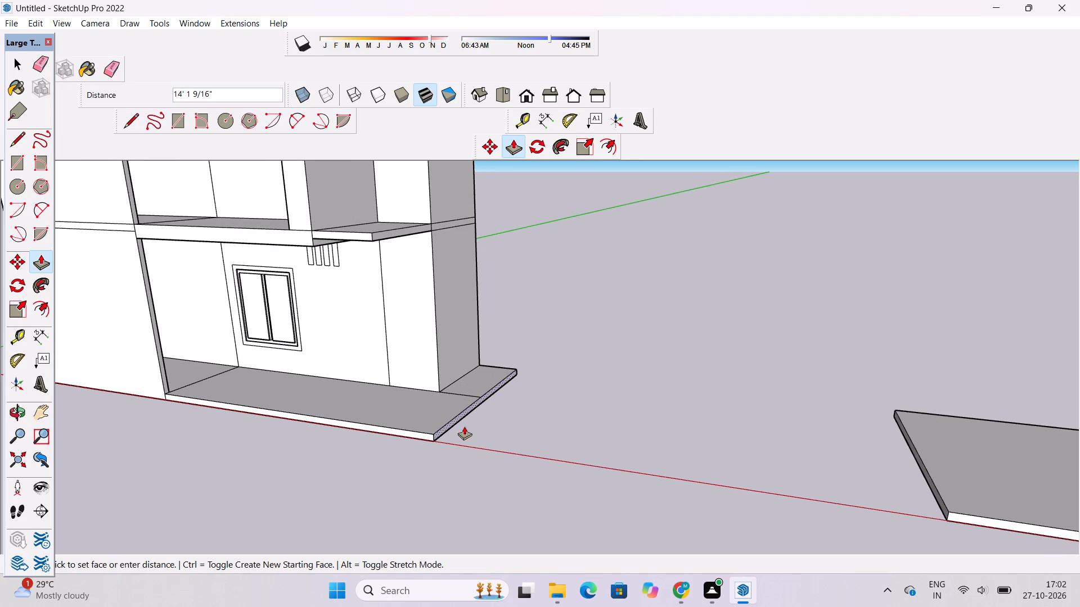
text(15')
key(Return)
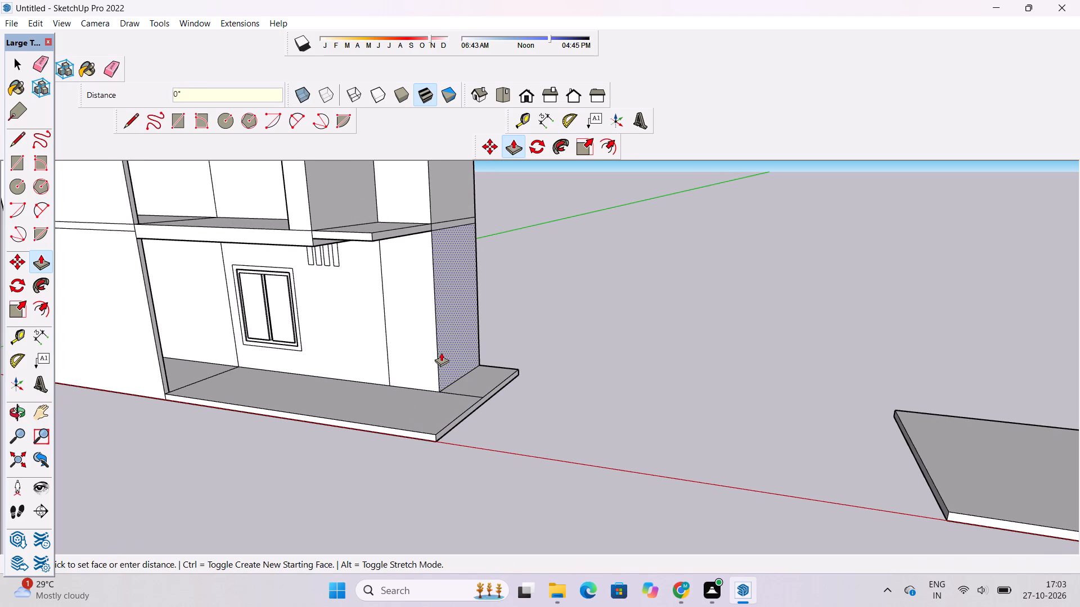
Push/Pull the lower wall's end face outward 15', flush with the end of the extended ground slab.
click(441, 352)
click(484, 401)
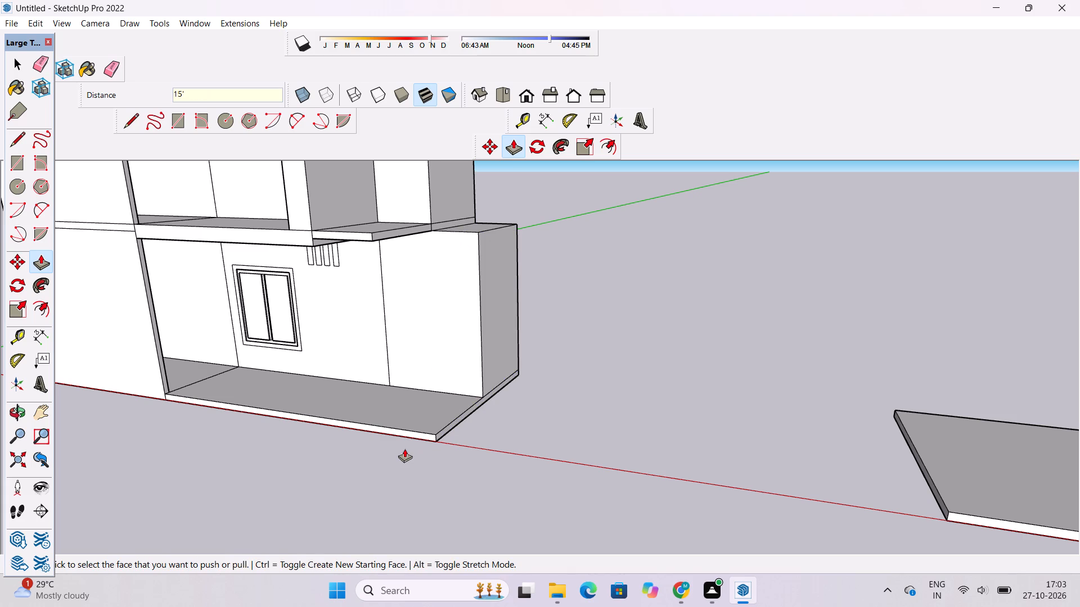
Push/Pull both sections of the middle slab's end face outward 15', flush with the lower wall's extended end.
scroll(404, 449, down, 2)
scroll(445, 253, up, 1)
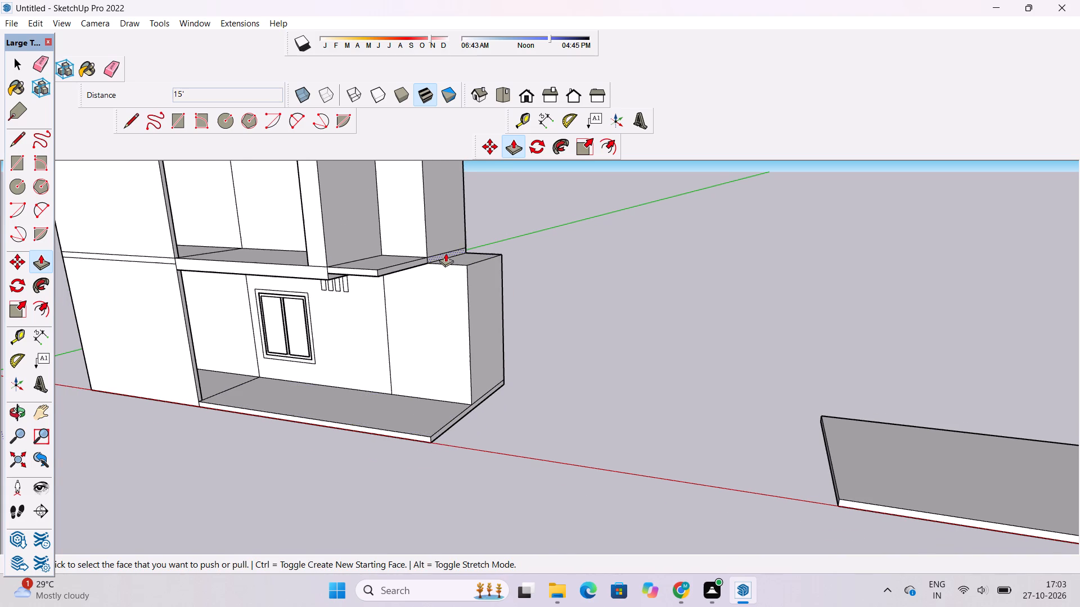
scroll(445, 253, up, 9)
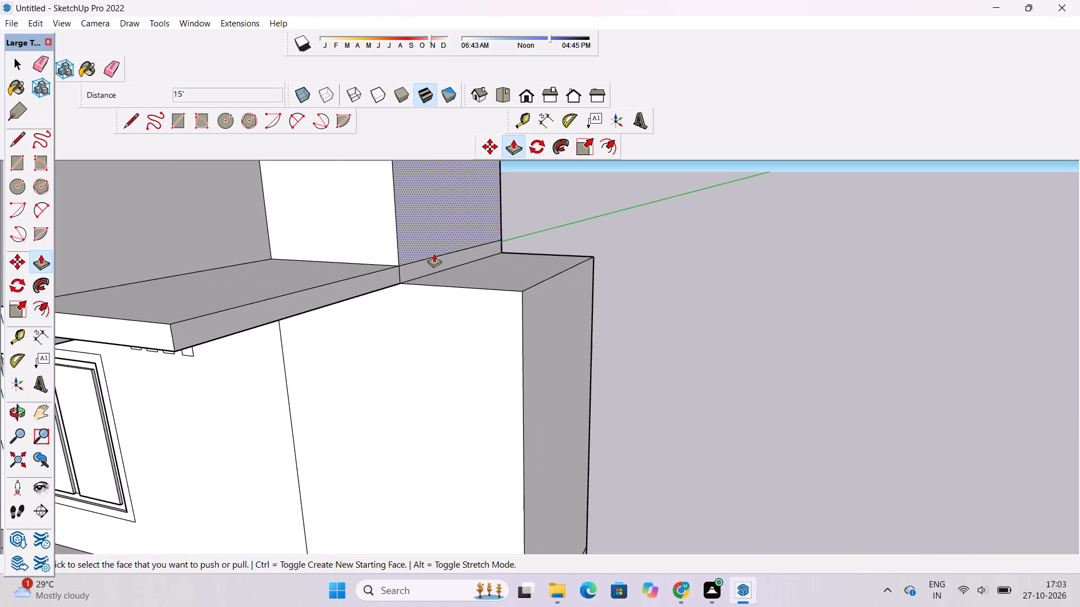
click(415, 269)
click(526, 296)
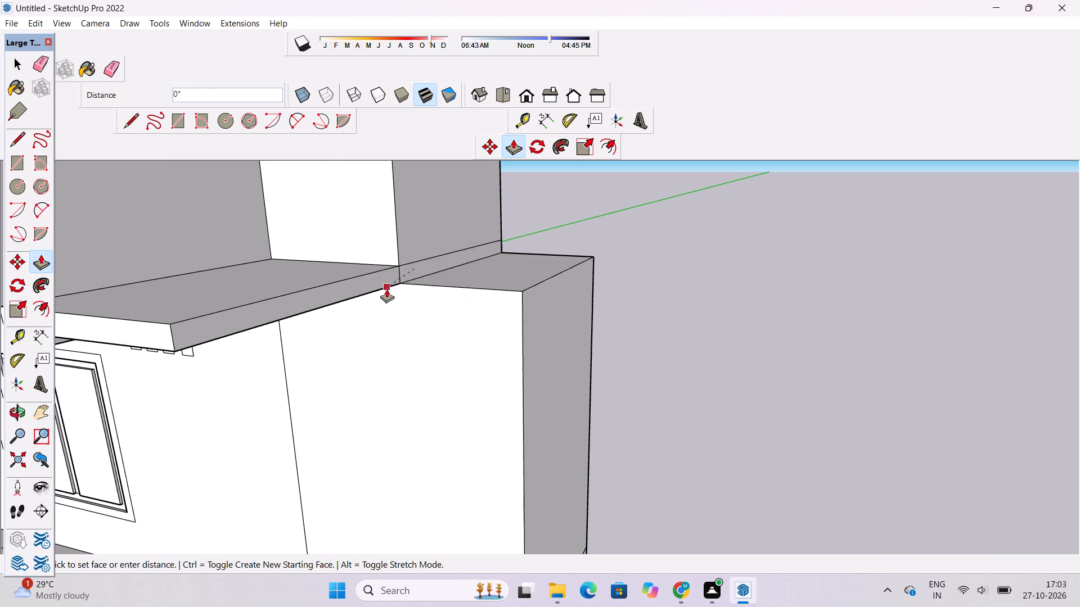
click(522, 298)
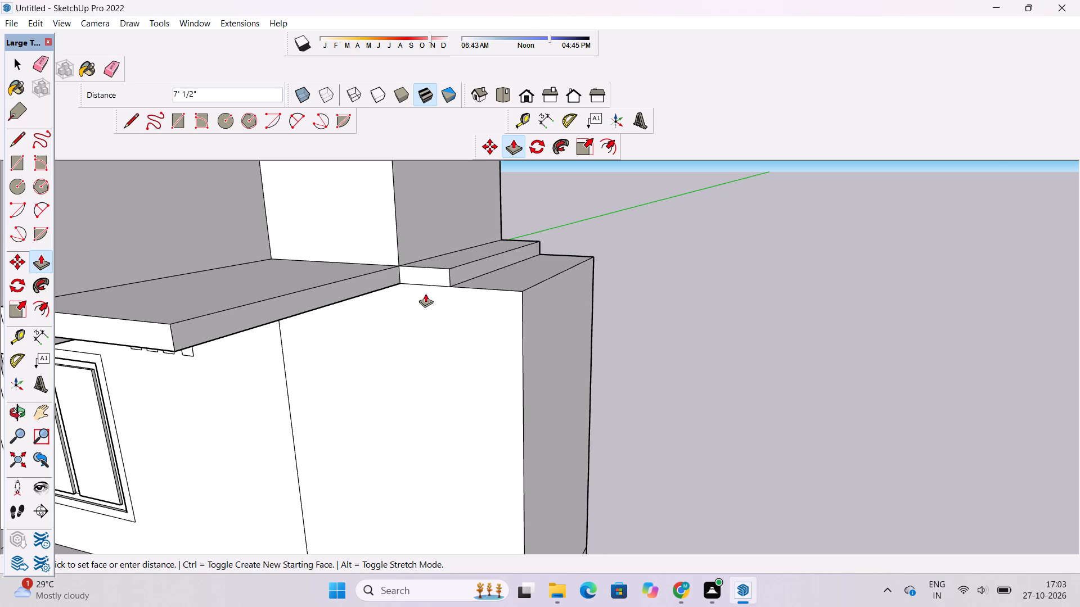
click(532, 325)
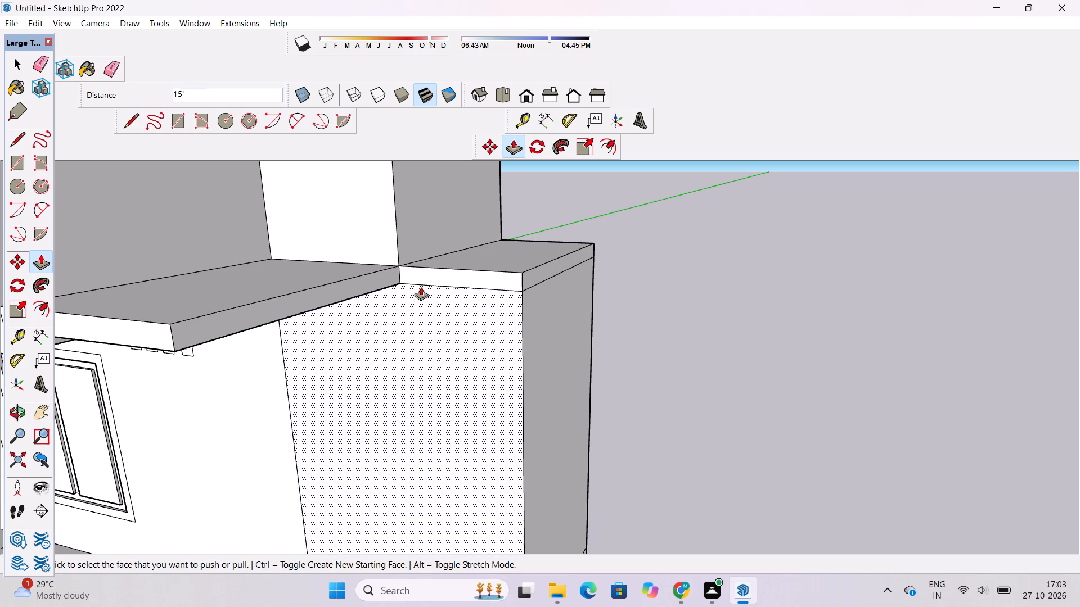
click(385, 282)
click(541, 344)
Push/Pull the upper wall's end face outward 15', flush with the extended middle slab.
scroll(426, 402, down, 3)
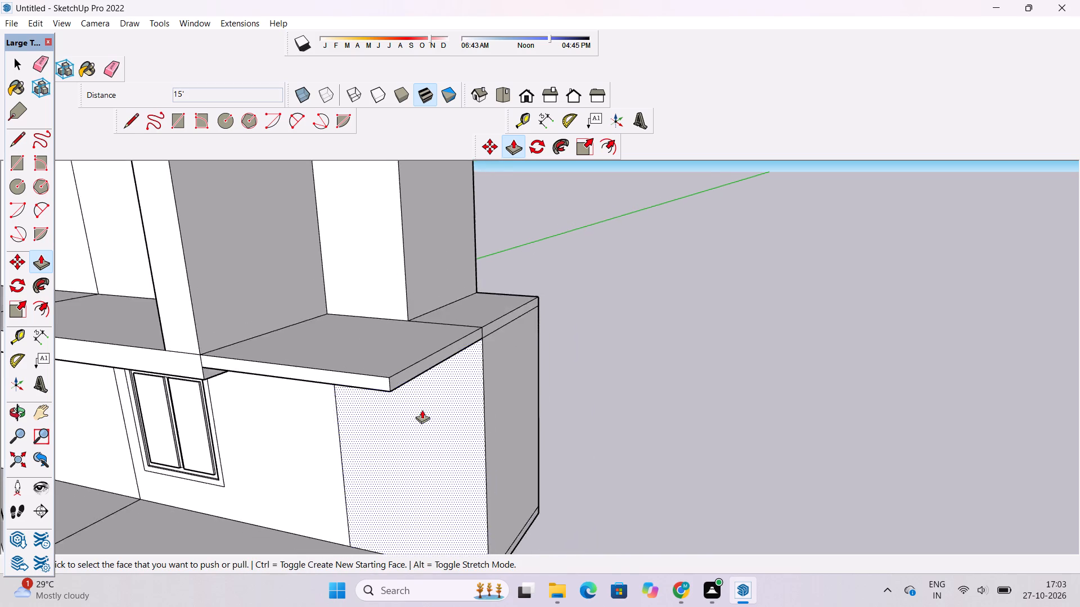
scroll(422, 410, down, 10)
scroll(432, 337, up, 6)
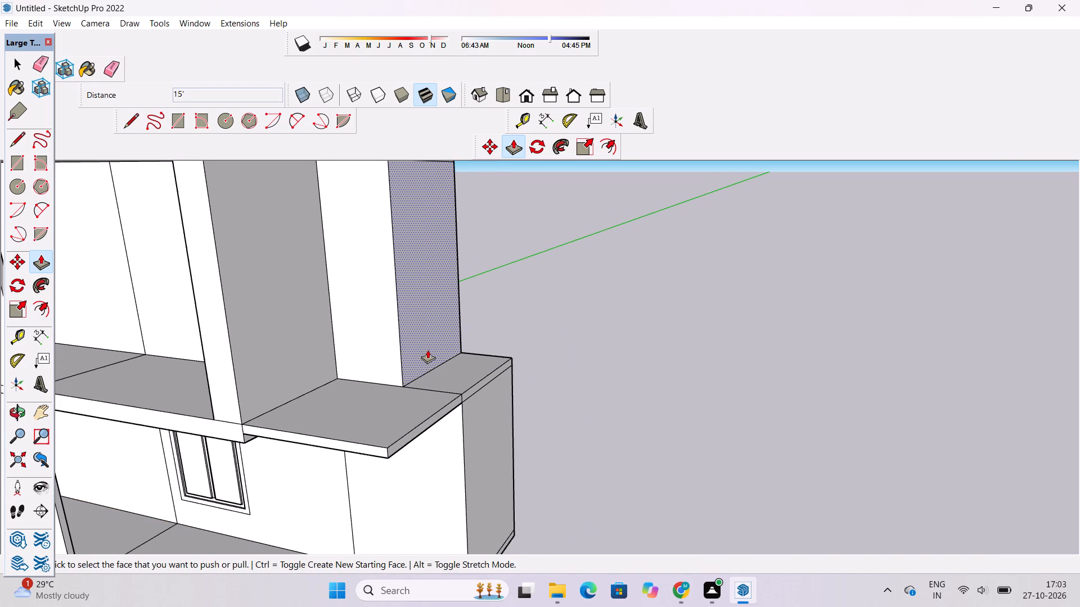
click(427, 350)
click(476, 415)
Push/Pull the roof slab's end face outward until it is flush with the upper wall's extended end.
scroll(301, 458, down, 5)
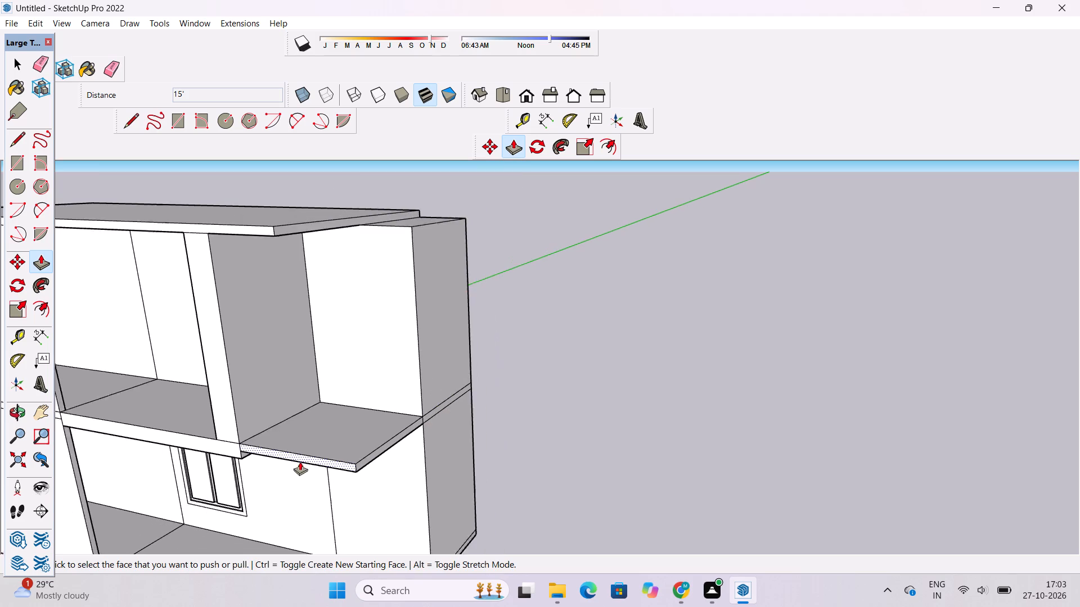
scroll(357, 406, down, 3)
scroll(391, 291, up, 9)
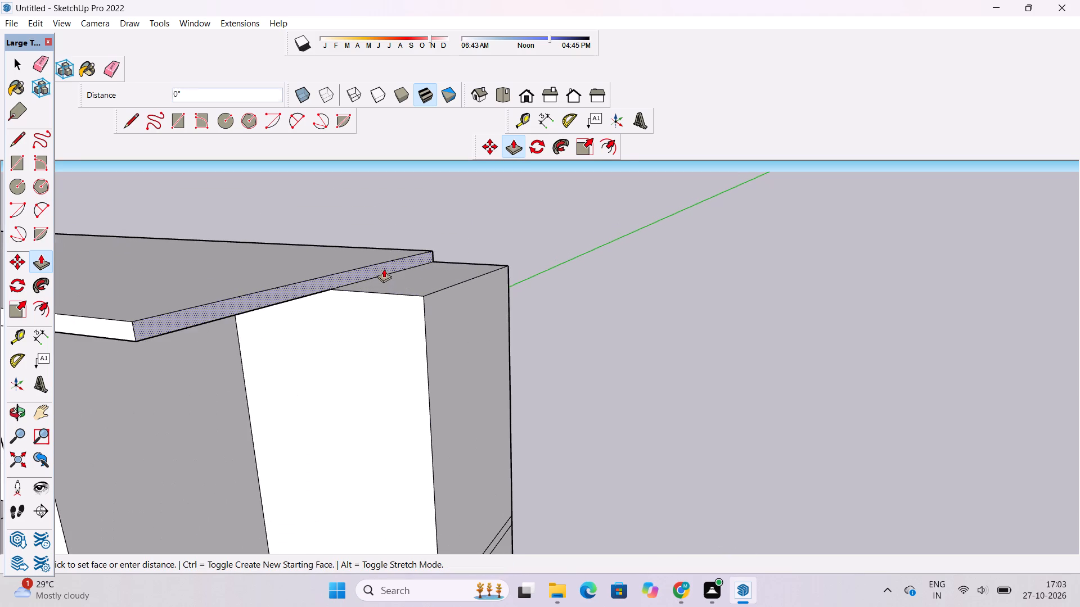
click(384, 269)
click(439, 338)
Clear the selection and examine the extended end of both storeys from above, the front and below.
key(o)
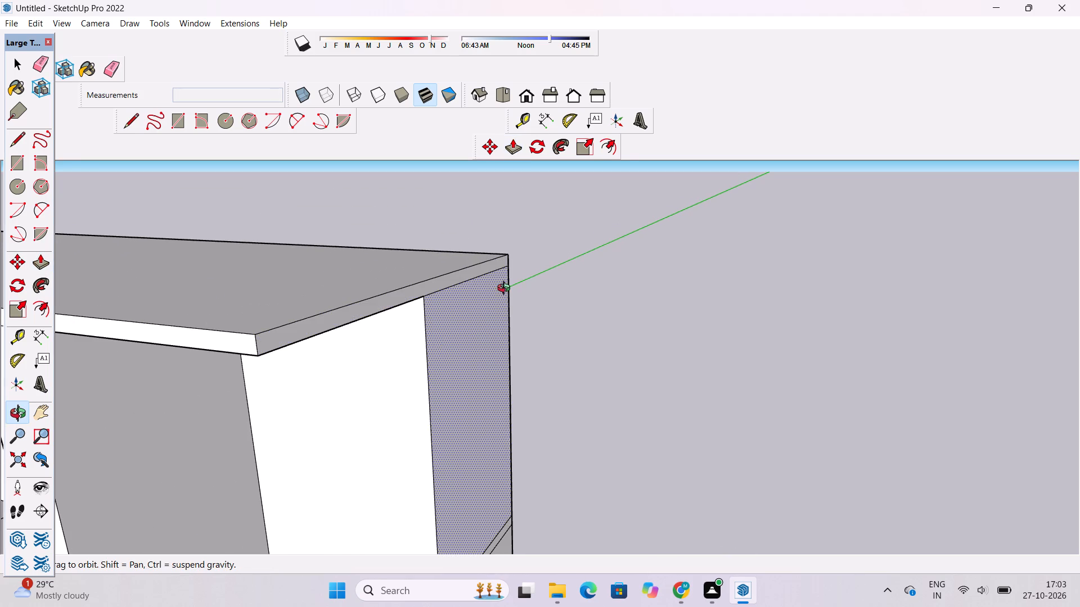
scroll(506, 289, down, 4)
drag(490, 362, 531, 367)
shift+drag(512, 386, 515, 363)
scroll(515, 357, down, 1)
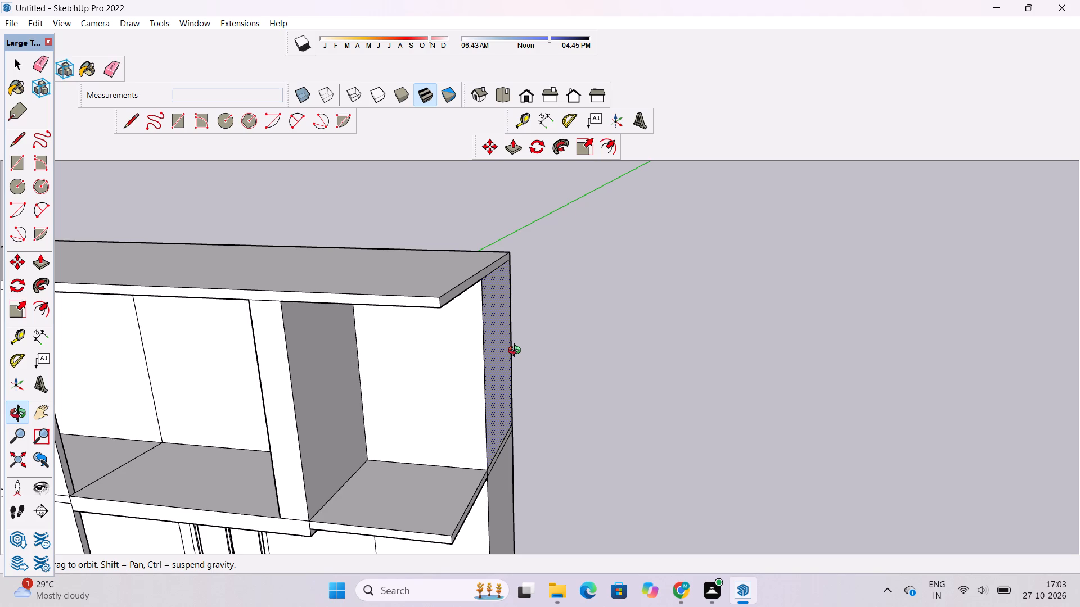
shift+drag(506, 381, 505, 310)
scroll(506, 307, down, 4)
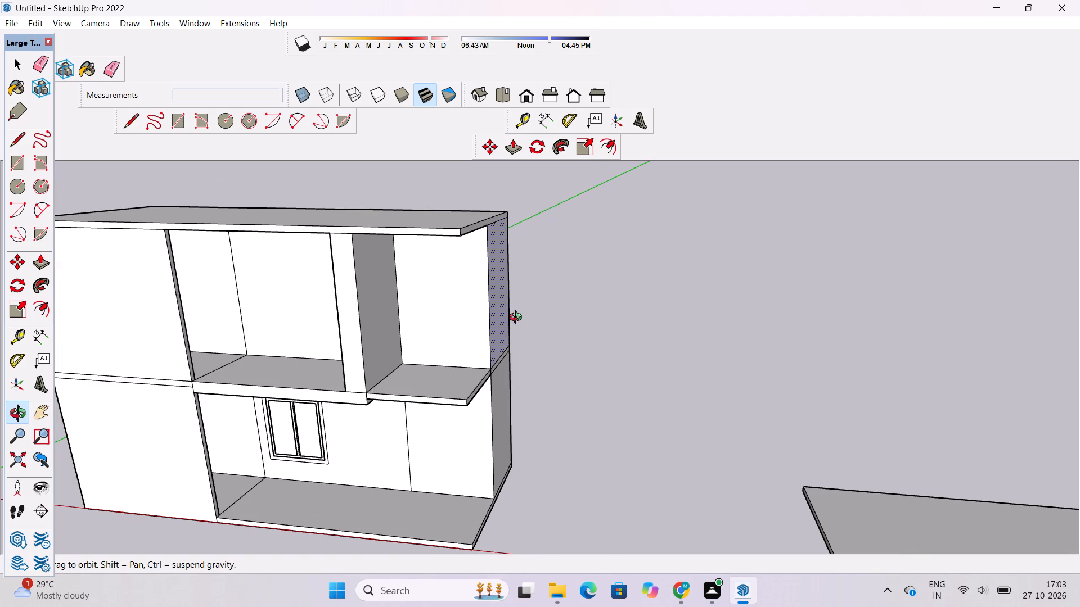
key(space)
key(o)
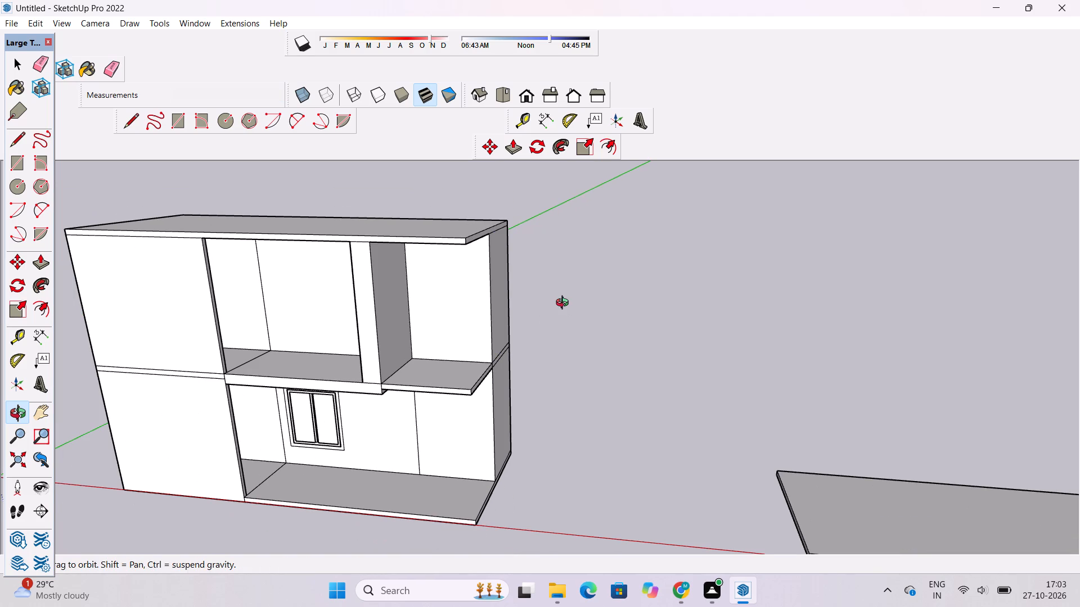
shift+click(474, 377)
drag(474, 378, 516, 383)
scroll(457, 416, up, 3)
drag(481, 442, 432, 324)
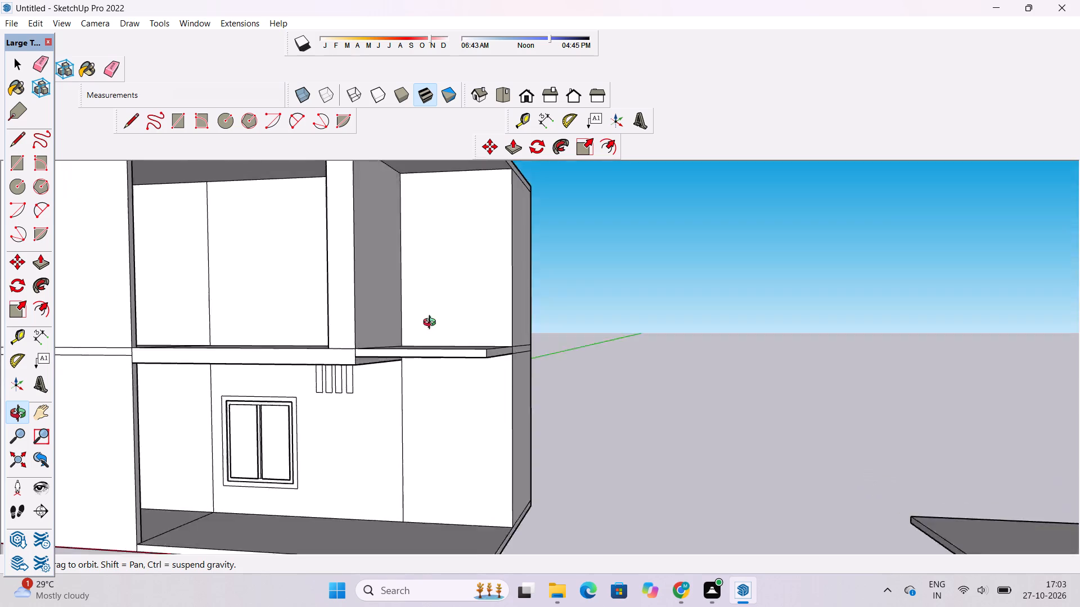
drag(432, 324, 440, 230)
shift+drag(474, 423, 473, 373)
drag(473, 373, 460, 420)
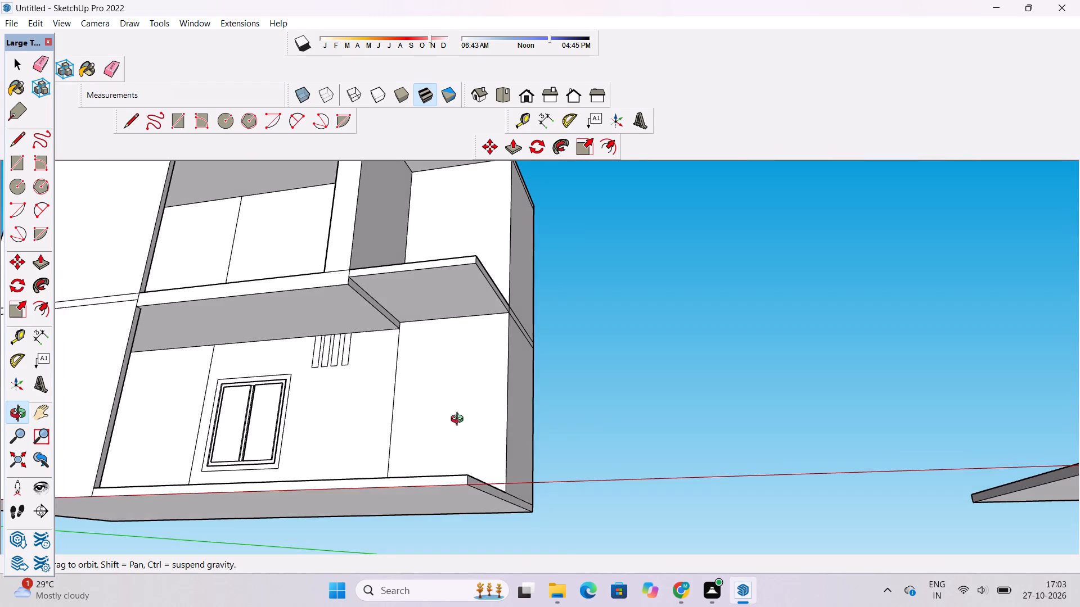
Examine the middle slab's thickness step beside the pillar and the lower wall's vertical line beneath it.
scroll(435, 327, up, 3)
drag(439, 335, 512, 463)
shift+drag(549, 450, 393, 445)
drag(458, 410, 287, 429)
scroll(416, 349, down, 2)
shift+drag(413, 357, 411, 349)
drag(411, 349, 427, 360)
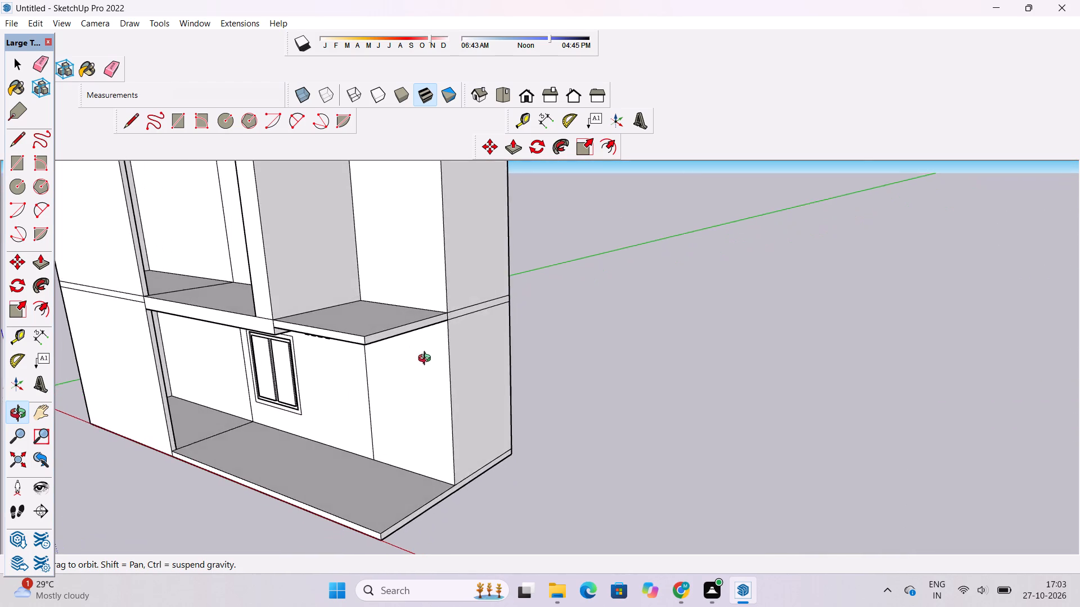
drag(427, 360, 439, 368)
shift+drag(429, 382, 415, 365)
drag(415, 364, 442, 370)
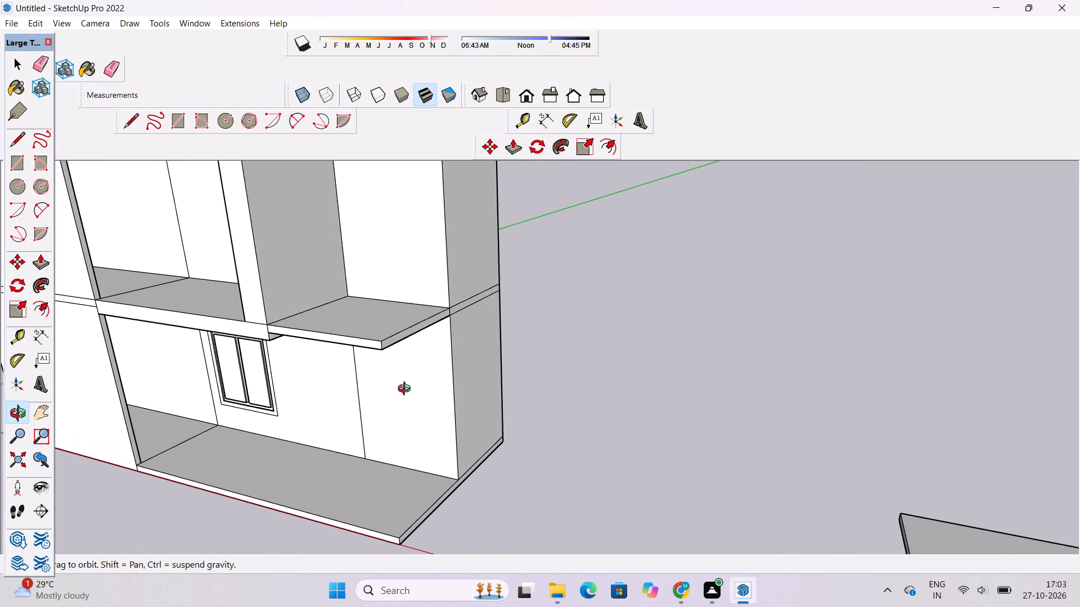
shift+drag(385, 396, 376, 391)
drag(376, 391, 541, 401)
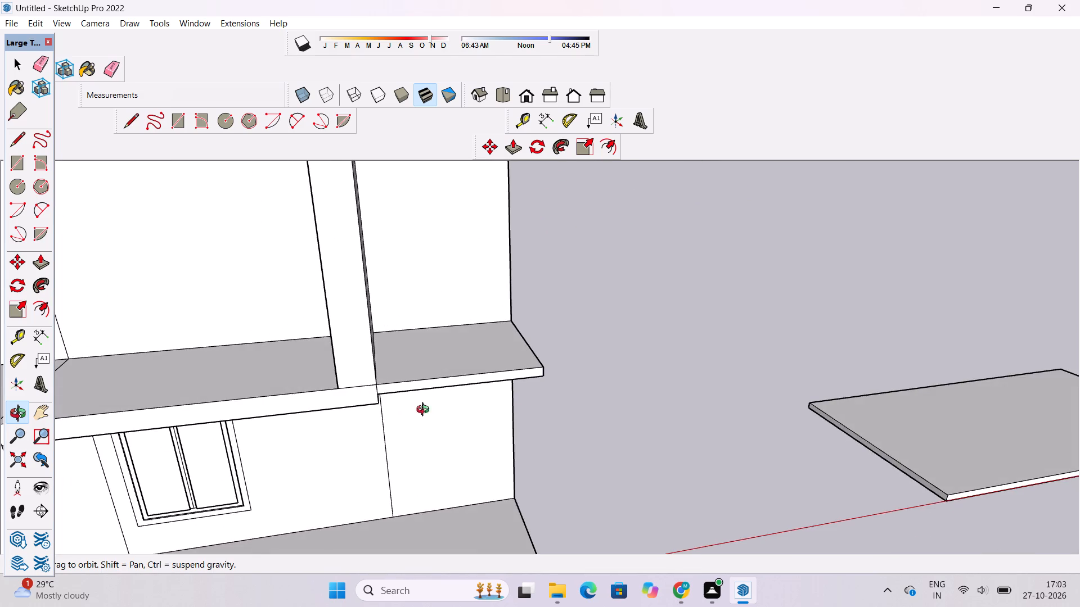
scroll(406, 415, up, 4)
shift+drag(403, 411, 413, 420)
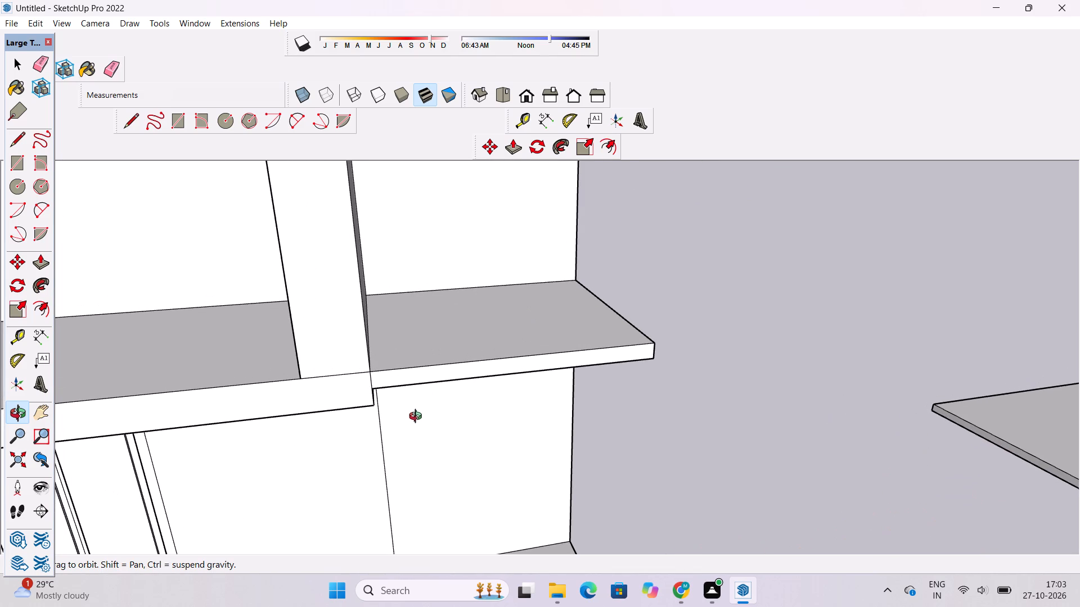
scroll(343, 385, down, 3)
shift+drag(380, 422, 362, 425)
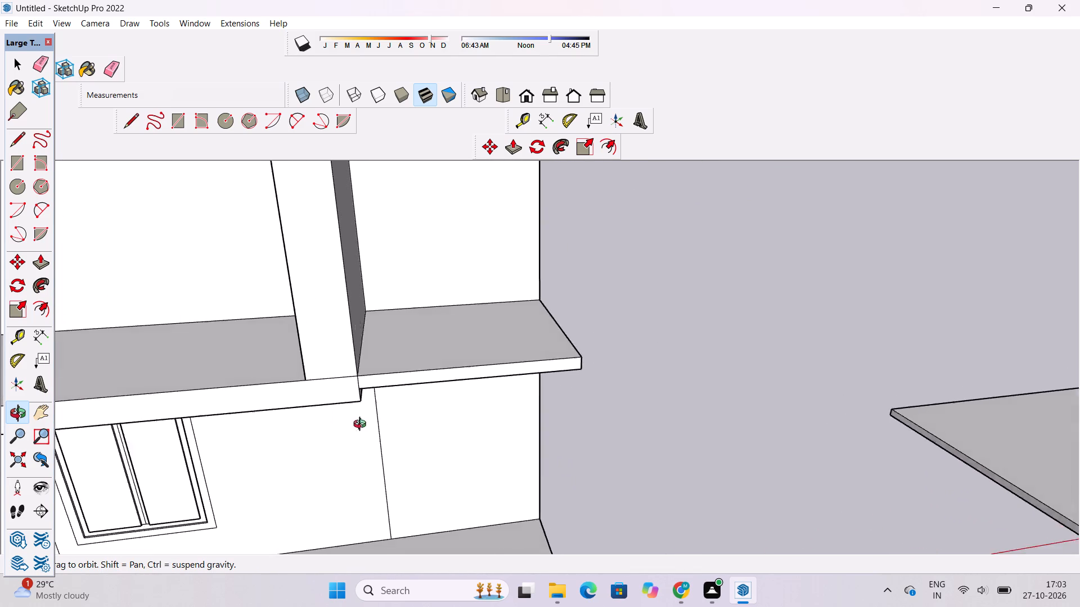
Examine both storeys from the end, the front and above, around the extended slabs and the open lower bay.
shift+drag(362, 425, 11, 333)
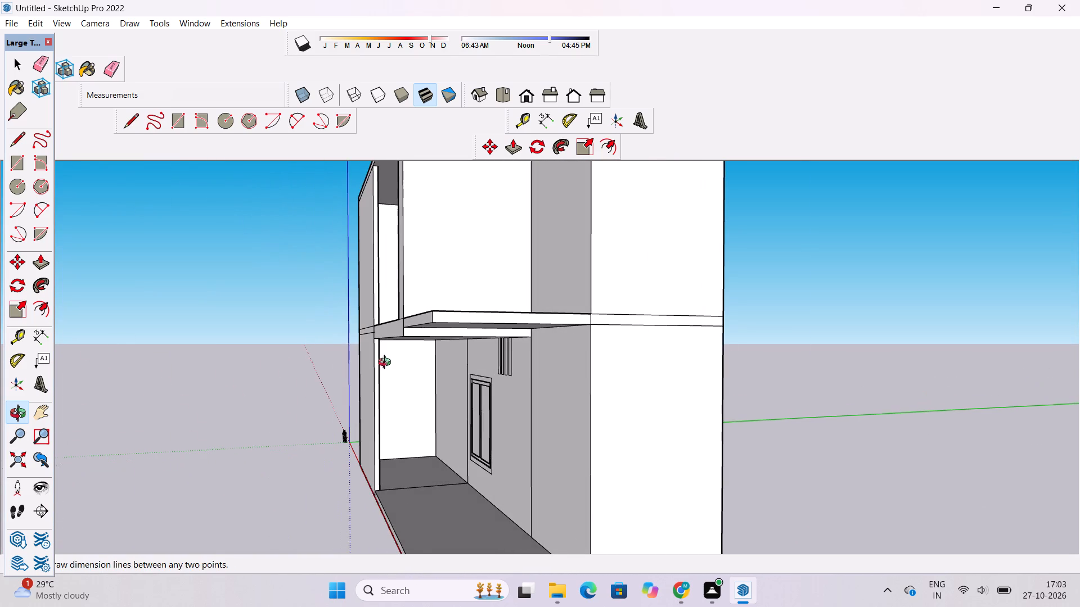
scroll(387, 364, up, 3)
shift+drag(387, 364, 360, 367)
drag(358, 367, 553, 410)
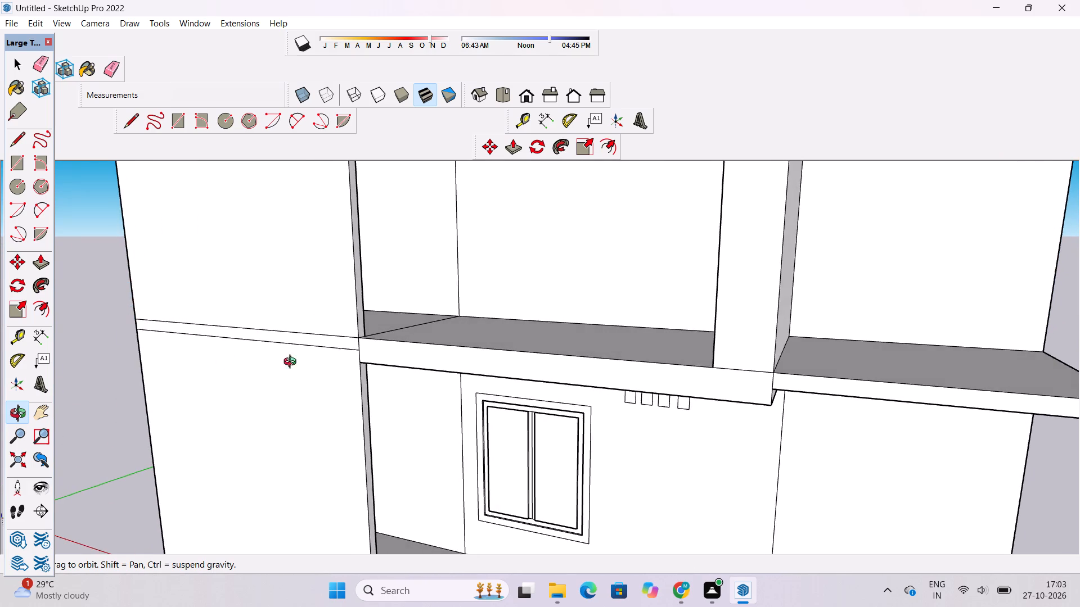
scroll(224, 363, down, 5)
shift+drag(237, 384, 389, 369)
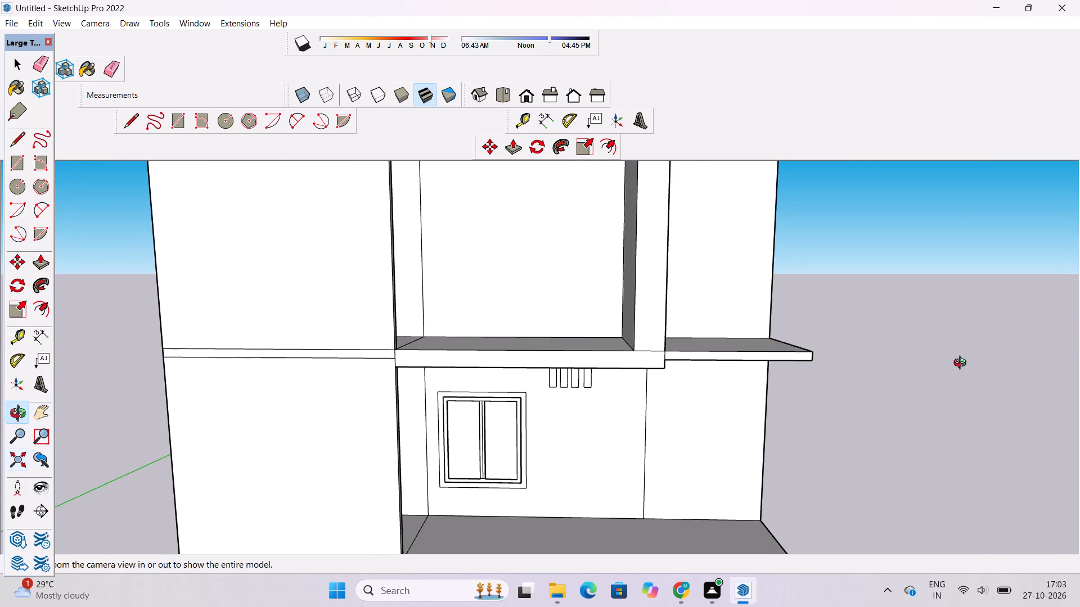
scroll(810, 379, down, 3)
shift+drag(831, 400, 656, 400)
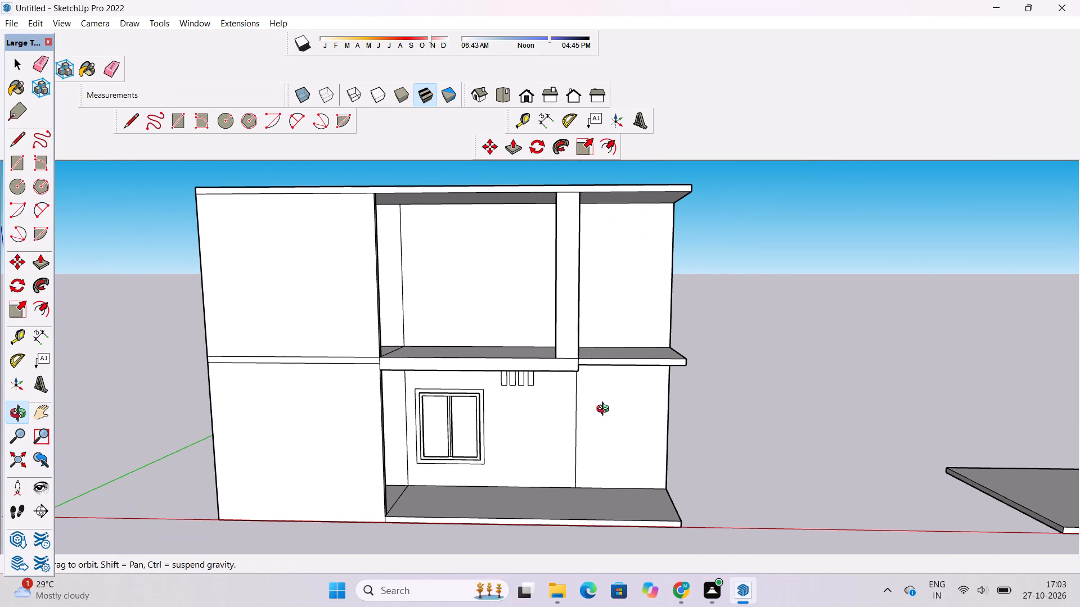
shift+drag(606, 410, 582, 411)
scroll(582, 411, up, 1)
shift+drag(593, 401, 512, 398)
drag(512, 395, 512, 409)
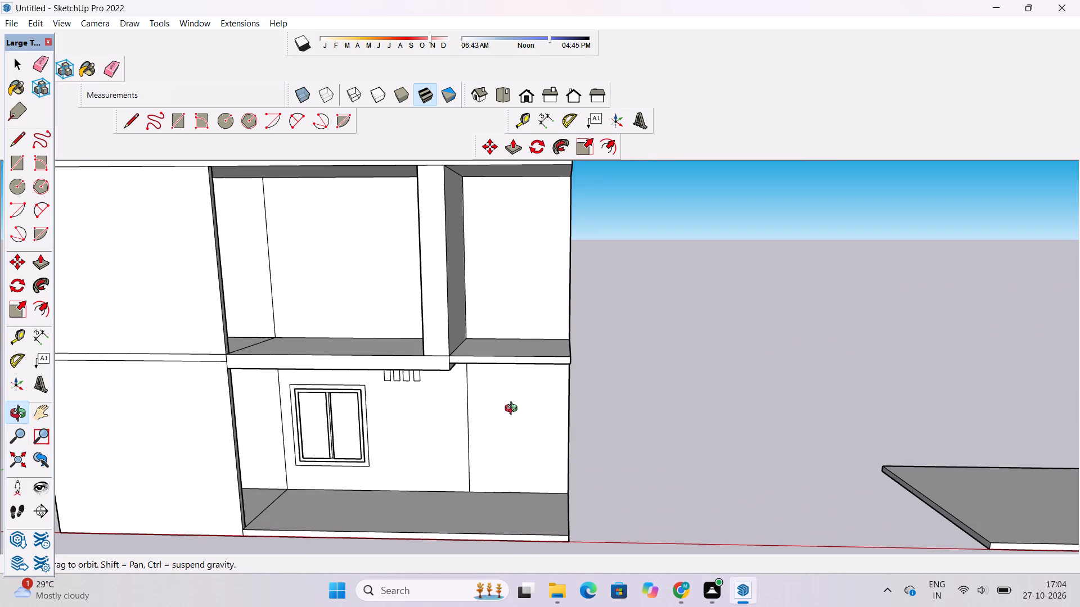
scroll(520, 406, down, 1)
drag(520, 406, 533, 426)
shift+drag(534, 427, 533, 382)
drag(533, 382, 535, 440)
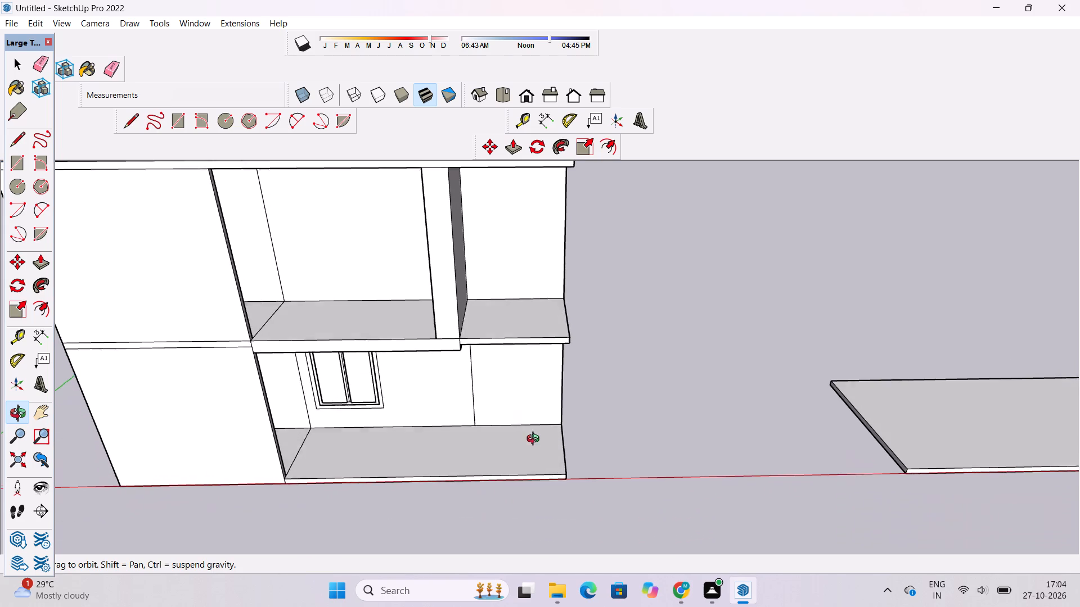
drag(535, 440, 535, 443)
Place a guide line on the ground slab 7' inward from its extended end edge.
scroll(548, 461, up, 2)
shift+drag(548, 461, 556, 458)
drag(556, 457, 552, 463)
scroll(552, 463, up, 3)
shift+drag(552, 460, 514, 452)
click(513, 451)
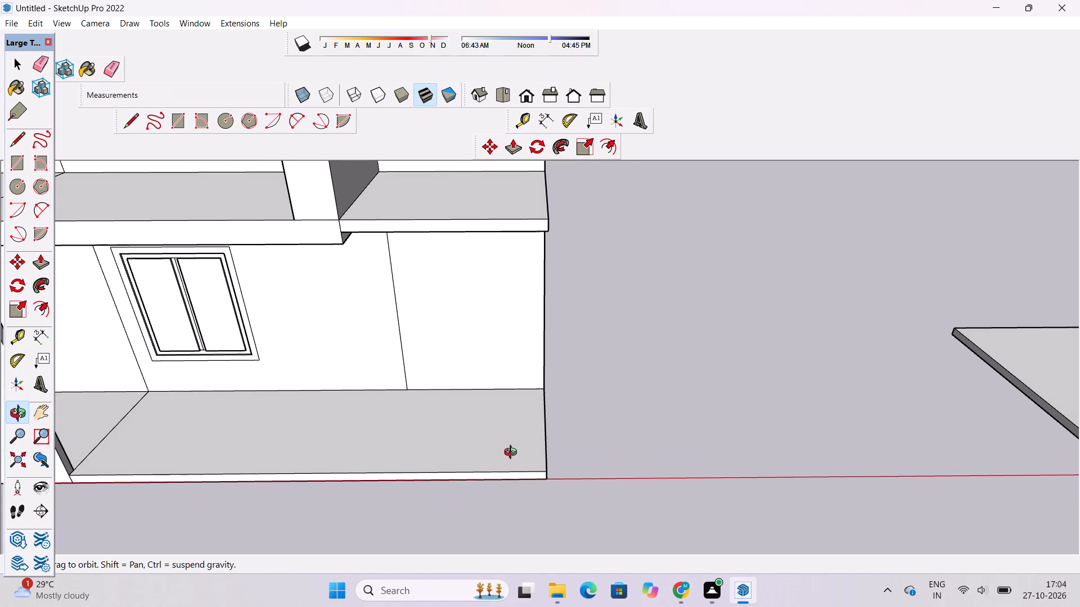
scroll(589, 455, down, 1)
shift+drag(535, 434, 544, 446)
shift+click(571, 448)
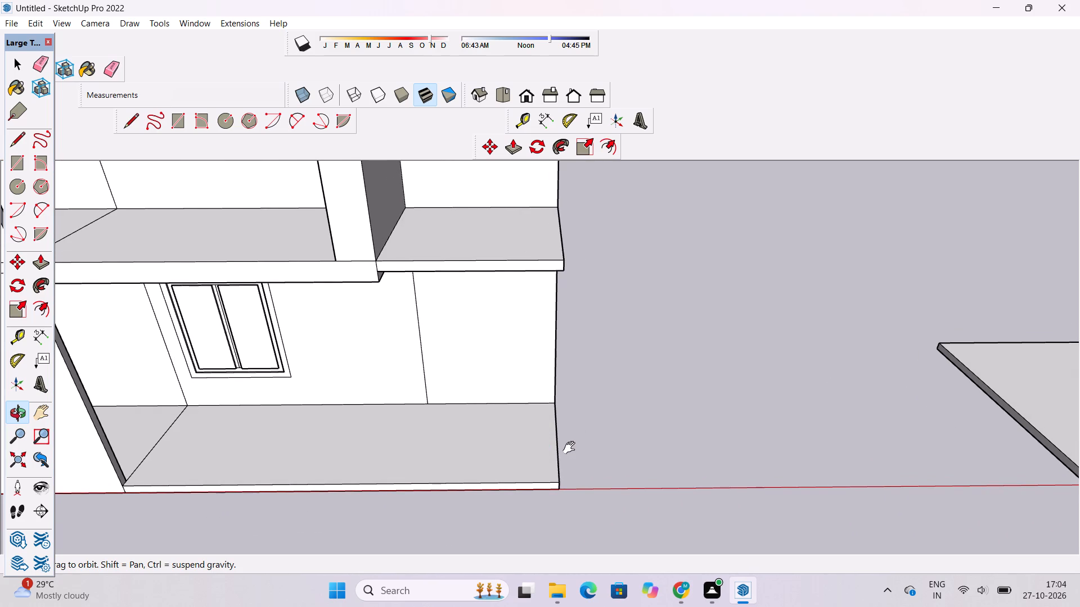
key(t)
click(556, 440)
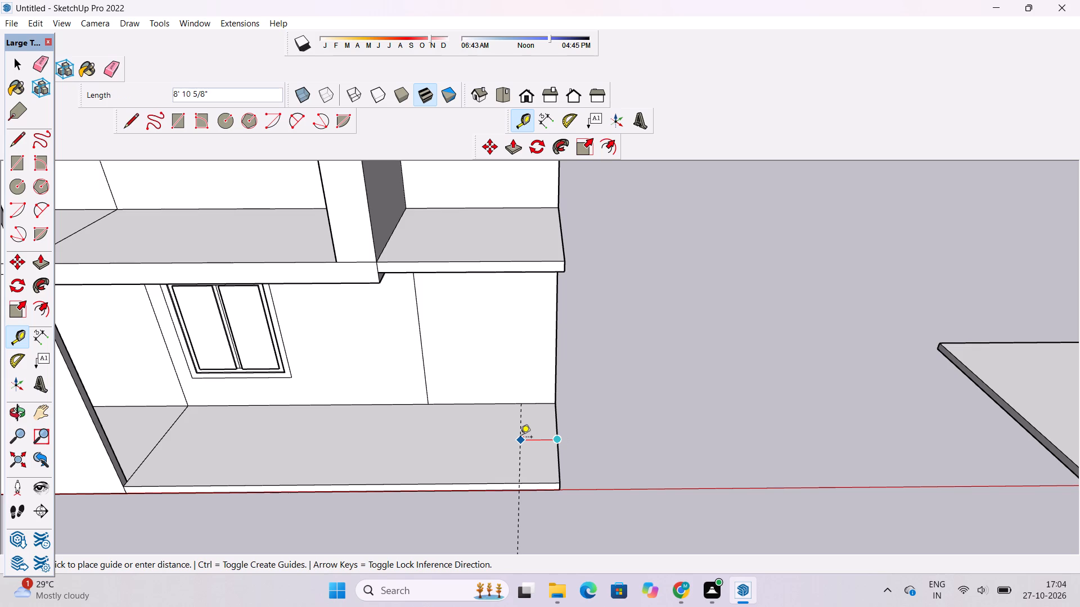
text(7')
key(Return)
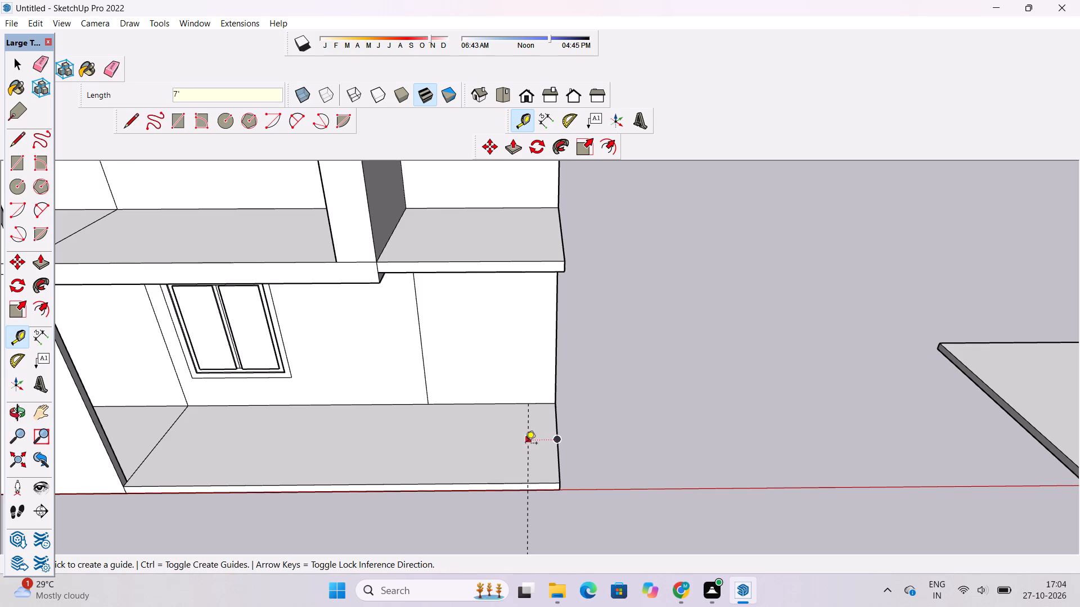
Draw a 30' line along the guide across the ground slab, from its front edge to the wall base.
scroll(528, 457, down, 2)
key(l)
scroll(525, 469, up, 4)
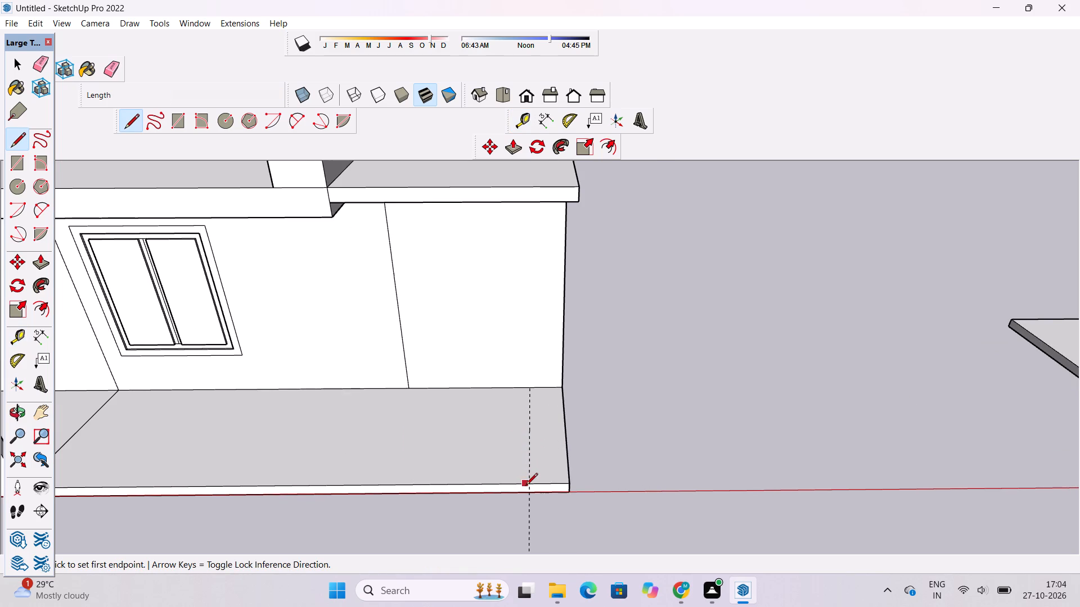
click(526, 485)
click(527, 386)
Erase the guide line running across the ground slab.
key(o)
drag(554, 438, 554, 365)
scroll(555, 365, down, 4)
drag(546, 422, 440, 461)
click(510, 441)
shift+drag(506, 450, 478, 443)
key(e)
drag(430, 457, 434, 471)
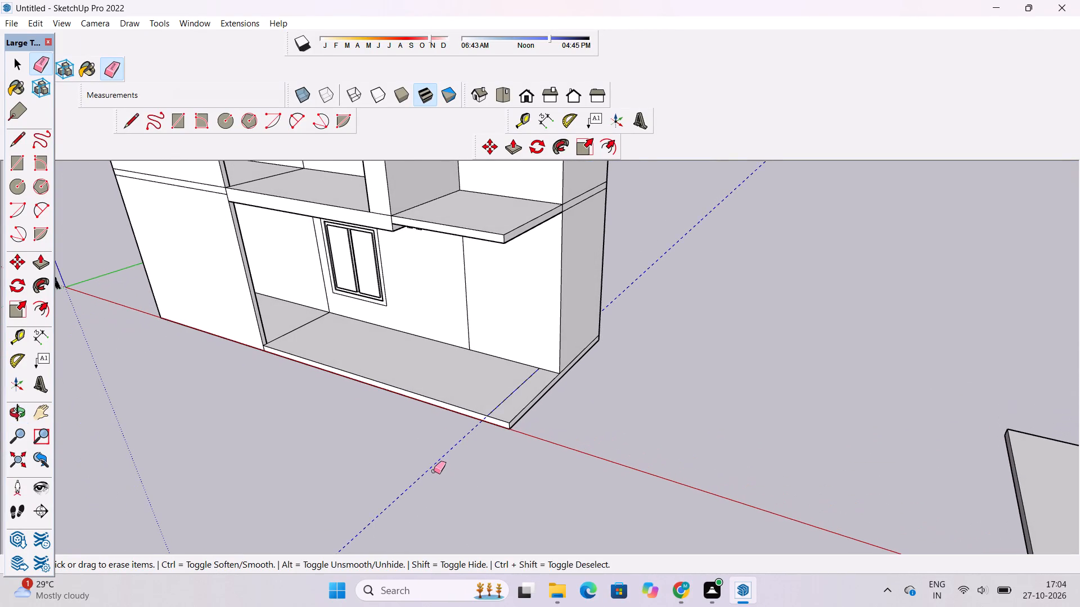
drag(434, 471, 436, 475)
Examine the ground slab's marked end strip and the whole building around it.
key(o)
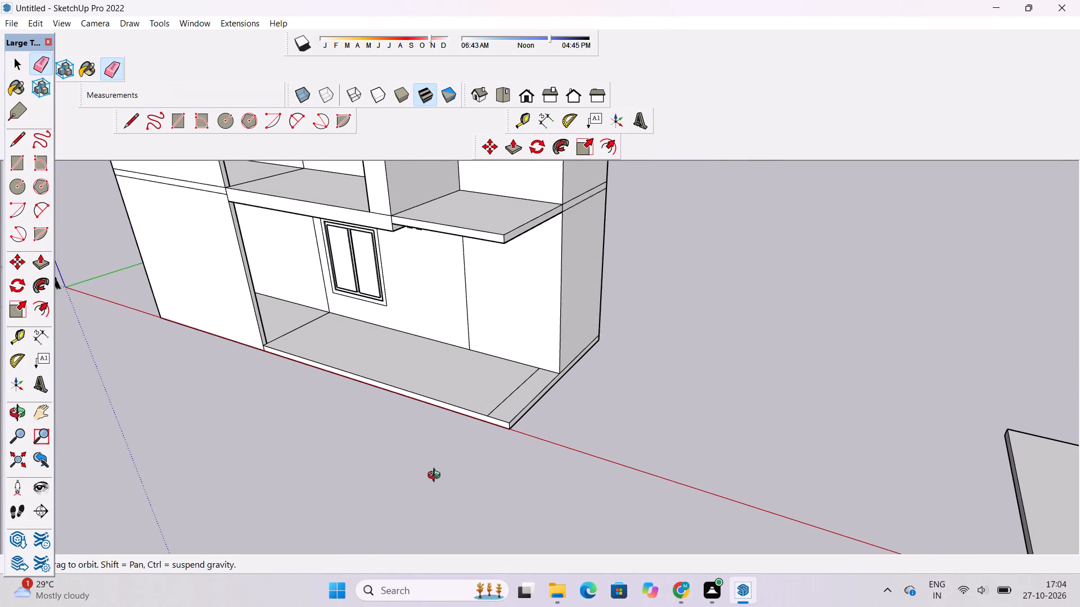
scroll(436, 477, up, 1)
scroll(436, 477, down, 1)
shift+drag(438, 474, 445, 503)
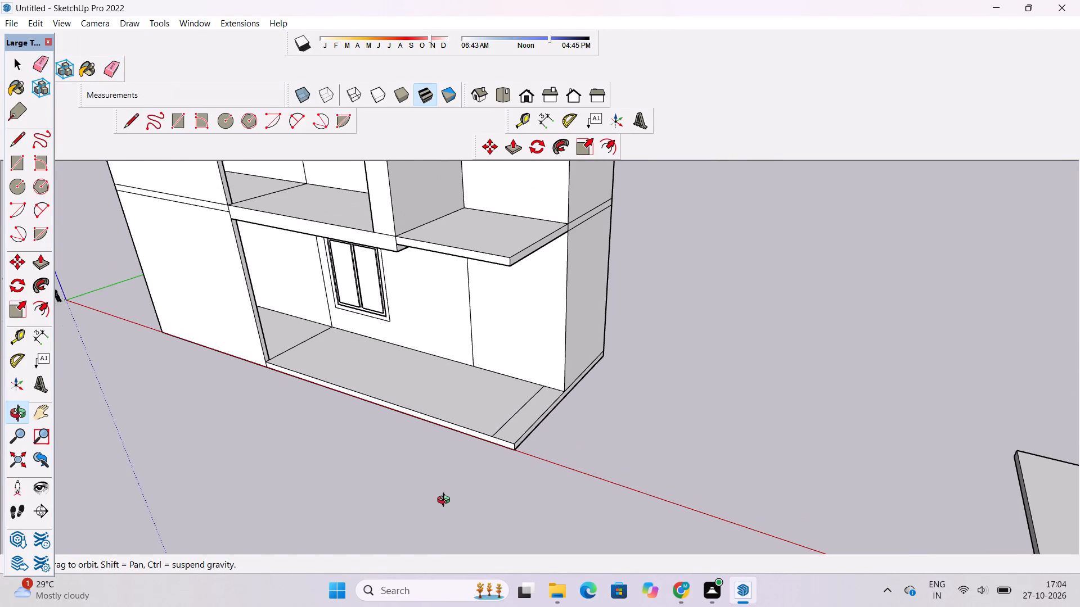
scroll(452, 478, down, 1)
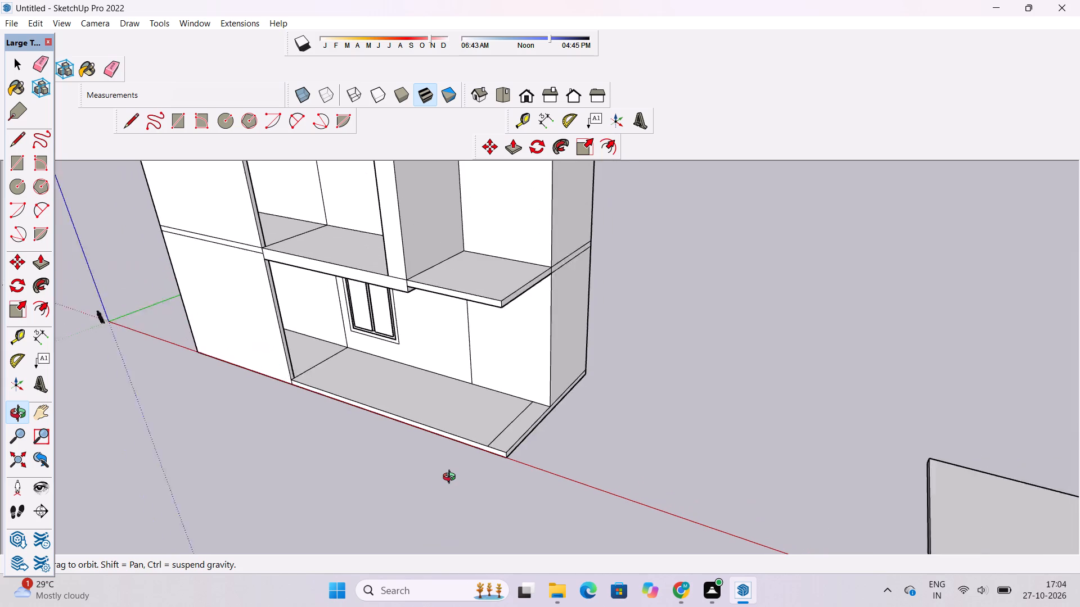
scroll(452, 478, down, 2)
shift+click(458, 468)
drag(458, 468, 493, 467)
scroll(496, 463, down, 4)
shift+drag(588, 351, 544, 419)
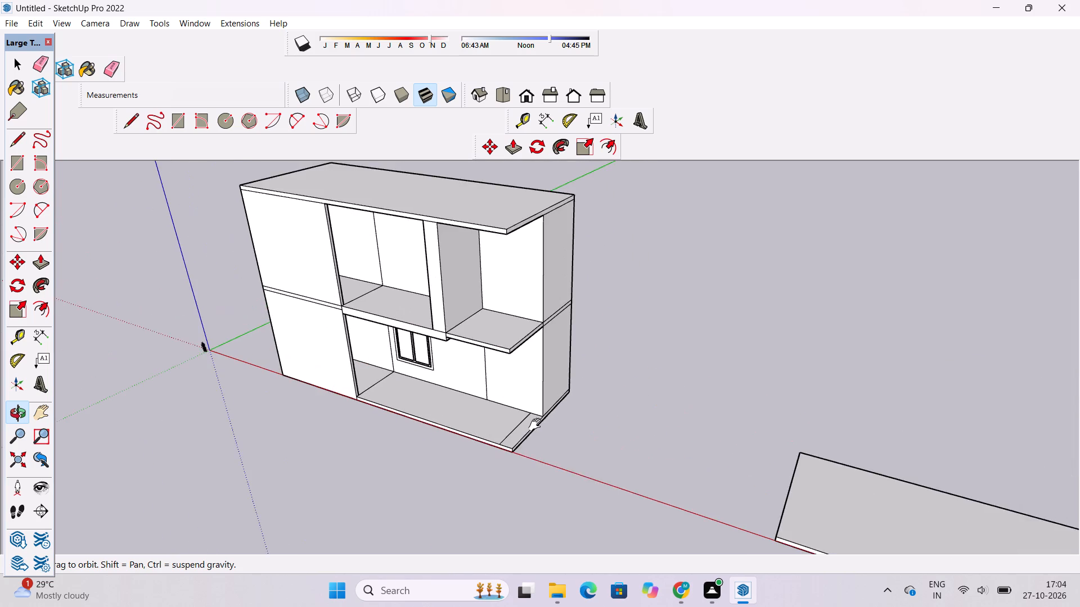
Push/Pull the ground slab's 7' end strip up 50' to the underside of the middle slab.
shift+scroll(537, 425, up, 3)
shift+click(537, 425)
shift+scroll(524, 440, up, 3)
shift+drag(521, 442, 521, 428)
shift+drag(521, 428, 514, 445)
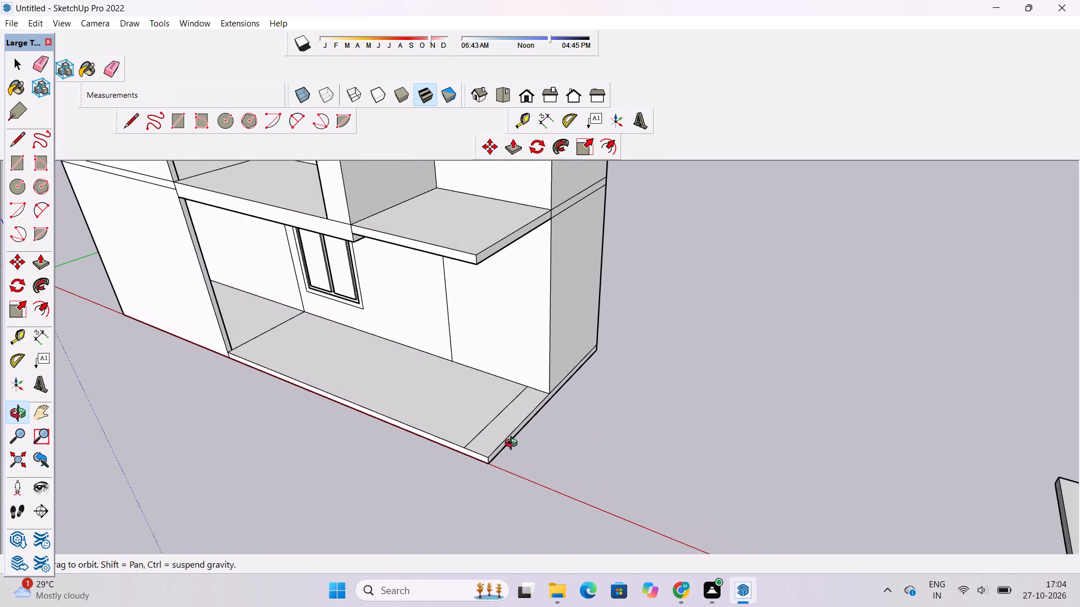
key(p)
scroll(502, 438, up, 4)
click(483, 441)
scroll(484, 428, down, 4)
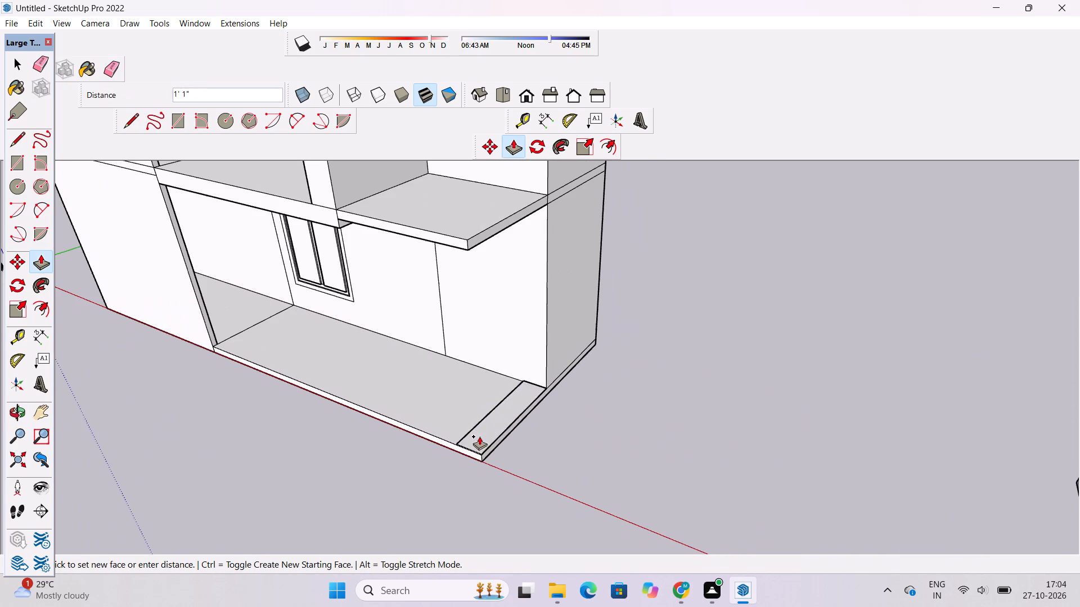
scroll(466, 250, up, 5)
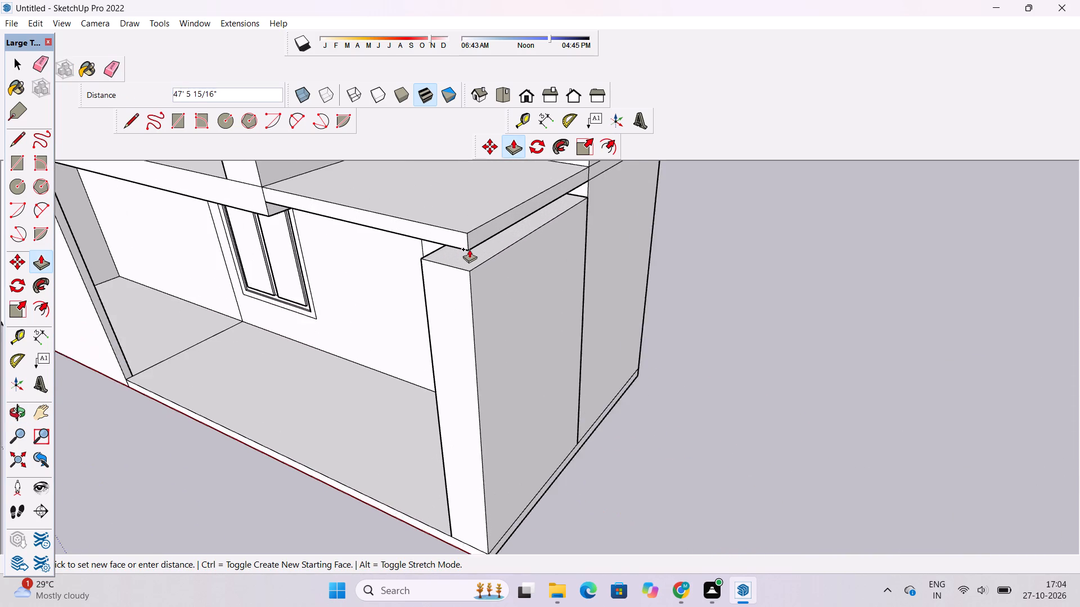
scroll(469, 249, up, 4)
click(505, 227)
scroll(508, 374, down, 8)
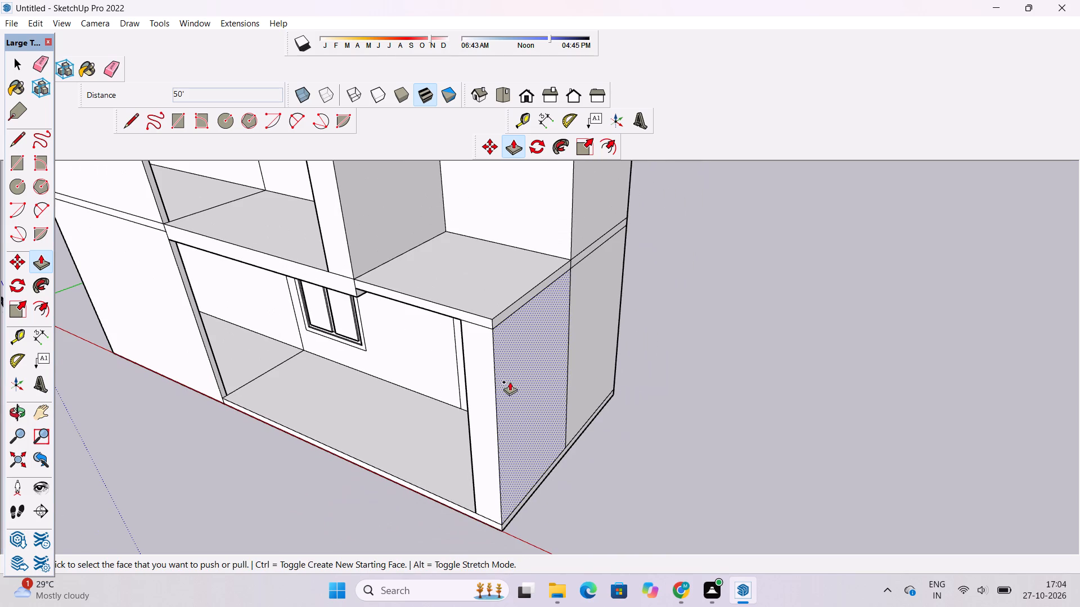
Examine the new lower pillar and its junction with the middle slab from the front and above.
key(o)
drag(474, 372, 616, 320)
scroll(604, 329, down, 2)
shift+drag(603, 329, 601, 329)
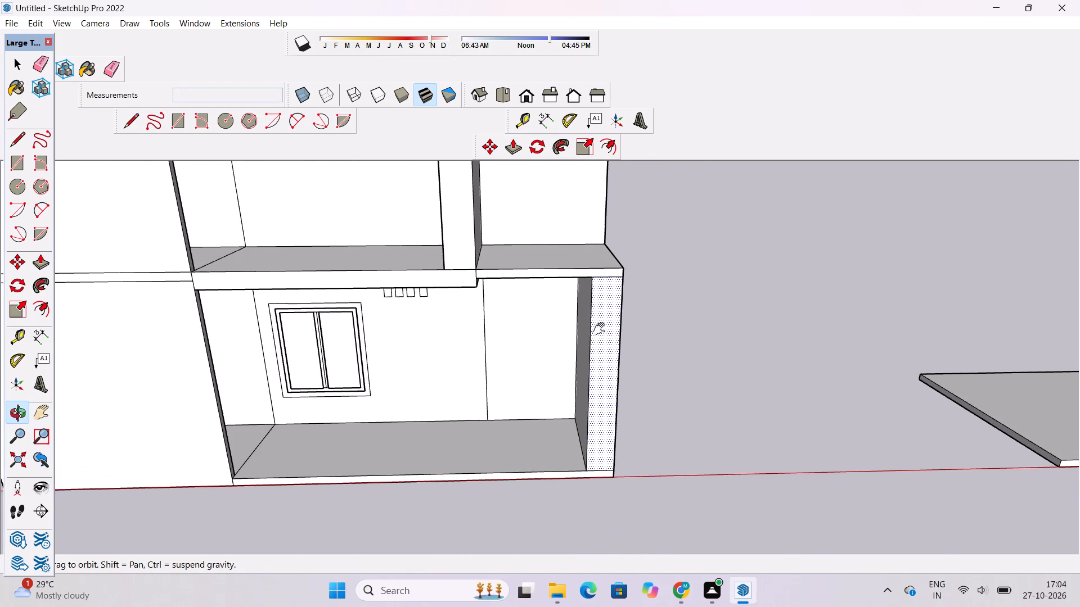
shift+drag(601, 329, 577, 329)
scroll(577, 329, down, 3)
drag(578, 330, 588, 380)
scroll(556, 319, up, 2)
shift+drag(556, 325, 546, 366)
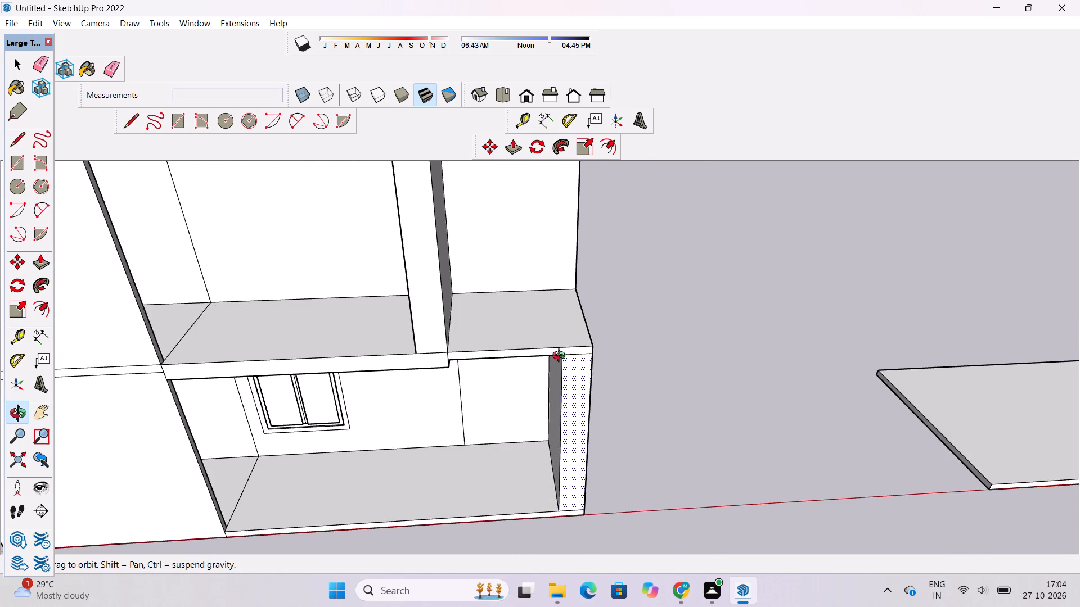
Place a guide line on top of the middle slab 7' inward from its extended end edge.
drag(561, 359, 524, 374)
scroll(539, 357, up, 3)
shift+drag(539, 359, 525, 374)
drag(566, 366, 494, 364)
scroll(491, 356, up, 4)
drag(492, 360, 475, 366)
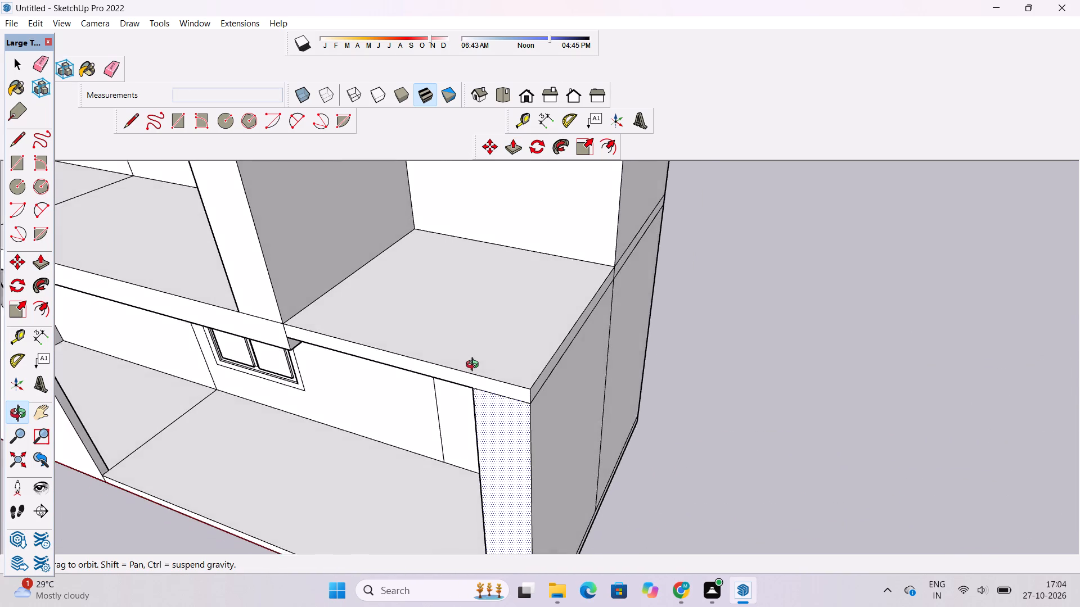
drag(475, 366, 462, 369)
key(t)
click(566, 323)
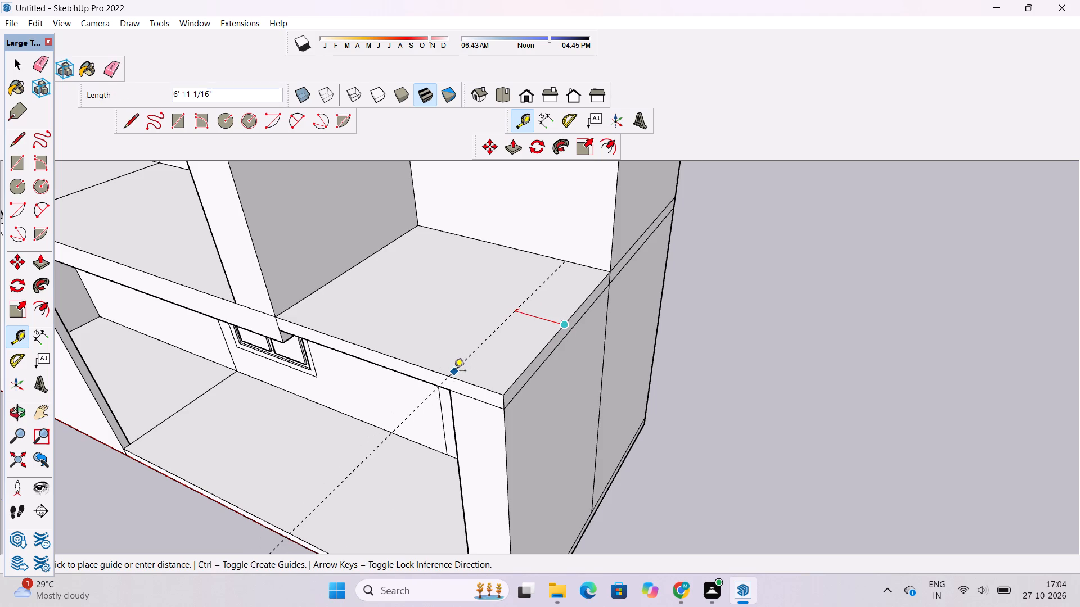
text(7')
key(Return)
scroll(592, 380, down, 6)
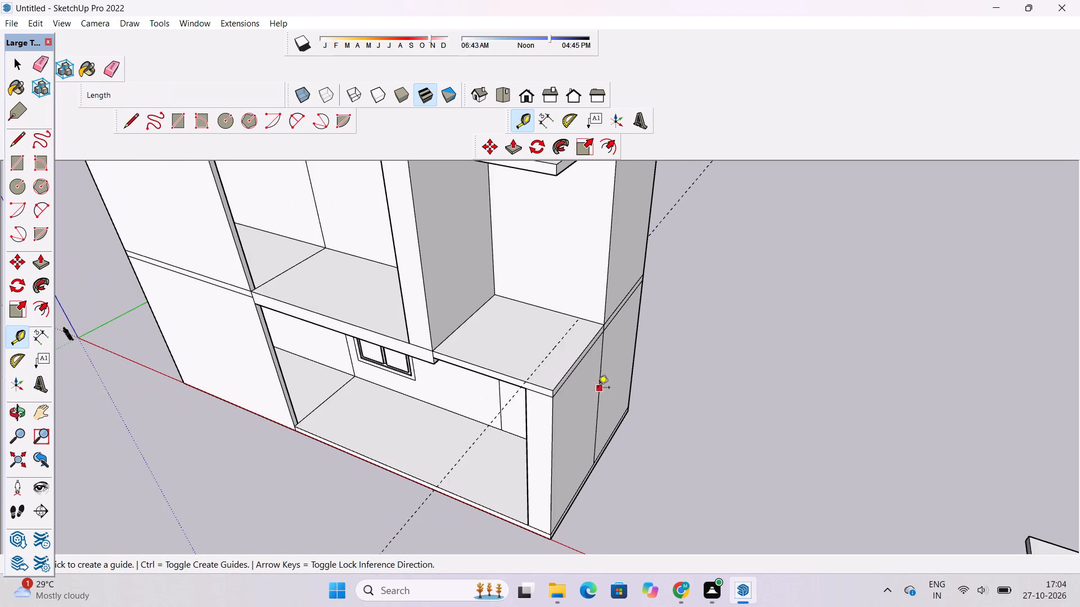
Draw a 2' vertical line on the middle slab's front edge, from the lower pillar's inner corner to the guide.
key(o)
drag(449, 438, 490, 405)
scroll(582, 358, up, 7)
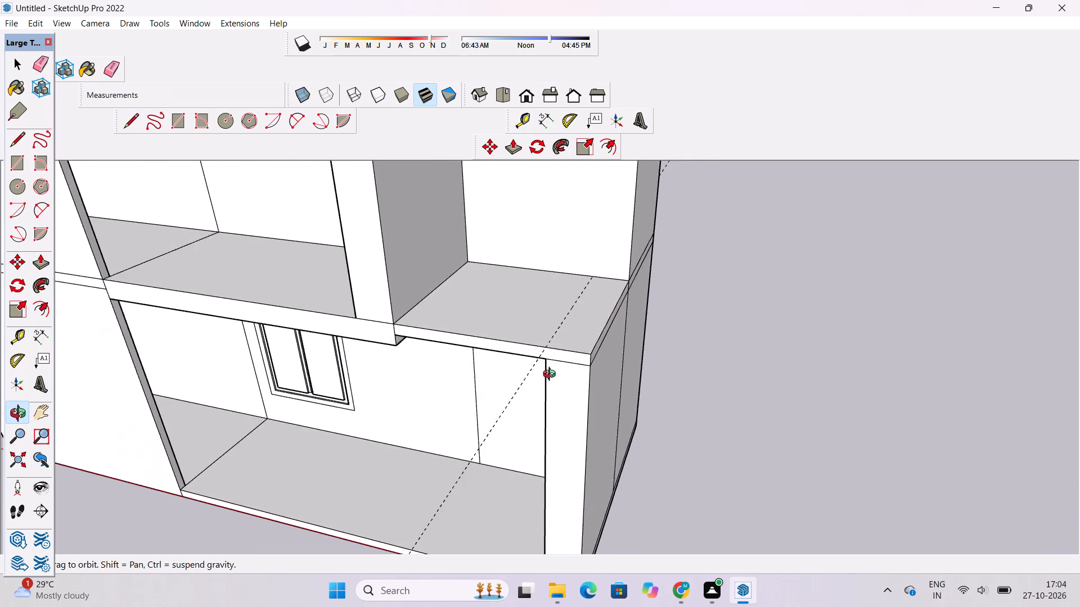
scroll(552, 375, up, 3)
drag(550, 377, 566, 389)
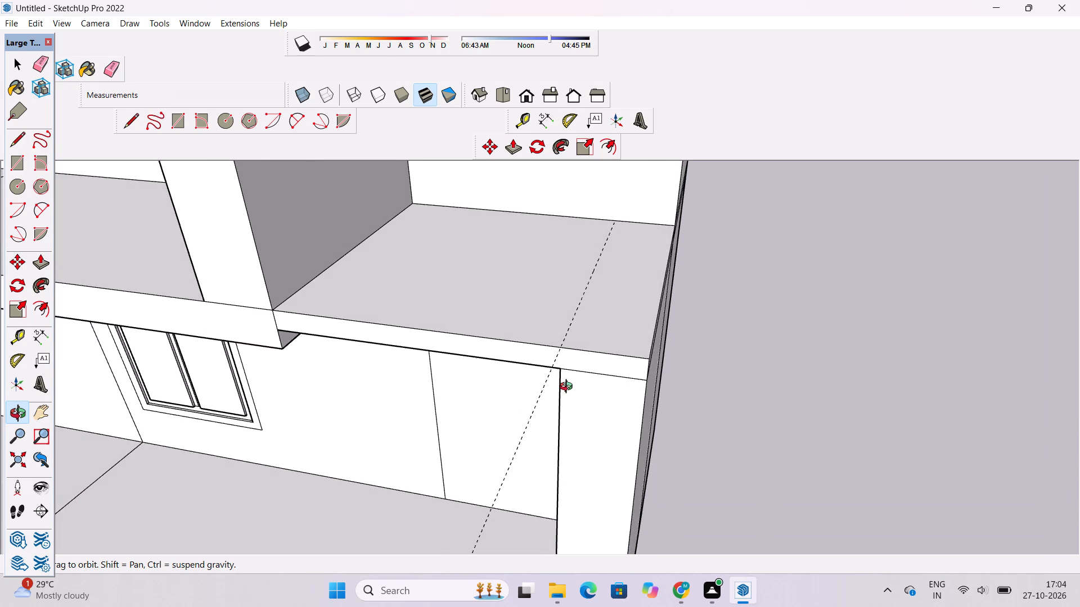
scroll(569, 387, up, 2)
shift+drag(568, 383, 559, 401)
shift+scroll(559, 401, up, 2)
shift+click(559, 401)
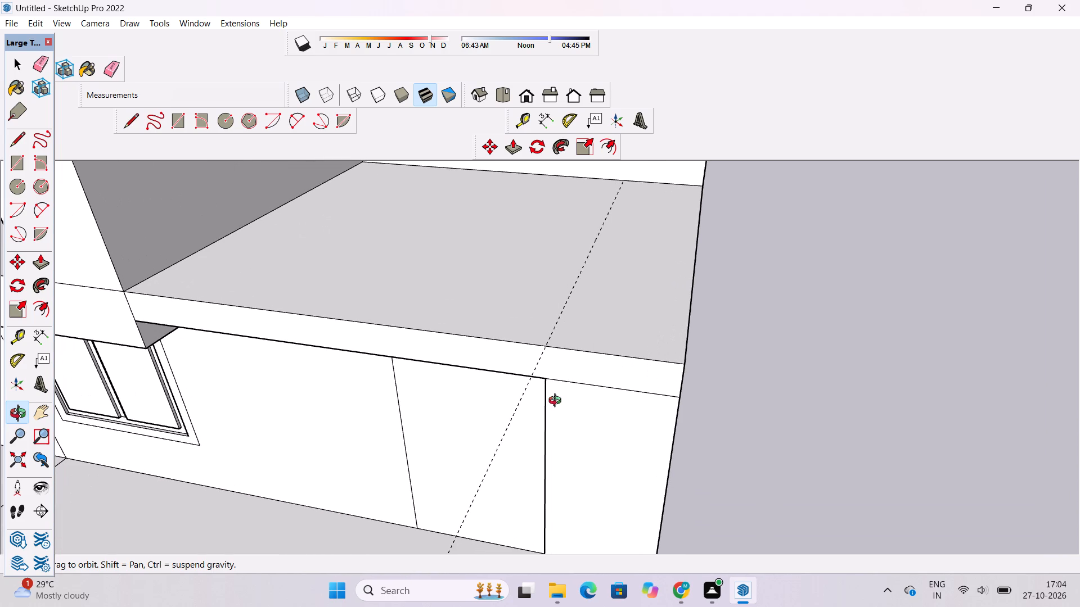
key(l)
scroll(553, 383, up, 7)
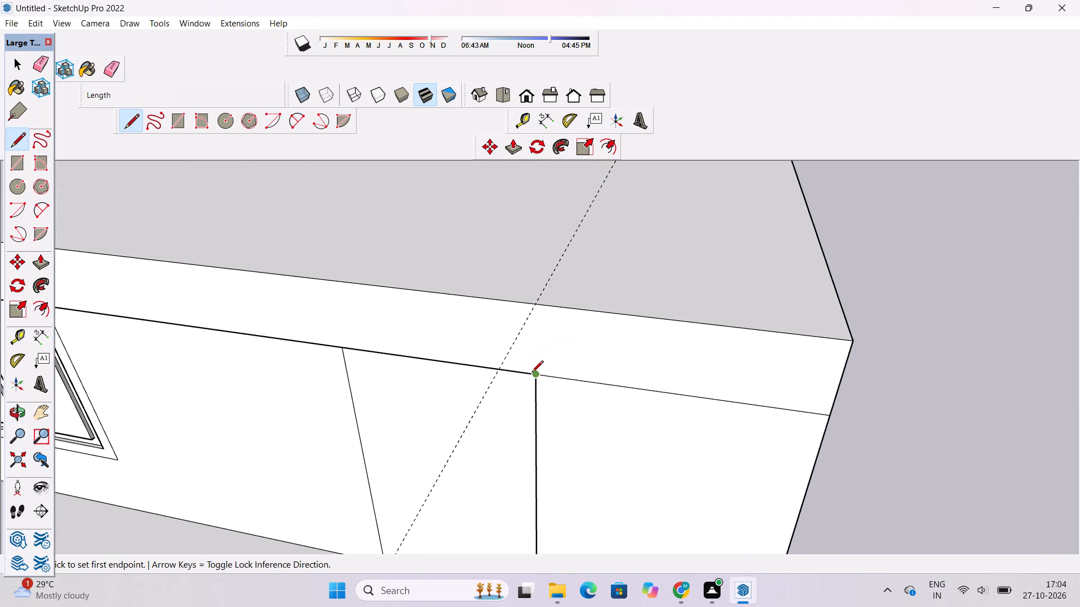
click(534, 376)
click(538, 301)
Draw a 30' line along the guide across the middle slab's top, from its front edge to the upper wall.
scroll(436, 514, down, 5)
scroll(463, 464, up, 3)
click(458, 473)
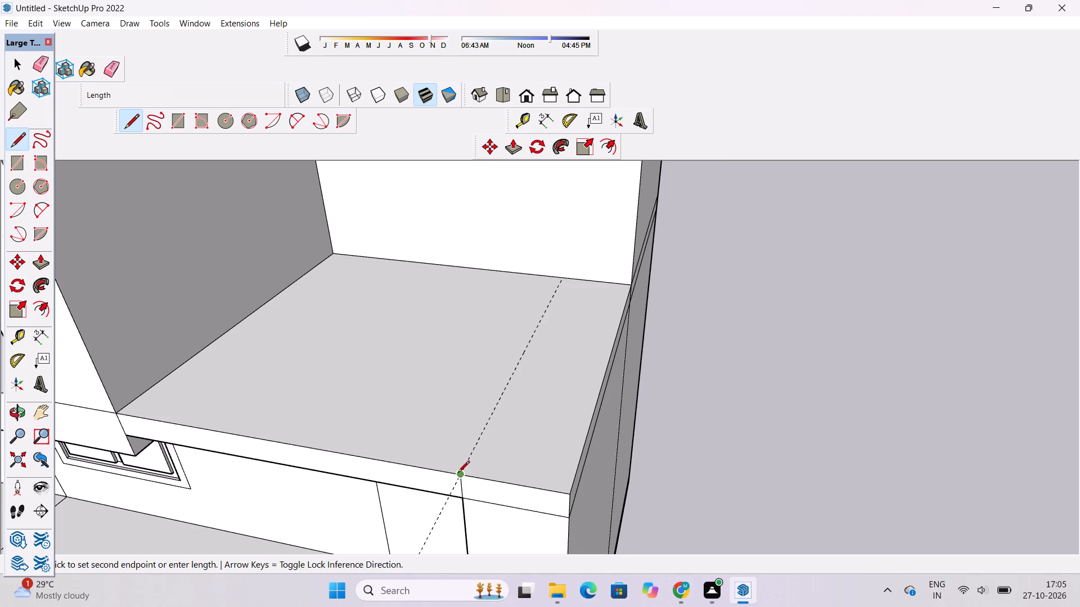
click(566, 278)
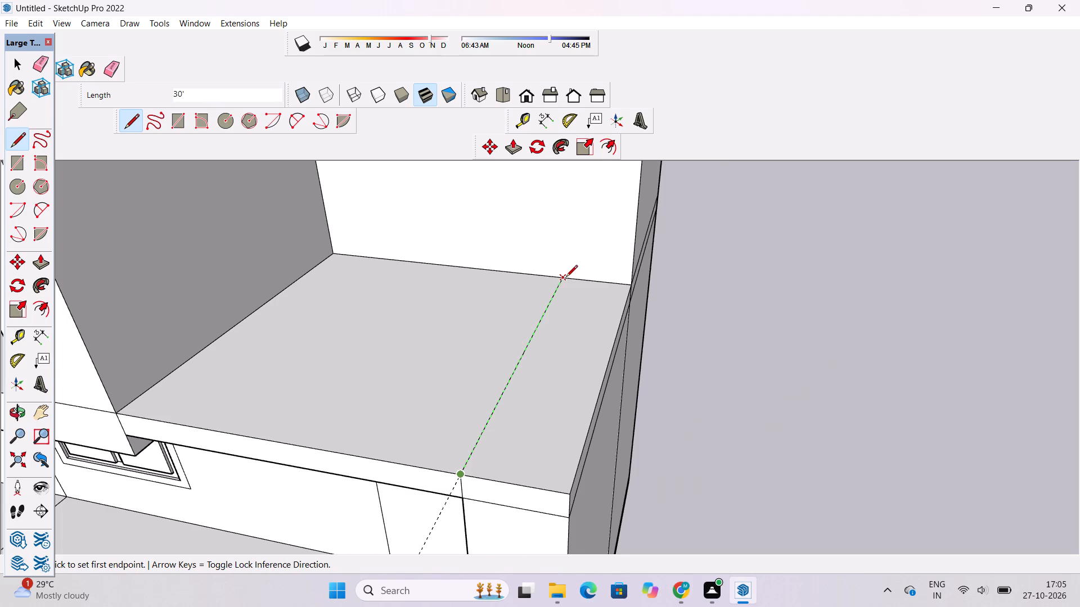
Erase the guide line crossing the middle slab.
scroll(567, 262, down, 7)
key(e)
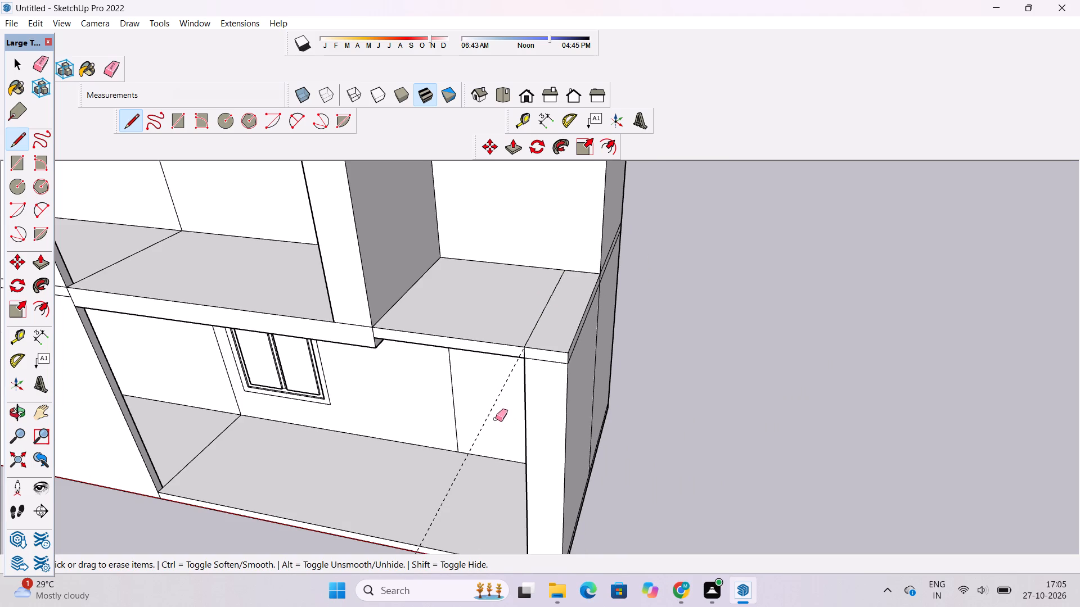
click(495, 400)
scroll(495, 402, down, 5)
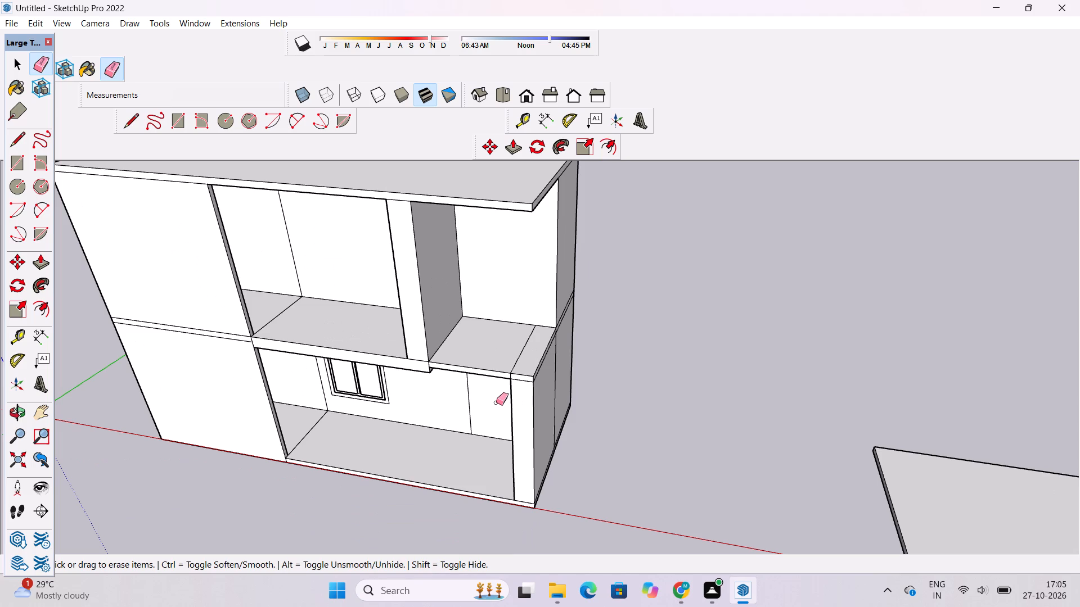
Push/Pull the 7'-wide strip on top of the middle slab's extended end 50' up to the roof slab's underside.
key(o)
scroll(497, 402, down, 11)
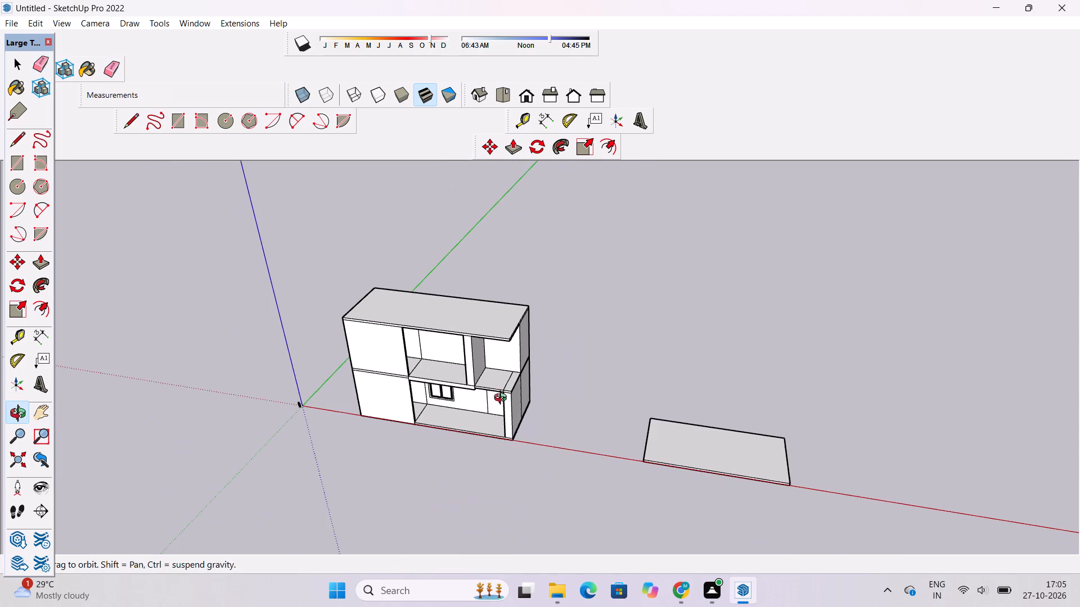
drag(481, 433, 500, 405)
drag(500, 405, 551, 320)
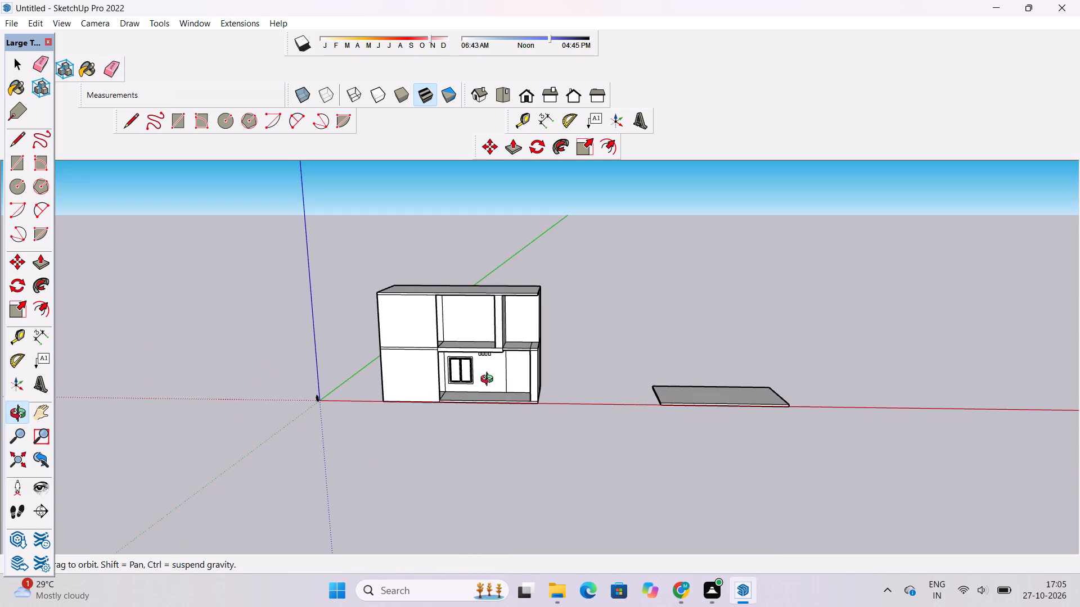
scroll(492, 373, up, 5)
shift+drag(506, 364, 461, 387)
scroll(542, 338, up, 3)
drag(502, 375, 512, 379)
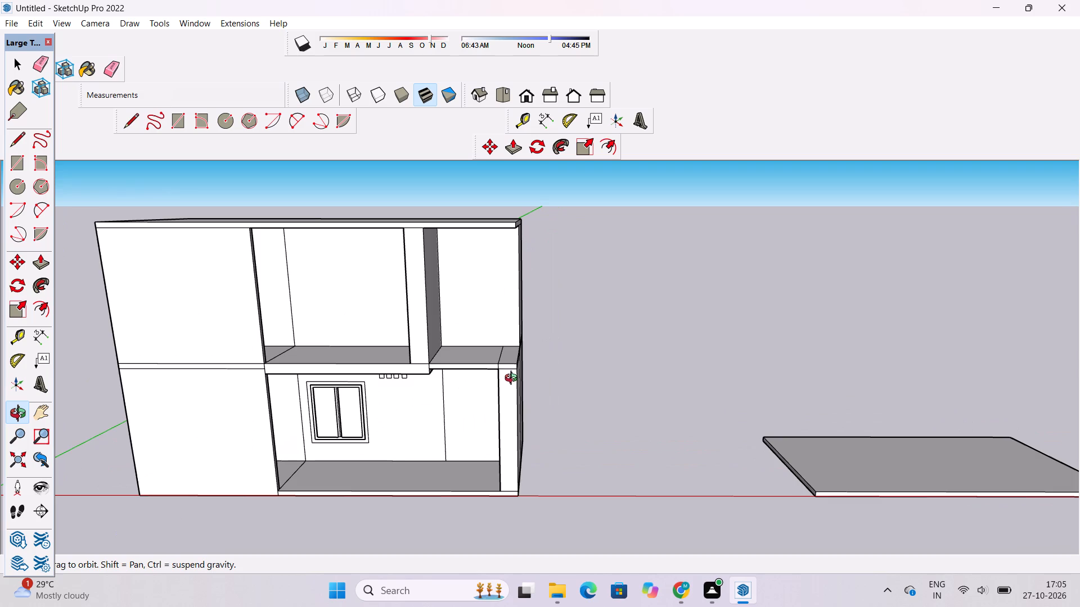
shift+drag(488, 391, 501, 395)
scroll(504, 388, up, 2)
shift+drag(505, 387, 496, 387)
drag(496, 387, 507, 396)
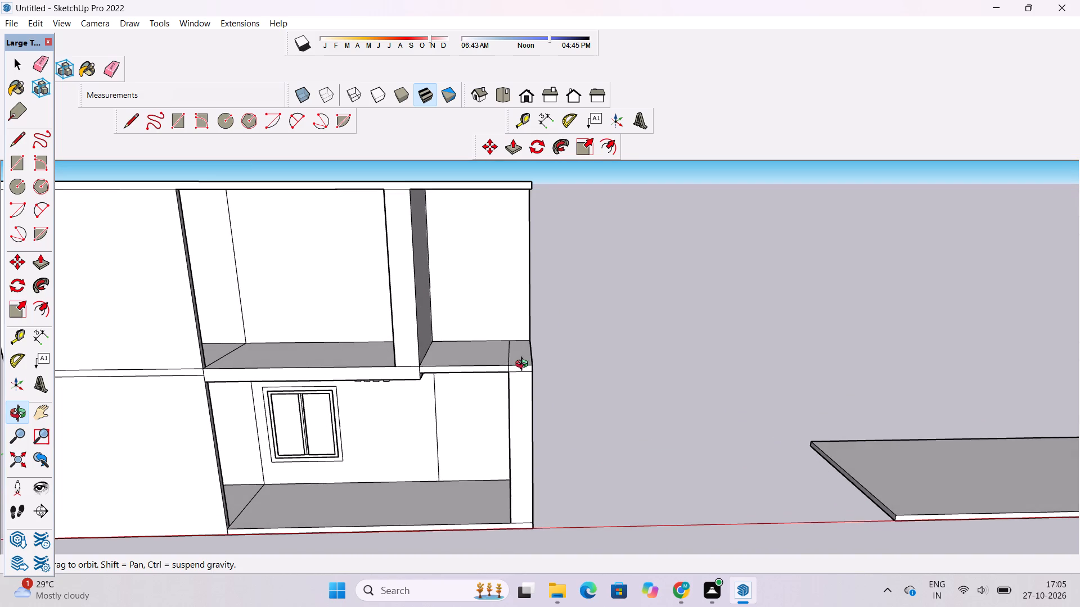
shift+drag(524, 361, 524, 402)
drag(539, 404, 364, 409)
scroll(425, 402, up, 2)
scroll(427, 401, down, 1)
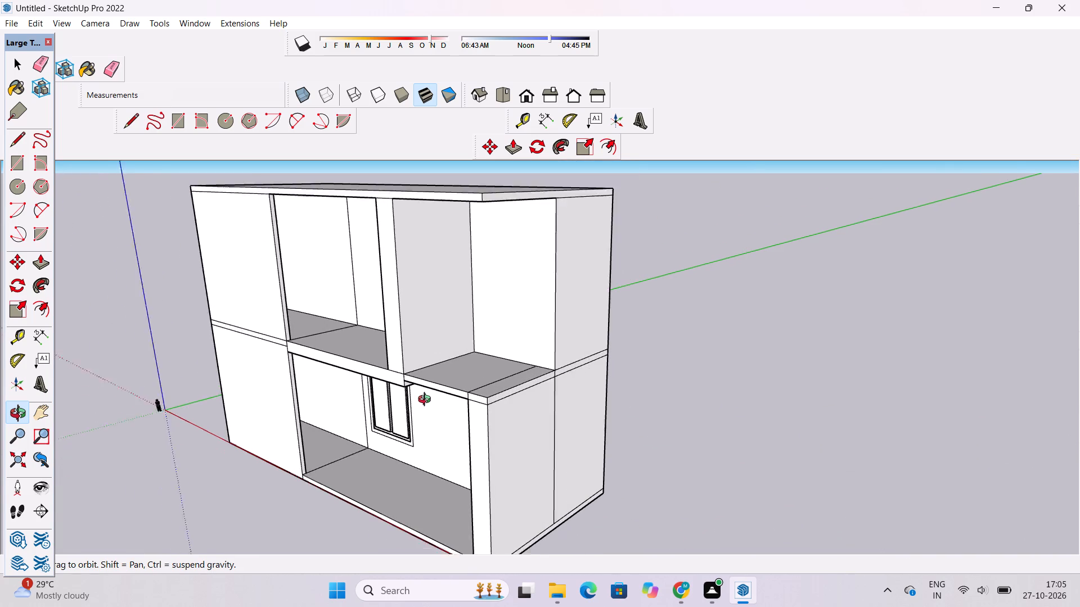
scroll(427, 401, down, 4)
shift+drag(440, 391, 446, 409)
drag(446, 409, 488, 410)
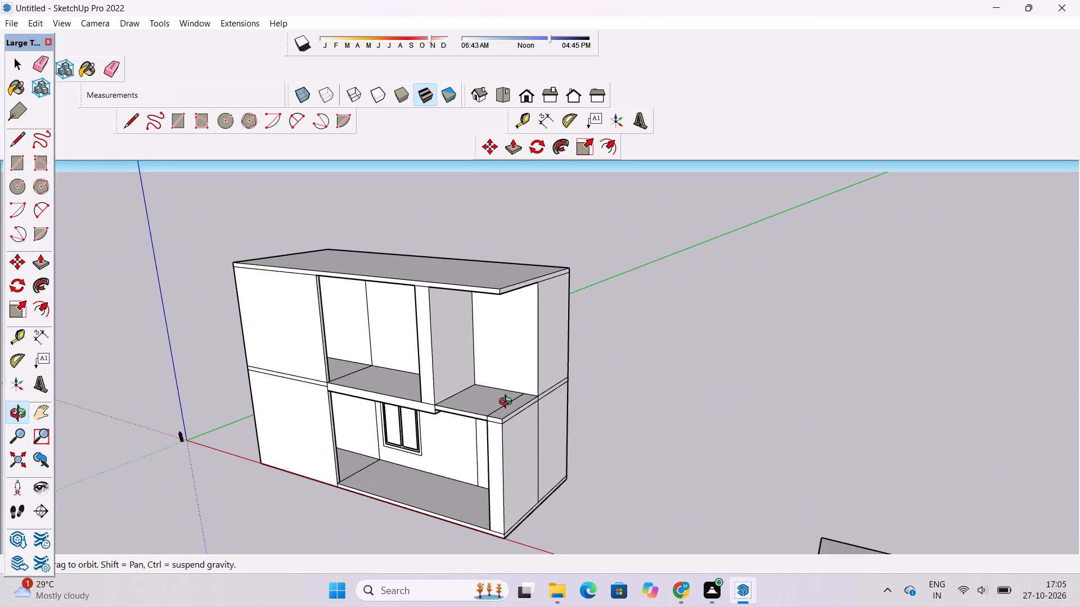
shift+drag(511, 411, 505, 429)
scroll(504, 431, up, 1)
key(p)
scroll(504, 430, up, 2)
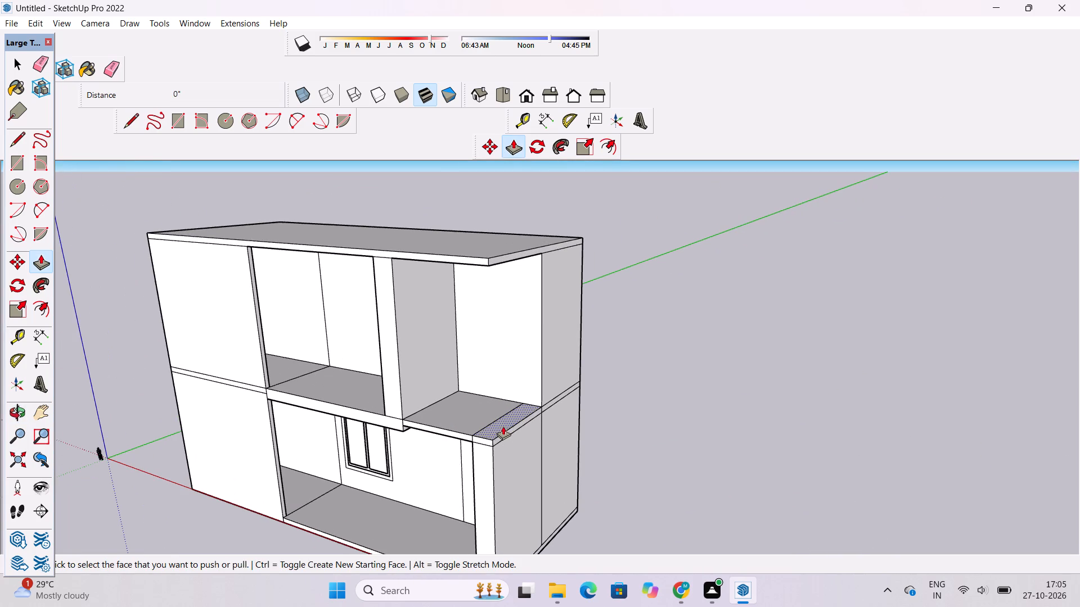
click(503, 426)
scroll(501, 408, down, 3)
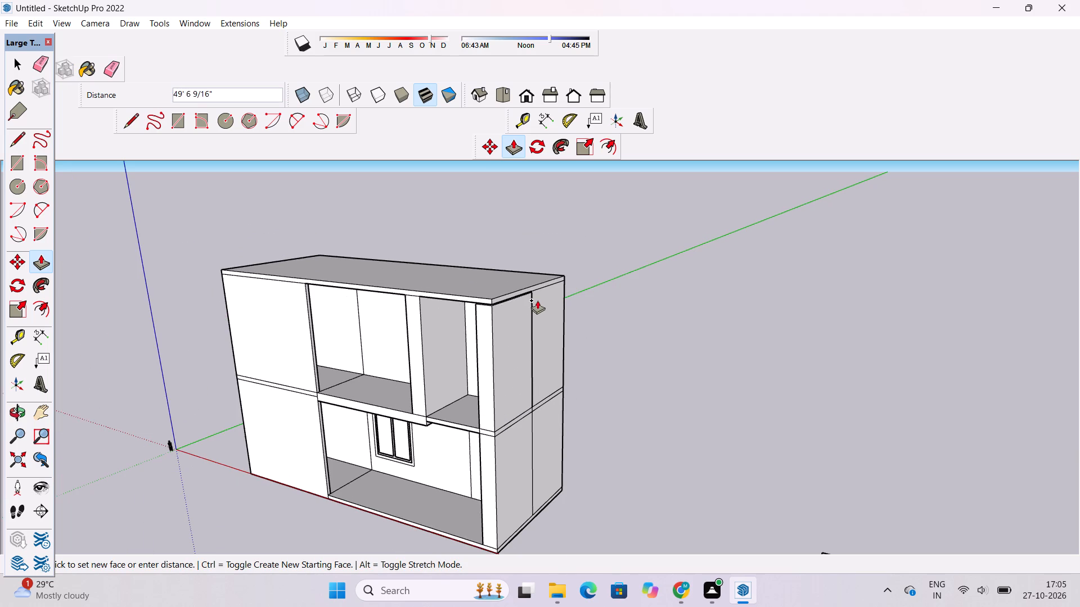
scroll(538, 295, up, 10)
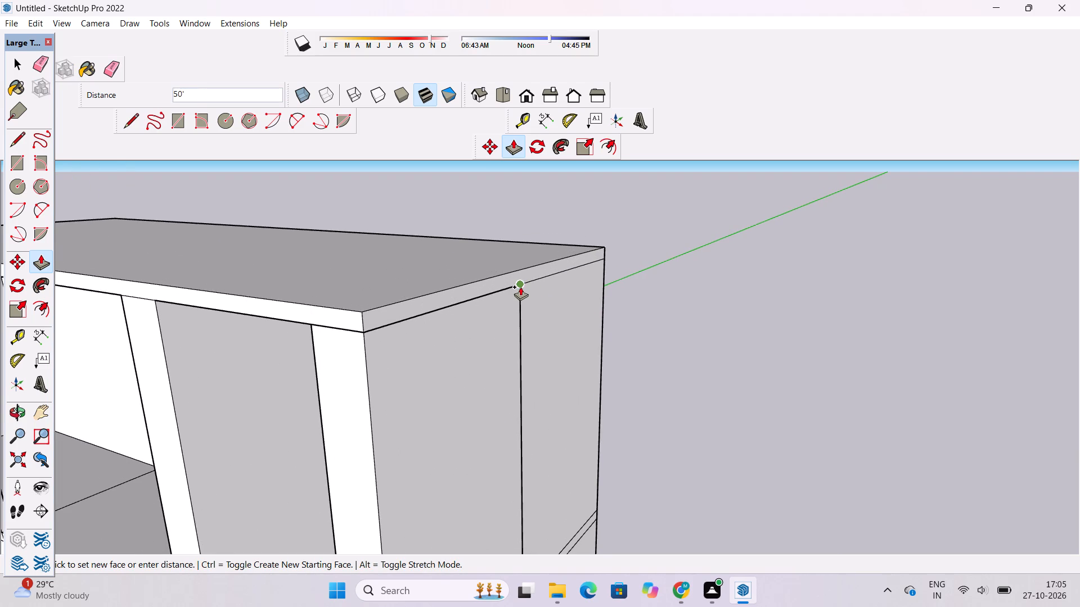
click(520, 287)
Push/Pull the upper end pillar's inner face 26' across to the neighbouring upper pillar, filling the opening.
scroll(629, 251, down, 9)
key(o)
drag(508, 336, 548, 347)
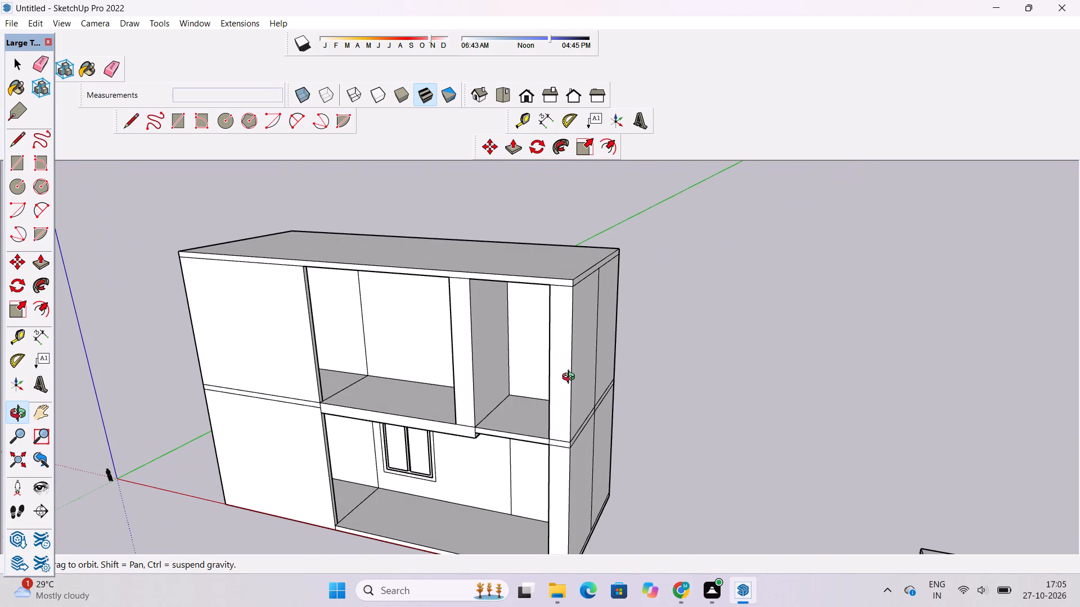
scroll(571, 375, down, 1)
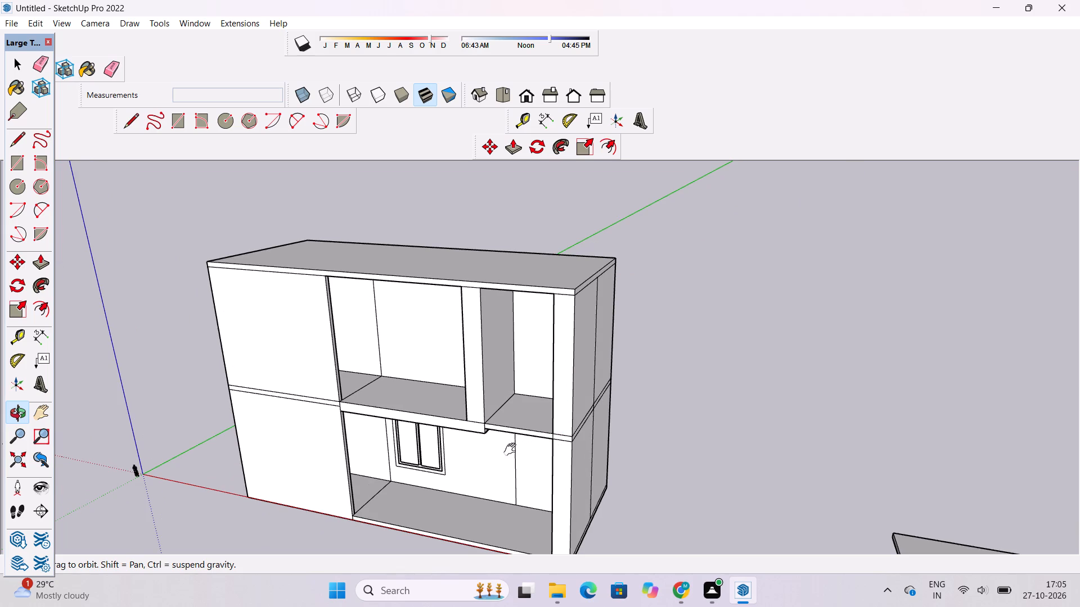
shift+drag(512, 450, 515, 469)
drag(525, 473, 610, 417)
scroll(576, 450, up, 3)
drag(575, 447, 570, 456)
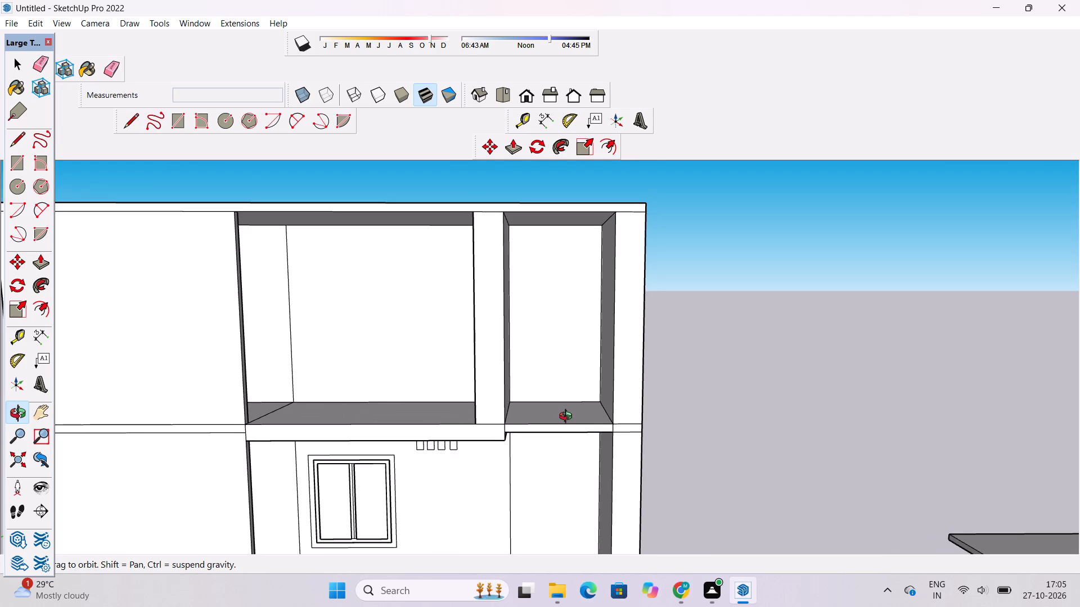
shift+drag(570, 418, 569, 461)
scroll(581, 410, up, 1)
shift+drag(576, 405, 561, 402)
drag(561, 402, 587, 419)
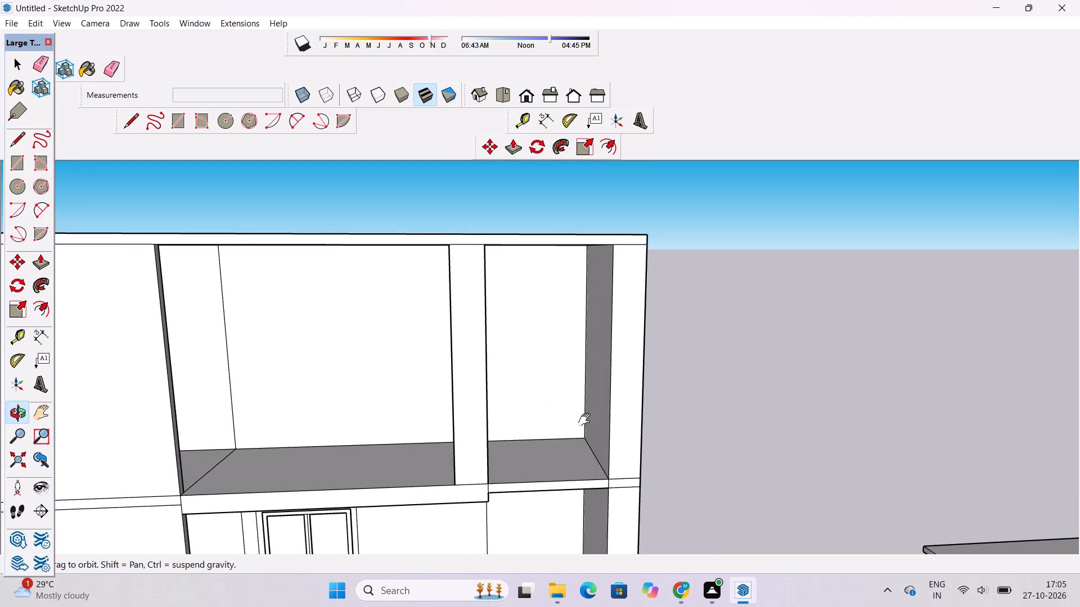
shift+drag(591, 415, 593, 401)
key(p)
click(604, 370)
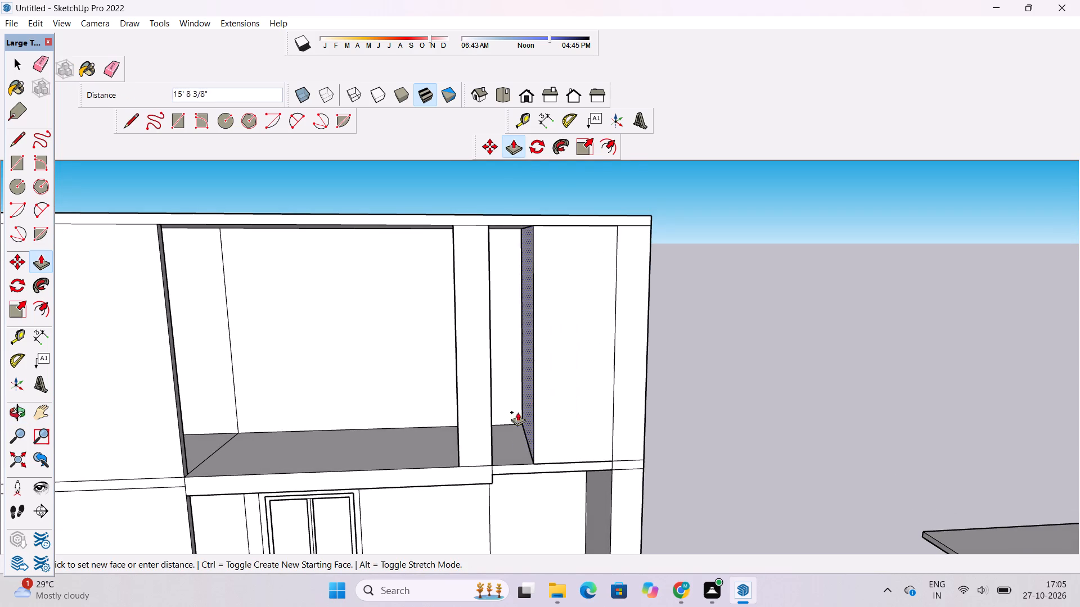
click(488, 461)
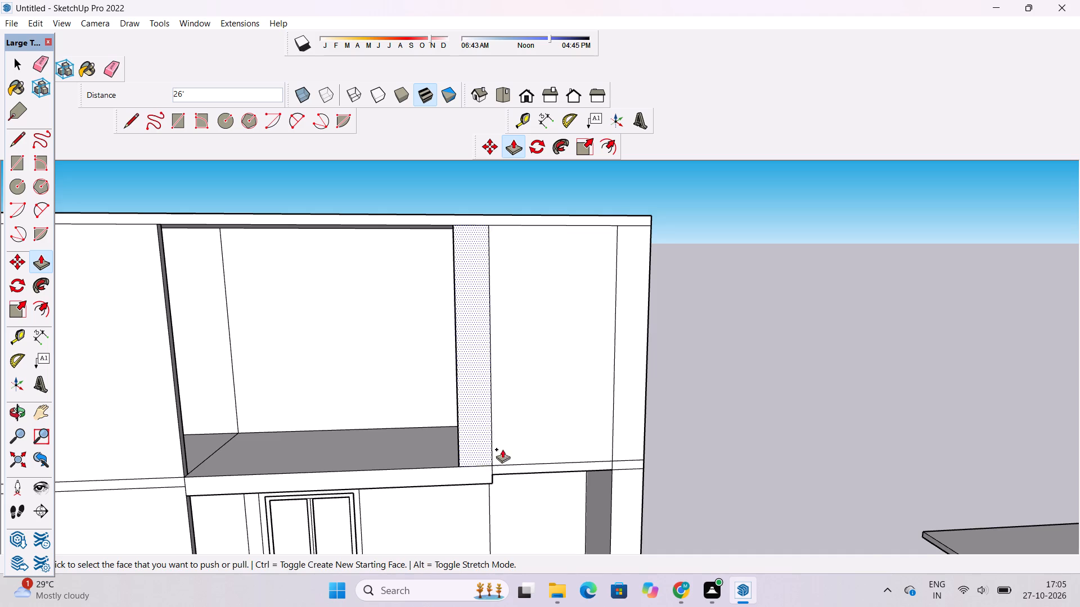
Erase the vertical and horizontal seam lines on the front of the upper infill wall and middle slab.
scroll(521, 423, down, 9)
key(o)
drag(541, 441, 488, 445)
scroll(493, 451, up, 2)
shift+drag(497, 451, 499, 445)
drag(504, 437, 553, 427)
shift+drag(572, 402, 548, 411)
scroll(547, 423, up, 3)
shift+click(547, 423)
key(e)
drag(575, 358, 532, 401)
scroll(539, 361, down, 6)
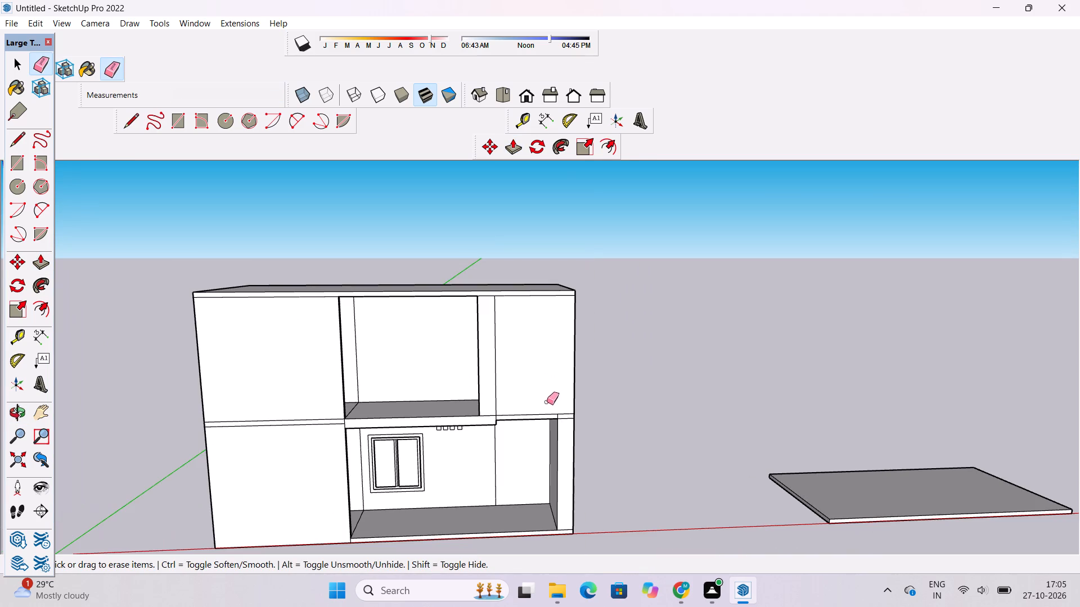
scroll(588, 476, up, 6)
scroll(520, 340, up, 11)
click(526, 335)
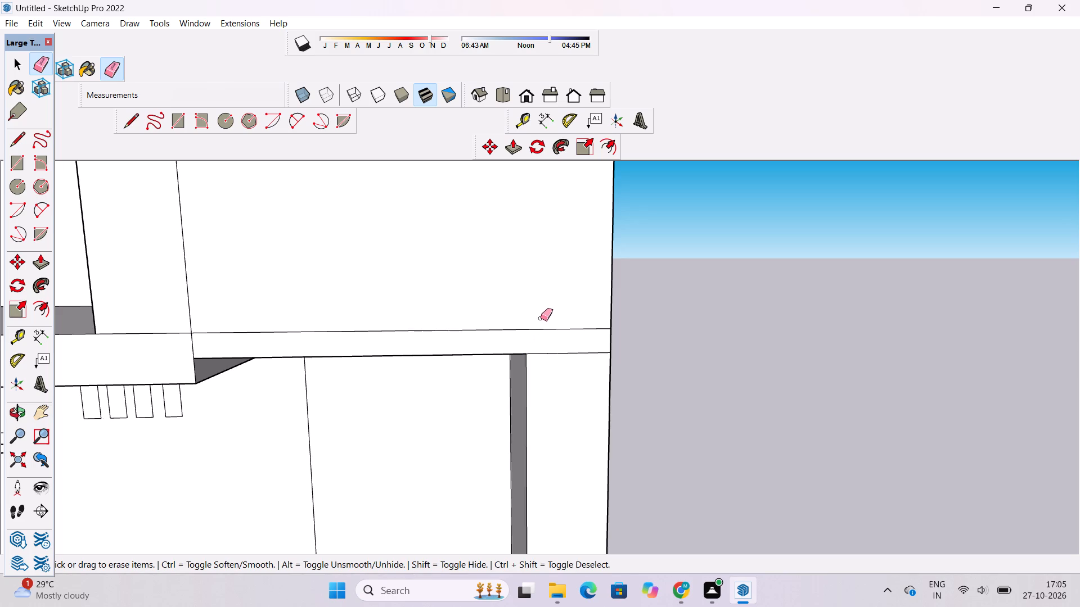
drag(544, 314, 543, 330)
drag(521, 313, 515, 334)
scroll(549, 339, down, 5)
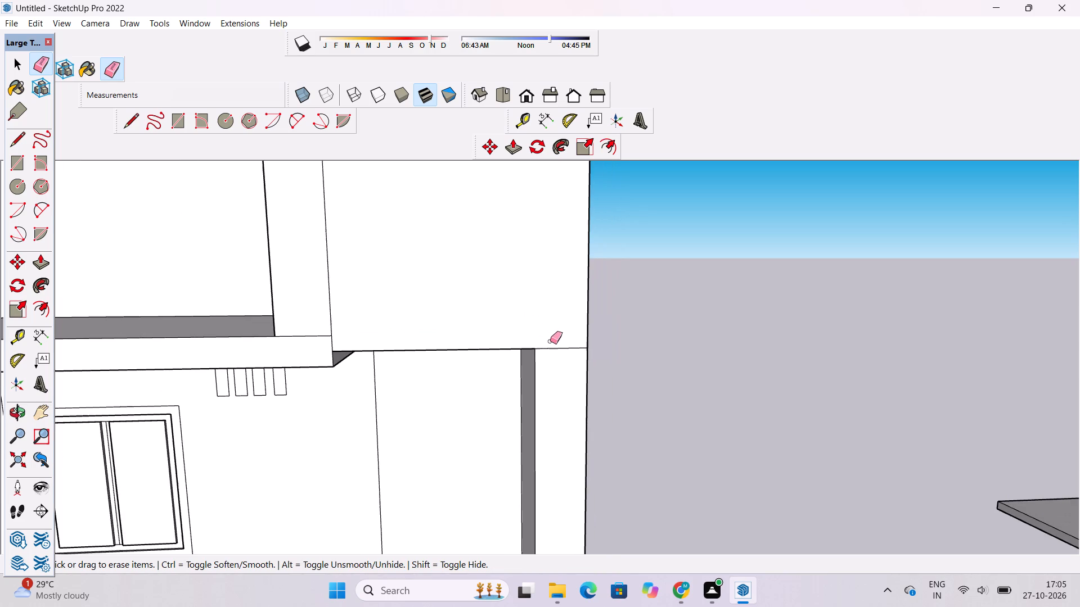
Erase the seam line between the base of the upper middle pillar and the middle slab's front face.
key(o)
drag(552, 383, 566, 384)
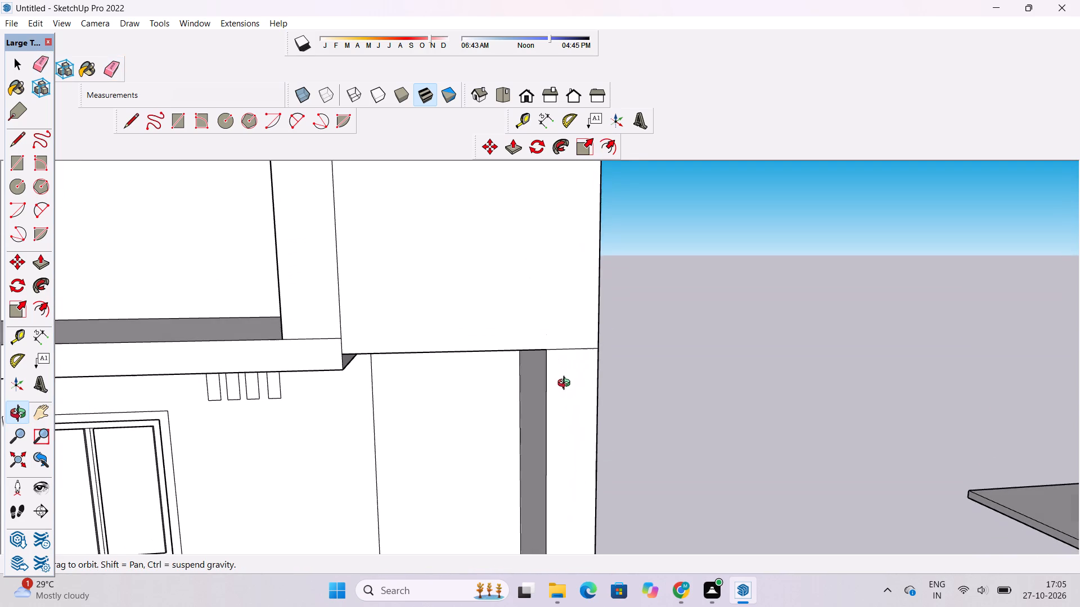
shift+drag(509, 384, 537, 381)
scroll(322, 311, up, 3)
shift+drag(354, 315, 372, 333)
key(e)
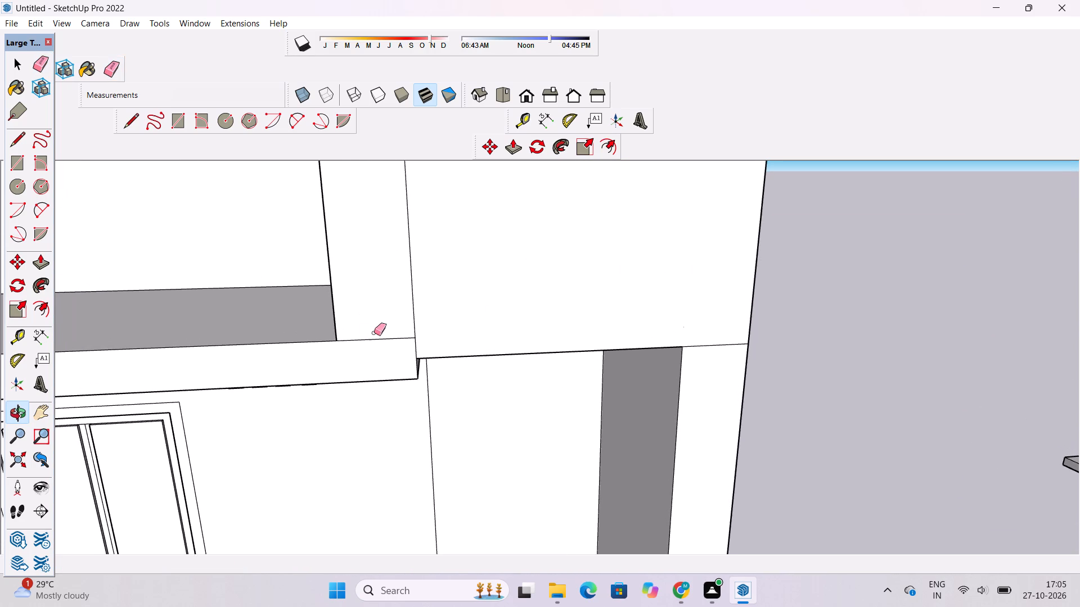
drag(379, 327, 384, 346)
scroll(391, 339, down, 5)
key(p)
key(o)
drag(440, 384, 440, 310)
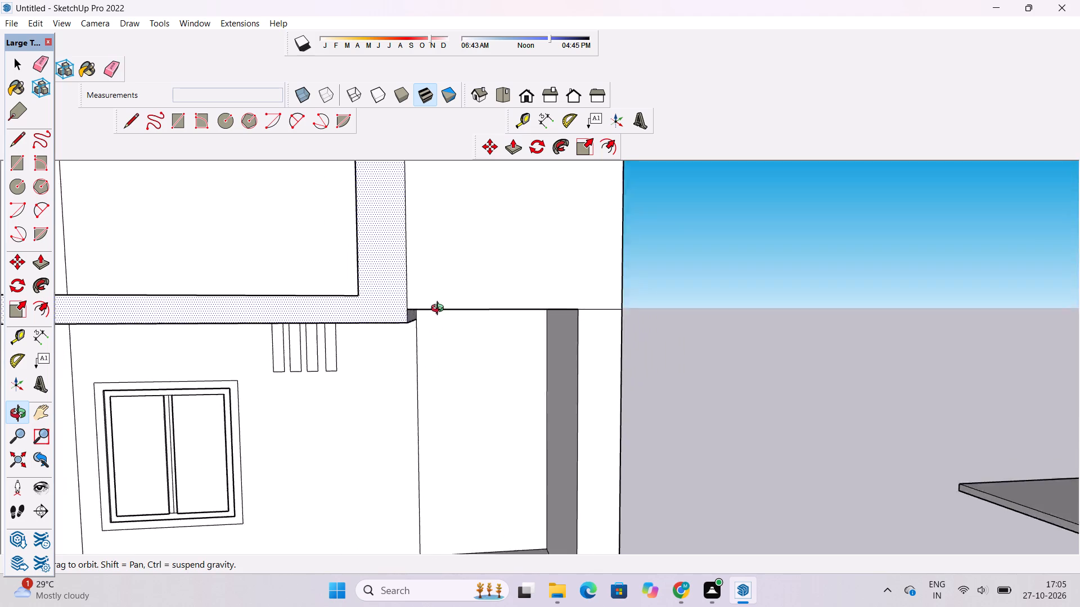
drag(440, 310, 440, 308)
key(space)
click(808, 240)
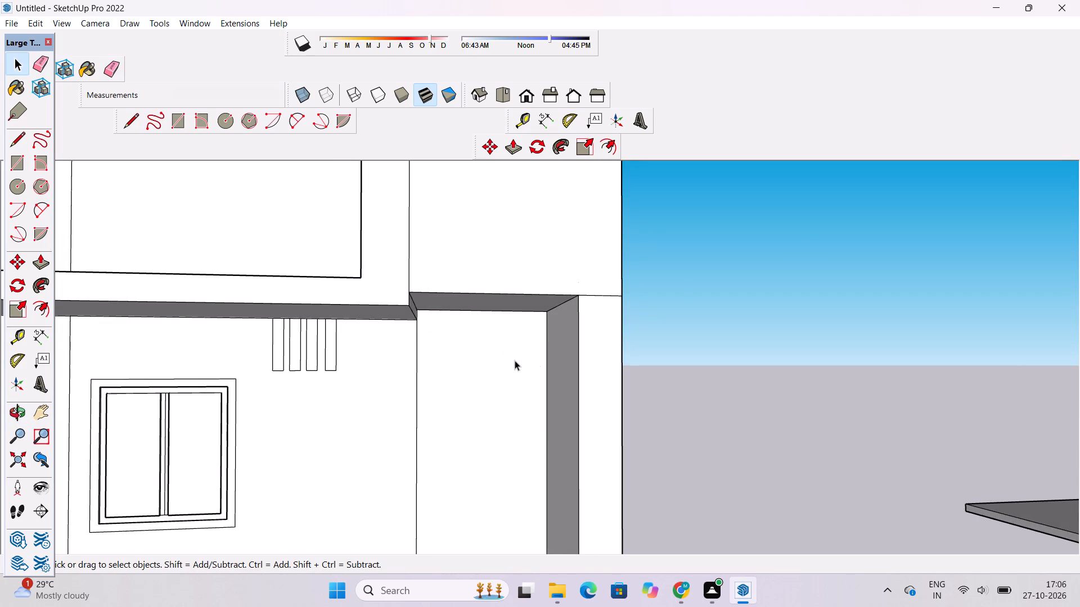
Examine the building's front and end from several angles, checking the filled upper wall and lower opening.
key(o)
drag(510, 357, 484, 404)
scroll(399, 364, down, 3)
shift+drag(396, 366, 418, 370)
drag(421, 370, 480, 351)
shift+drag(487, 354, 470, 325)
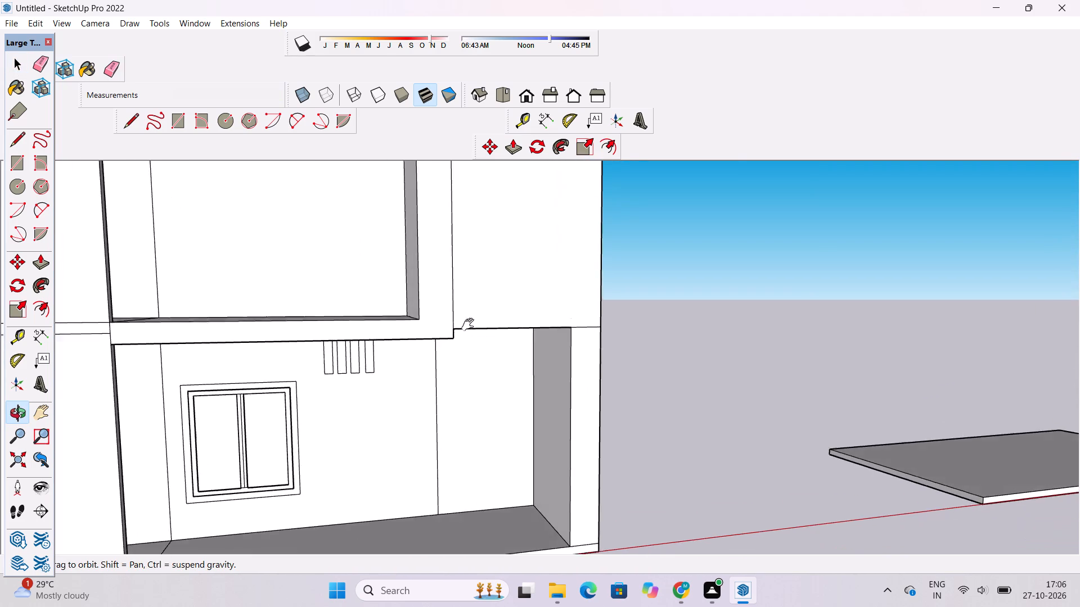
shift+drag(470, 325, 452, 293)
scroll(452, 288, down, 4)
drag(503, 326, 429, 328)
scroll(428, 323, up, 2)
shift+drag(428, 323, 498, 323)
drag(577, 298, 423, 333)
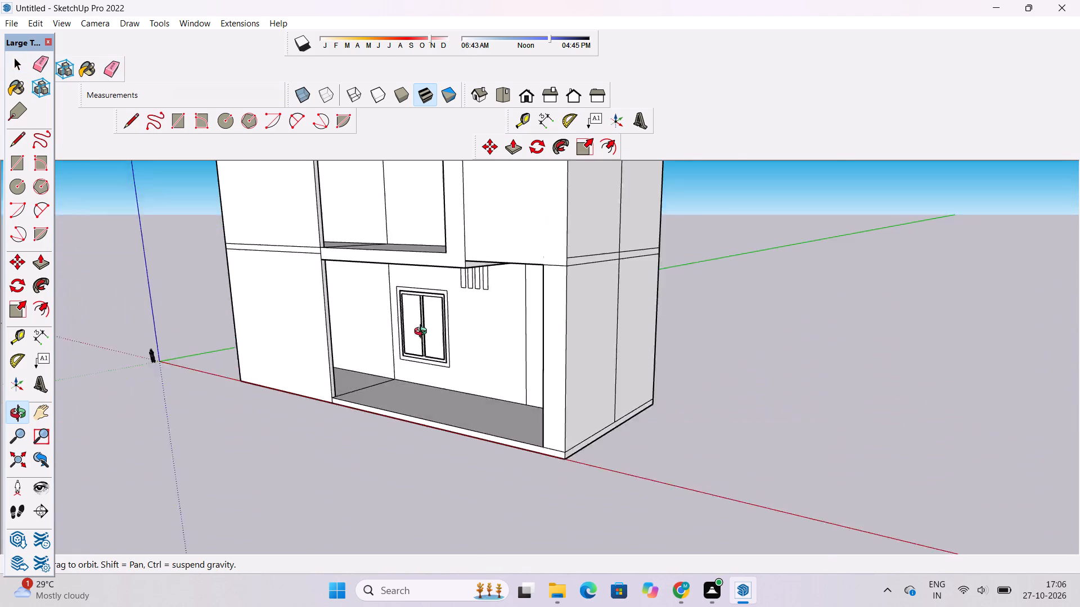
drag(423, 333, 408, 338)
scroll(540, 293, up, 4)
shift+drag(544, 292, 491, 324)
scroll(561, 294, down, 6)
drag(415, 389, 699, 369)
drag(665, 369, 597, 368)
drag(595, 368, 532, 361)
scroll(533, 350, up, 3)
shift+drag(596, 333, 574, 333)
scroll(566, 329, down, 2)
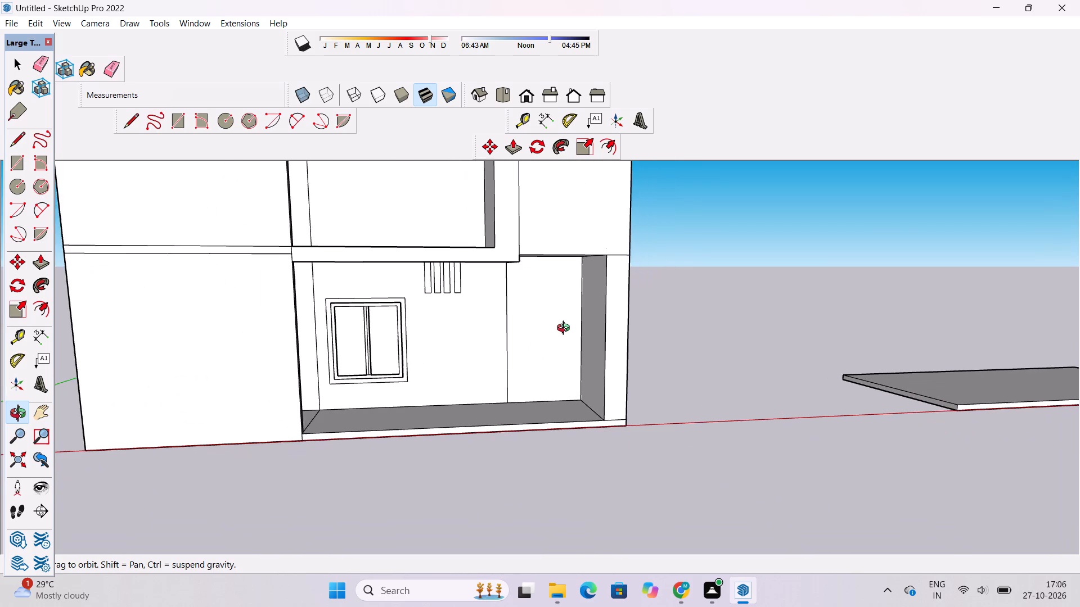
shift+drag(573, 325, 542, 336)
scroll(547, 334, up, 2)
scroll(573, 314, down, 4)
shift+drag(607, 309, 560, 327)
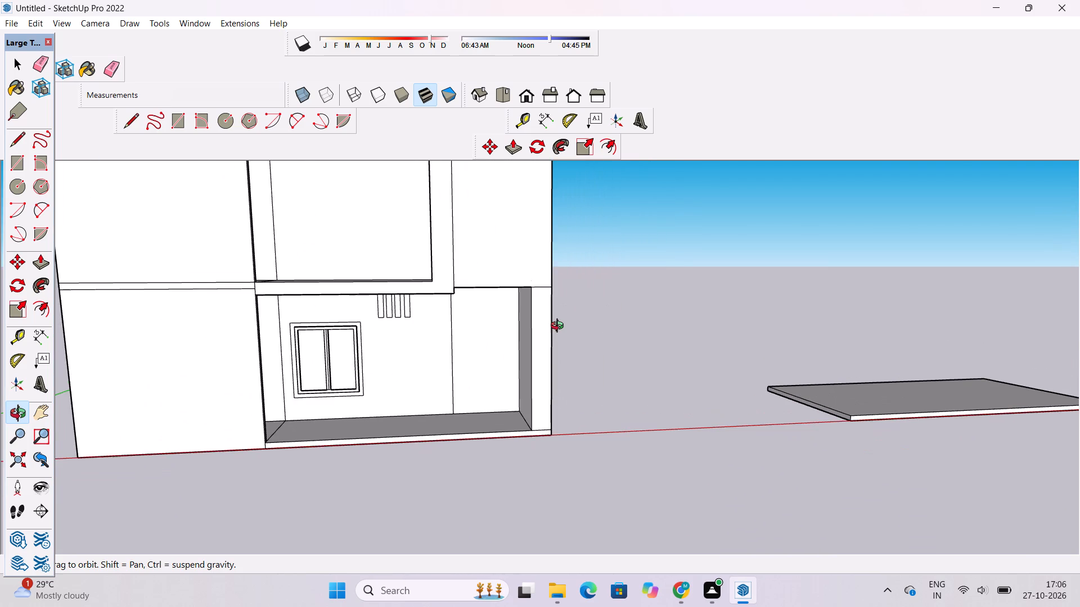
scroll(560, 327, down, 2)
drag(558, 327, 519, 330)
scroll(489, 306, down, 3)
shift+drag(488, 307, 489, 315)
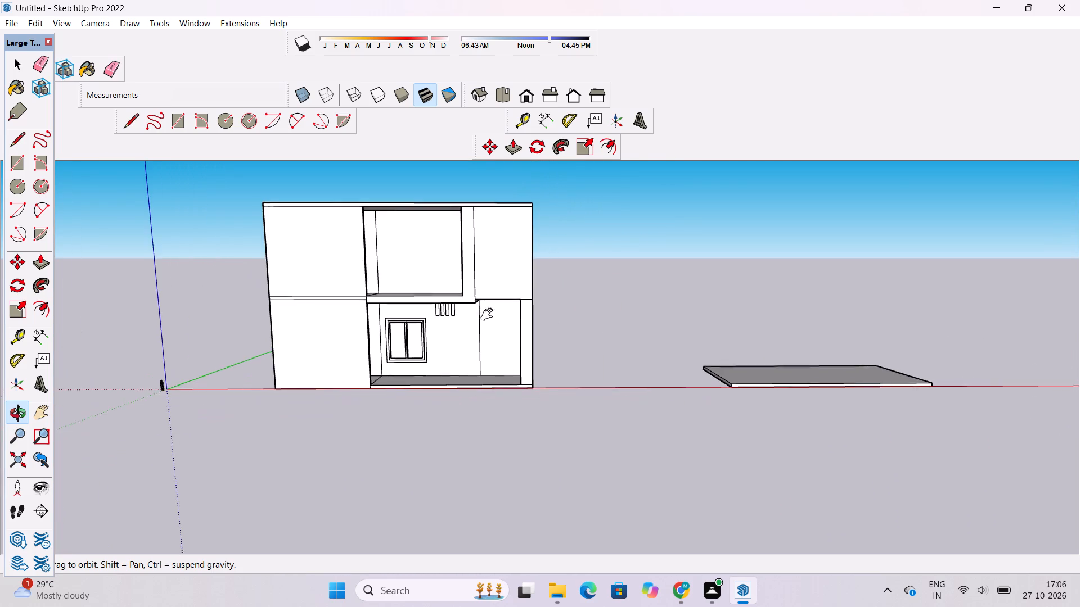
shift+drag(489, 315, 492, 317)
drag(492, 317, 512, 332)
scroll(512, 315, down, 3)
scroll(520, 296, up, 3)
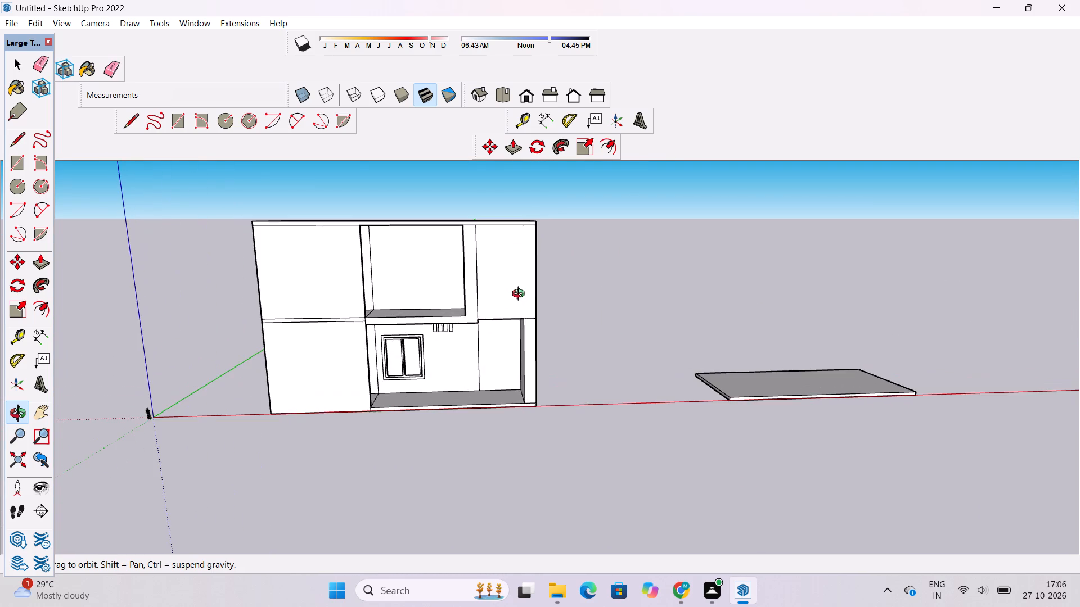
scroll(521, 295, down, 2)
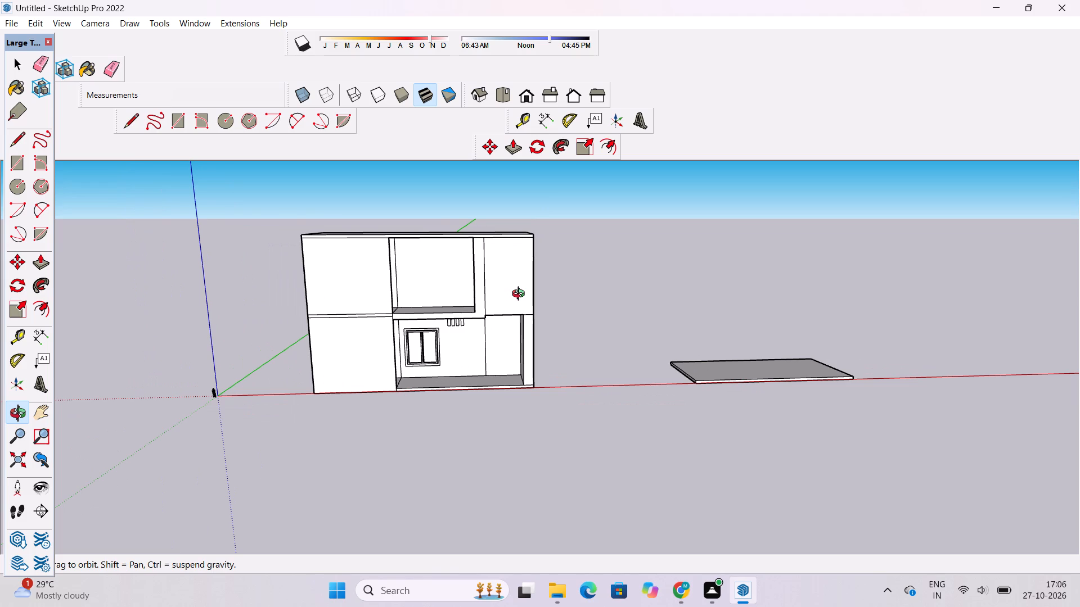
scroll(521, 295, up, 6)
Undo the seam erasures, the upper infill, both end pillars and the extension of the ground and middle slabs.
key(ctrl+z)
key(ctrl+z)
key(ctrl+z)
key(ctrl+z)
key(ctrl+z)
key(ctrl+z)
key(ctrl+z)
key(ctrl+z)
key(ctrl+z)
key(ctrl+z)
key(ctrl+z)
key(ctrl+z)
key(ctrl+z)
key(ctrl+z)
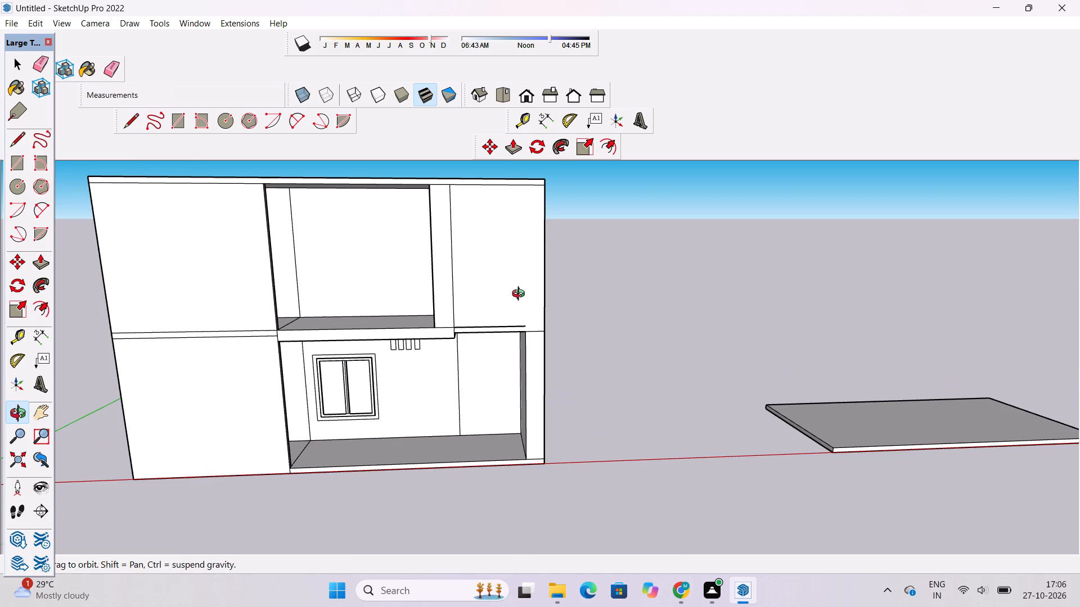
key(ctrl+z)
key(ctrl+z)
key(ctrl+z)
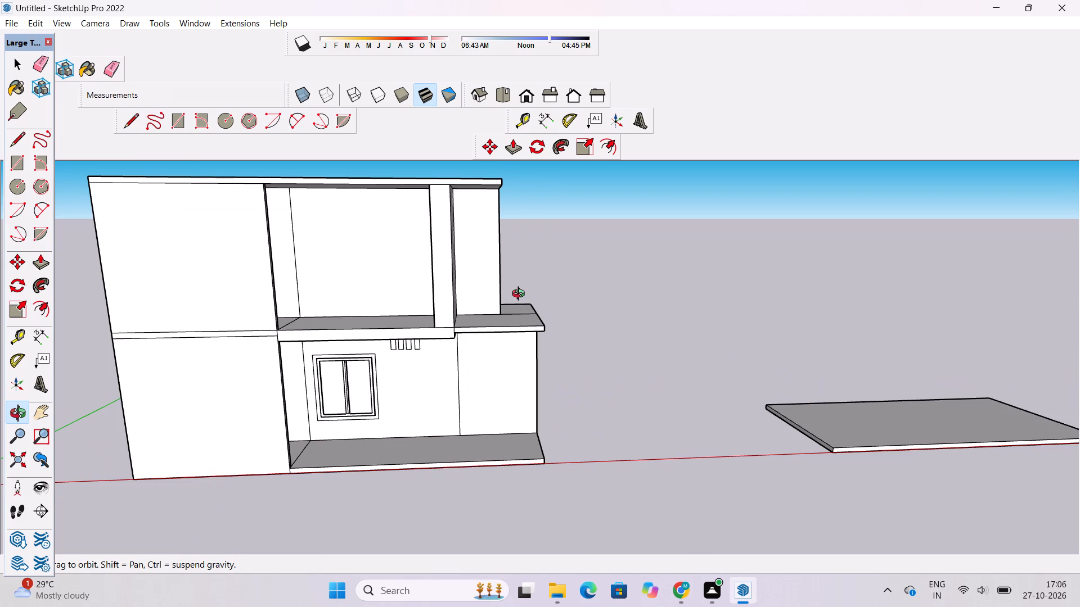
key(ctrl+z)
key(ctrl+z)
key(ctrl+z)
key(ctrl+z)
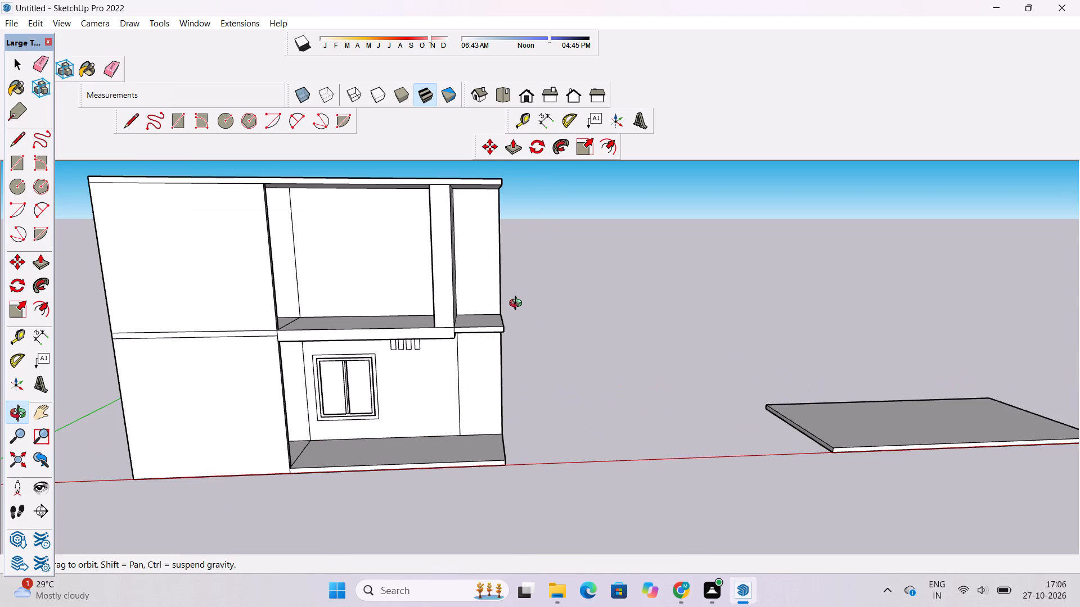
Examine the open end of the lower storey between the ground slab and the middle slab.
drag(501, 361, 523, 362)
scroll(525, 372, up, 4)
shift+drag(484, 473, 481, 456)
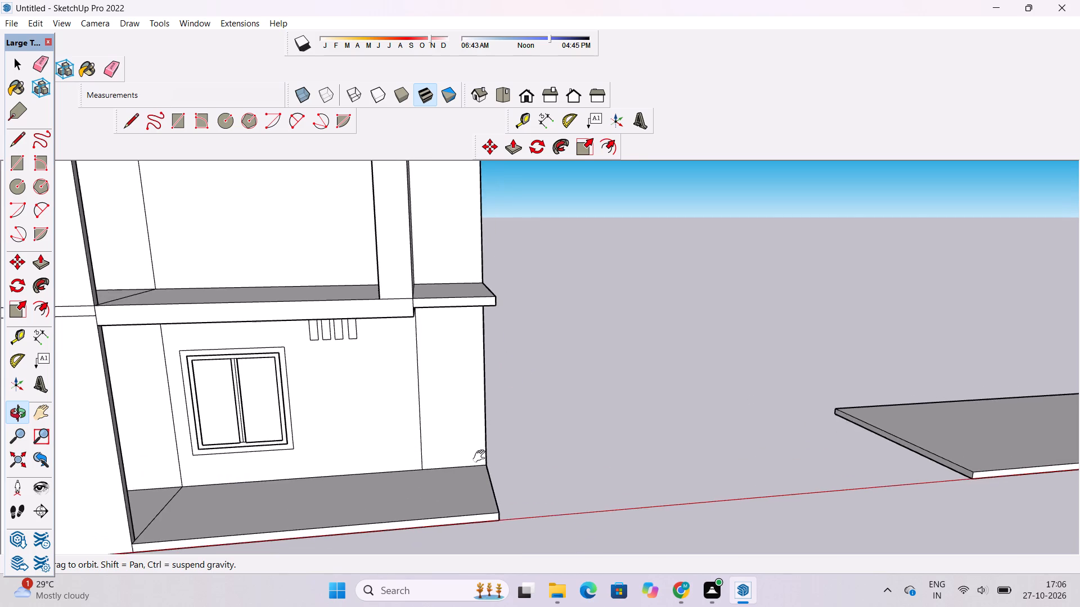
shift+drag(481, 456, 480, 441)
drag(480, 438, 479, 481)
drag(478, 483, 461, 483)
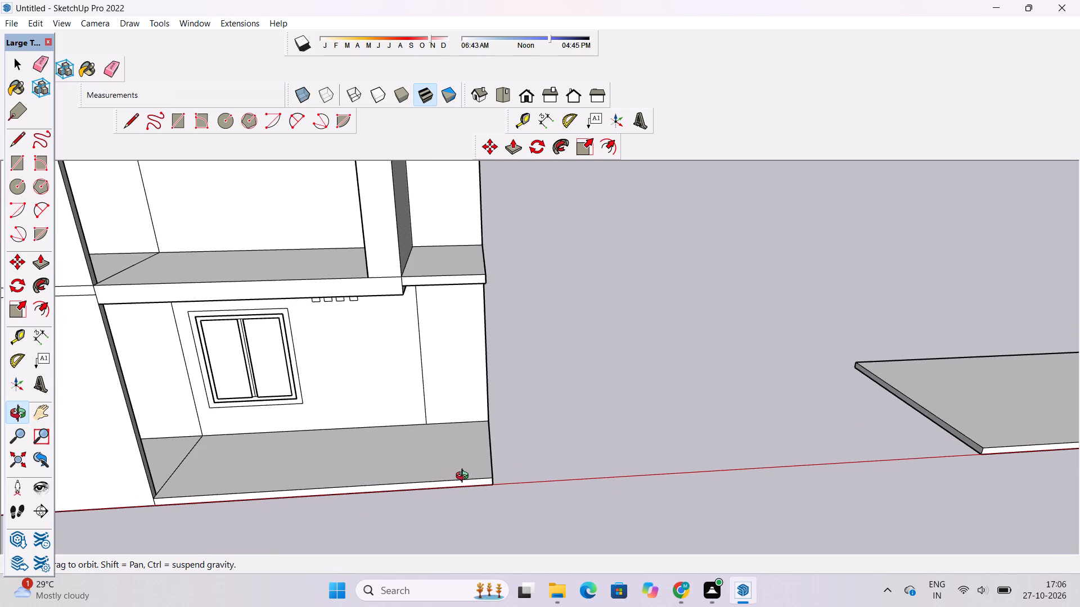
drag(465, 477, 449, 474)
scroll(443, 387, up, 2)
shift+drag(444, 387, 436, 392)
shift+scroll(436, 389, down, 3)
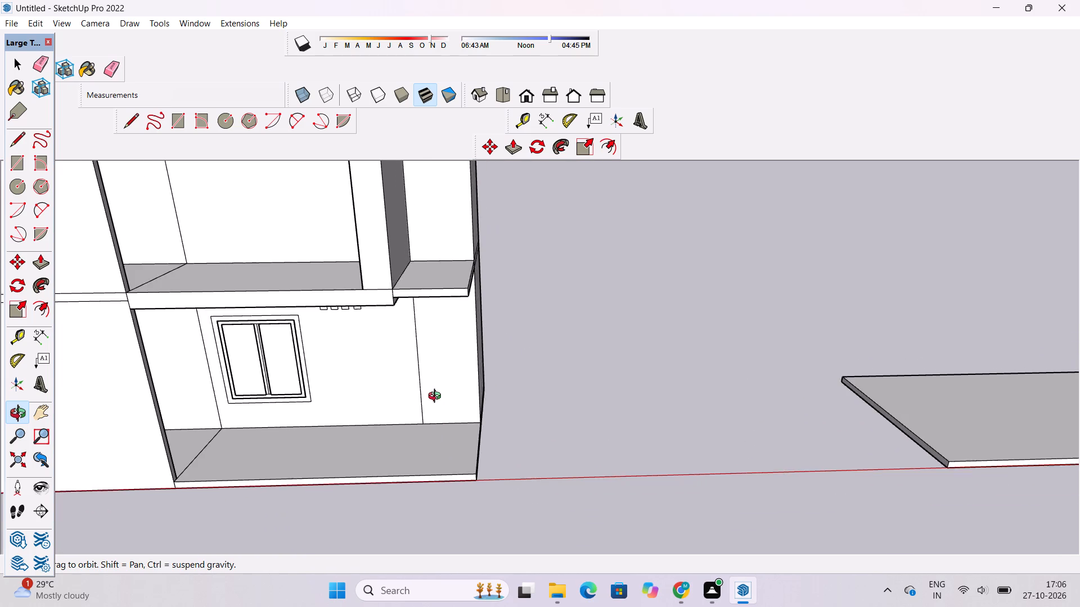
Mark off a strip at the ground slab's open end with a guide 5' in from the end edge and a line across the slab.
drag(440, 406, 452, 423)
drag(452, 423, 454, 416)
click(454, 416)
key(t)
scroll(463, 423, up, 7)
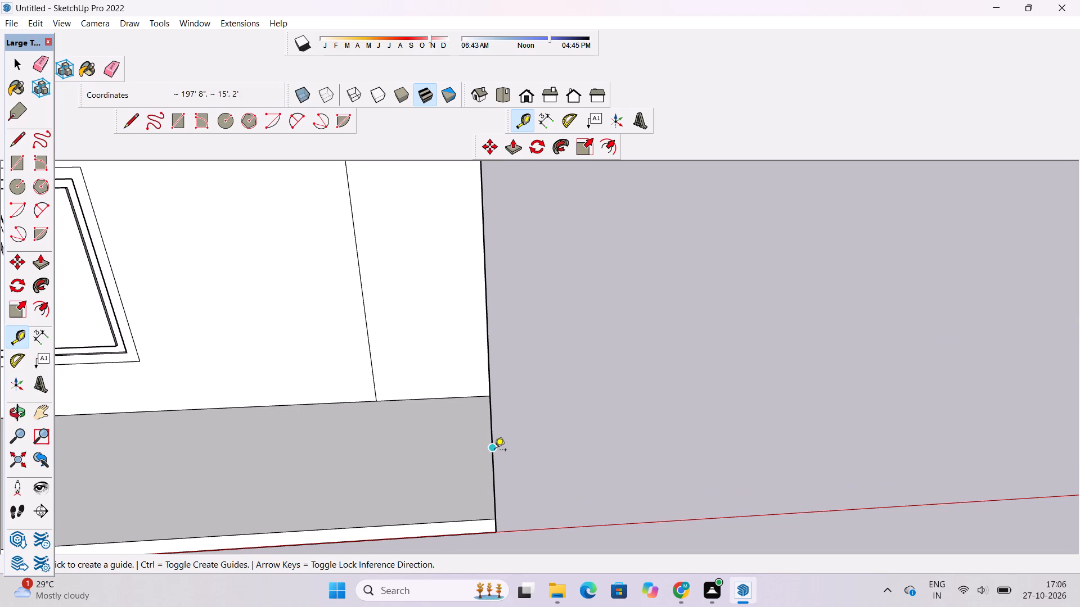
click(494, 447)
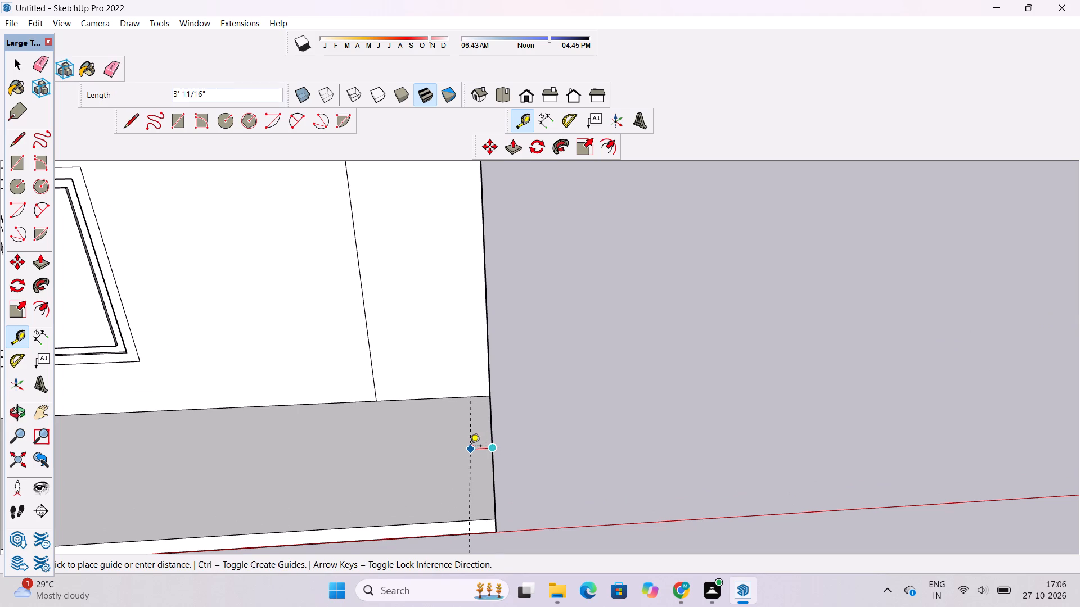
text(5')
key(Return)
key(l)
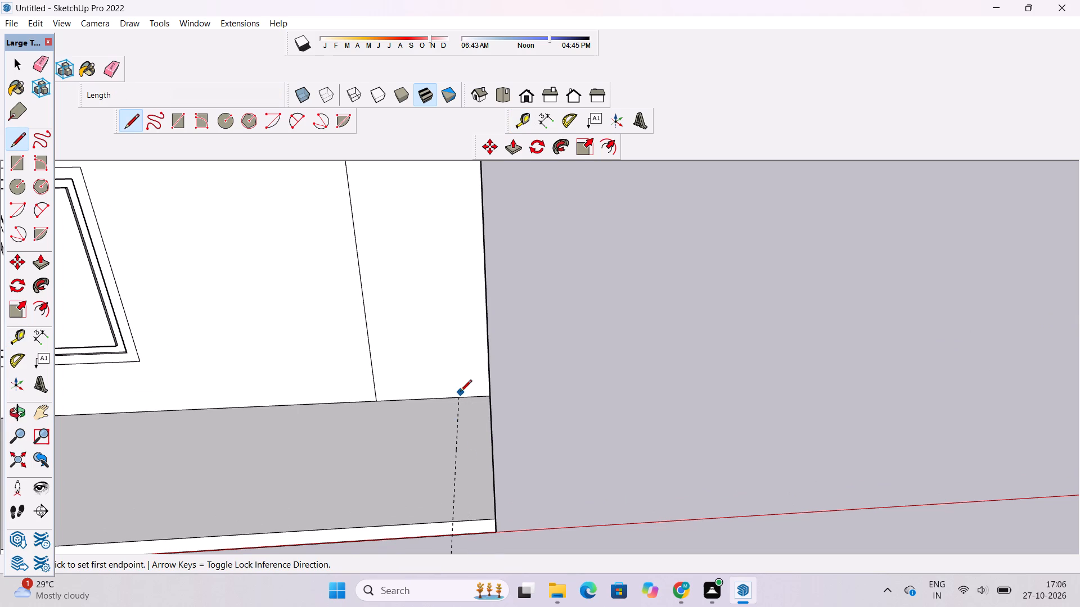
click(458, 398)
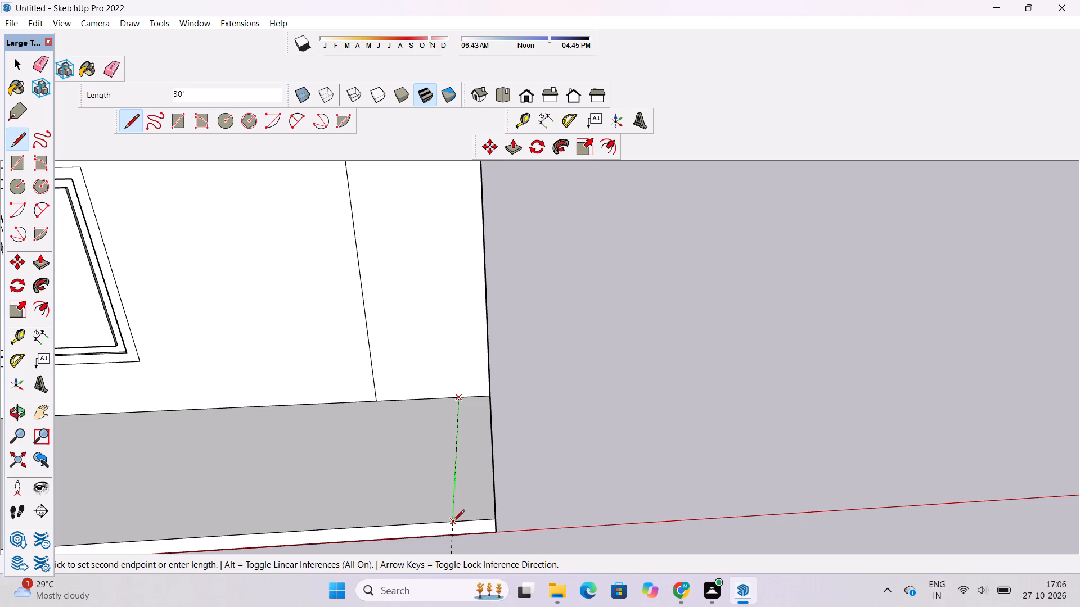
click(453, 522)
Pull the end strip of the ground slab up 50' to the underside of the middle slab as an end wall.
scroll(567, 490, down, 3)
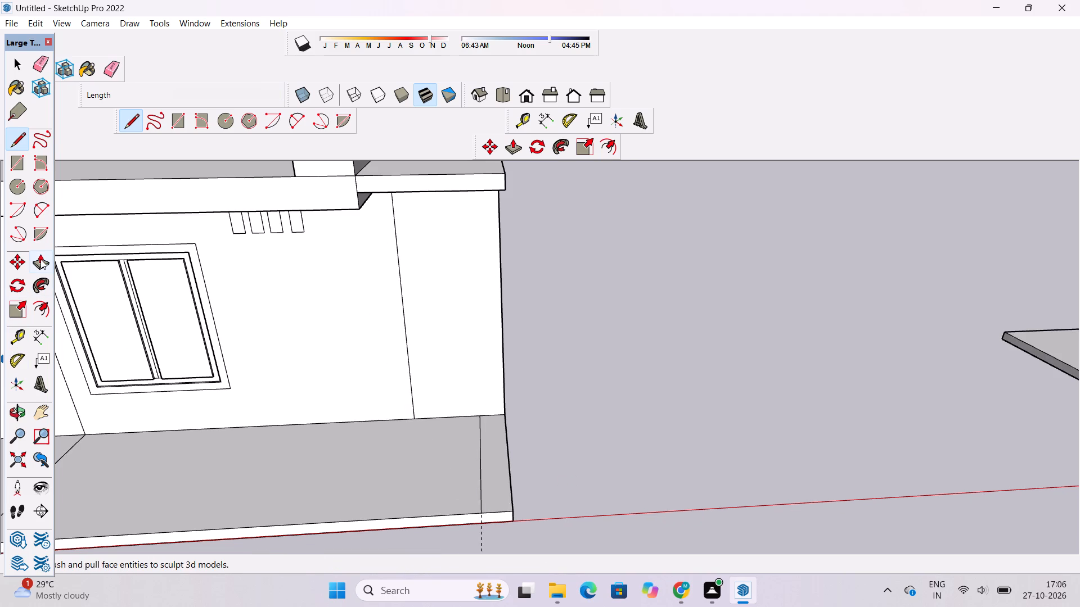
click(40, 259)
scroll(316, 446, down, 3)
scroll(434, 455, up, 3)
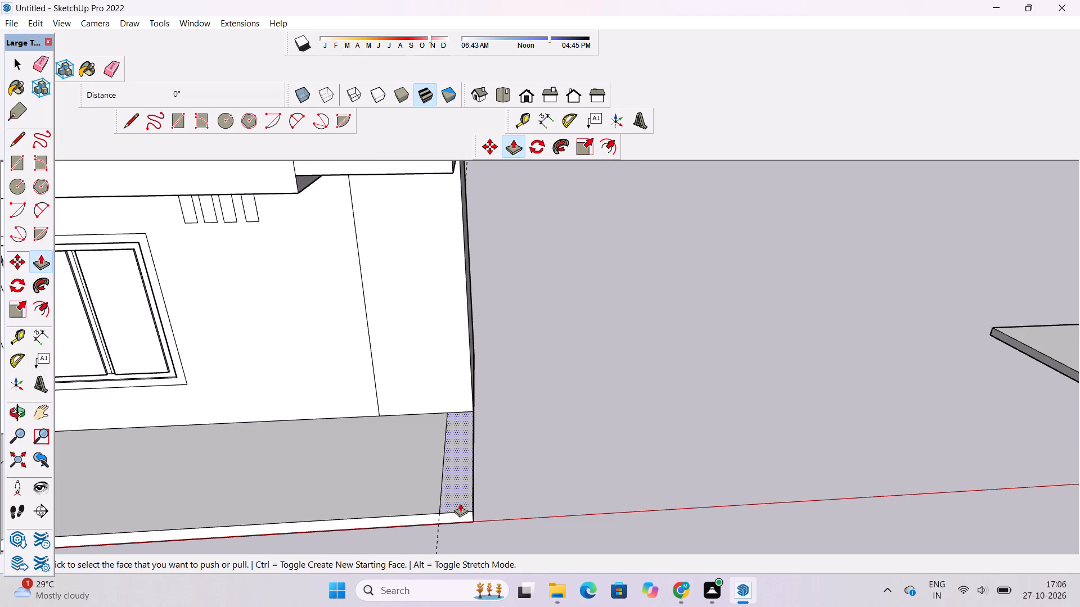
click(460, 503)
scroll(457, 487, down, 3)
scroll(451, 361, down, 3)
scroll(463, 353, up, 4)
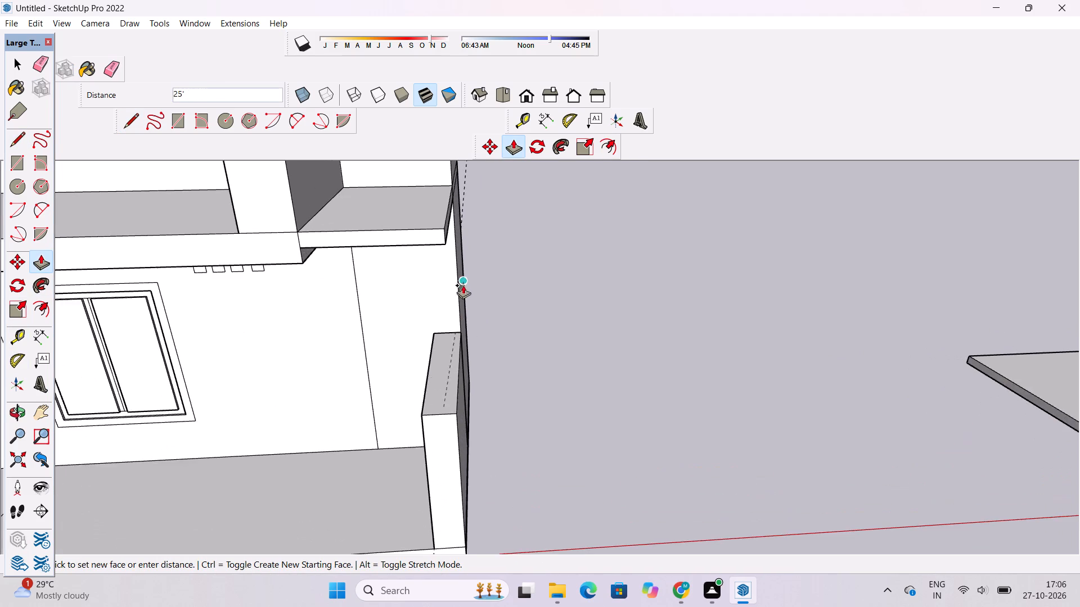
scroll(461, 280, up, 3)
click(435, 220)
scroll(460, 453, down, 2)
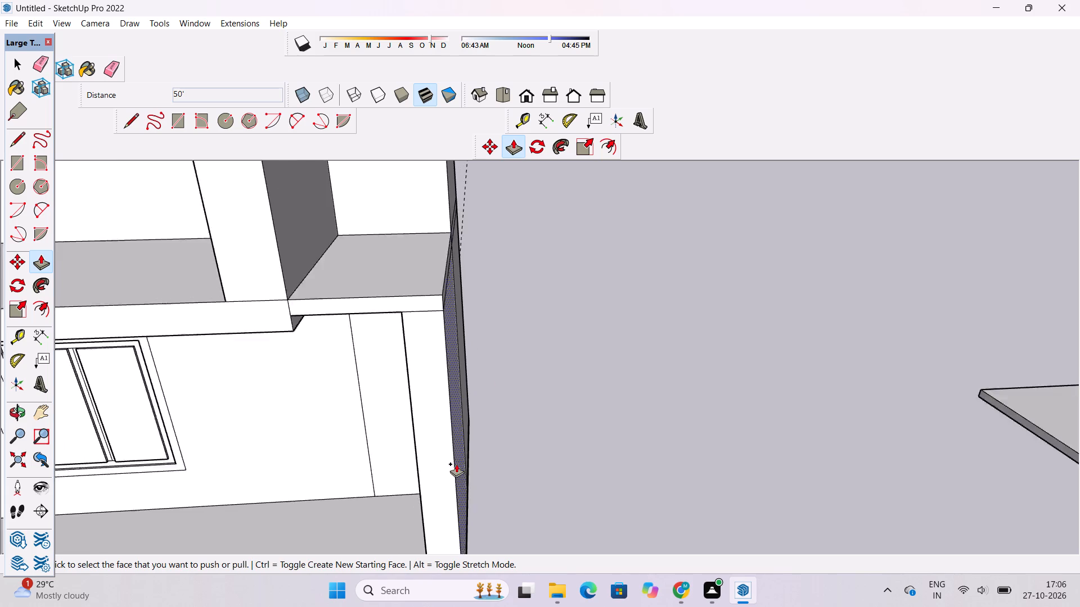
Push the inner face of the lower end wall 1.5' outward to thin the wall.
scroll(456, 464, down, 12)
scroll(507, 437, down, 1)
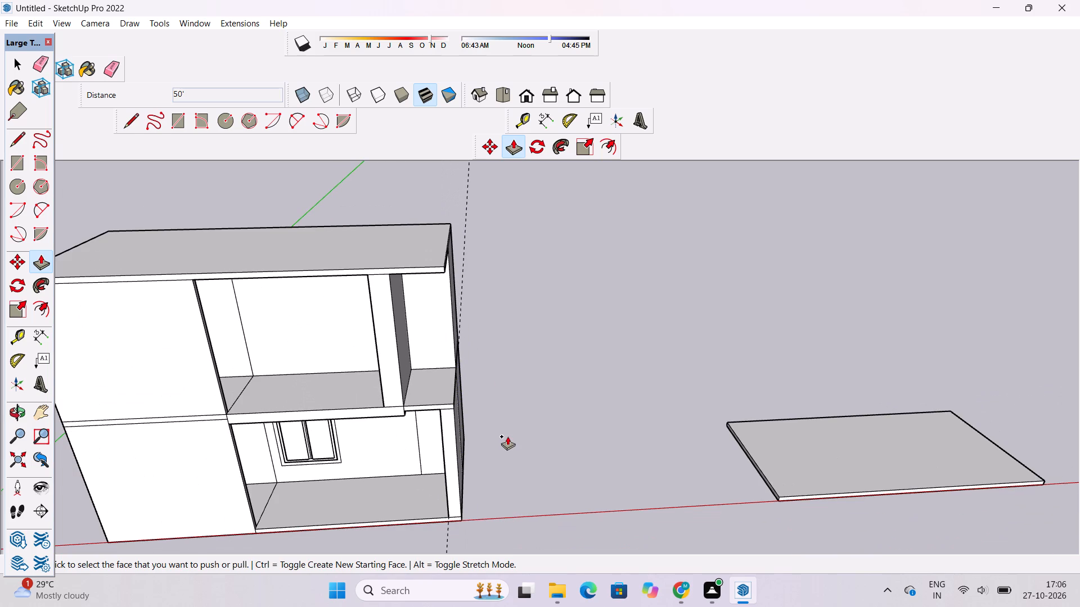
key(o)
drag(330, 500, 384, 369)
drag(479, 407, 463, 423)
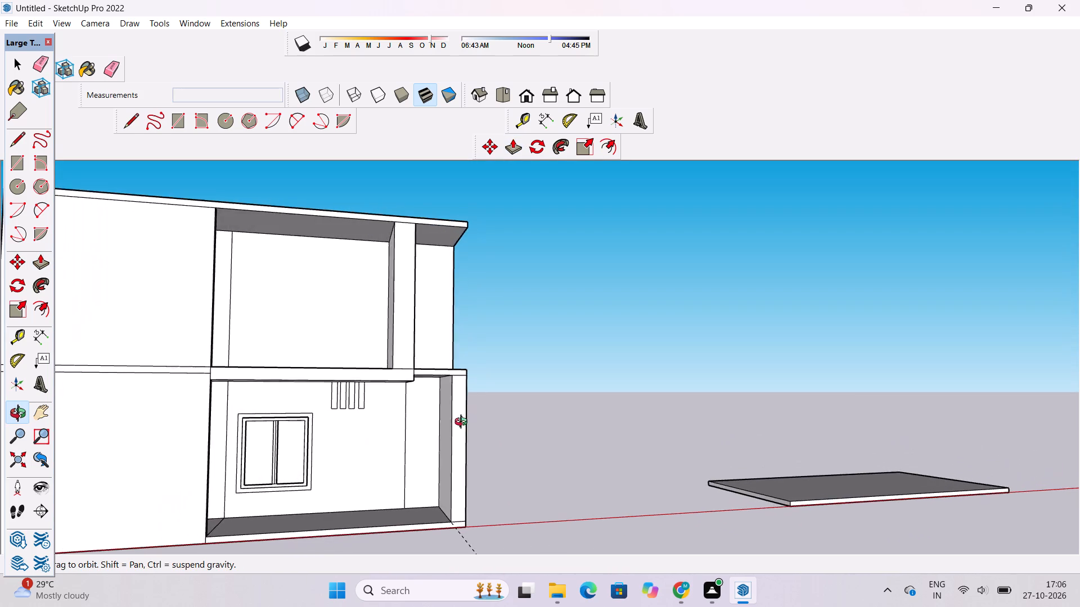
drag(463, 423, 435, 437)
scroll(407, 461, up, 3)
shift+drag(412, 462, 421, 446)
drag(447, 437, 442, 471)
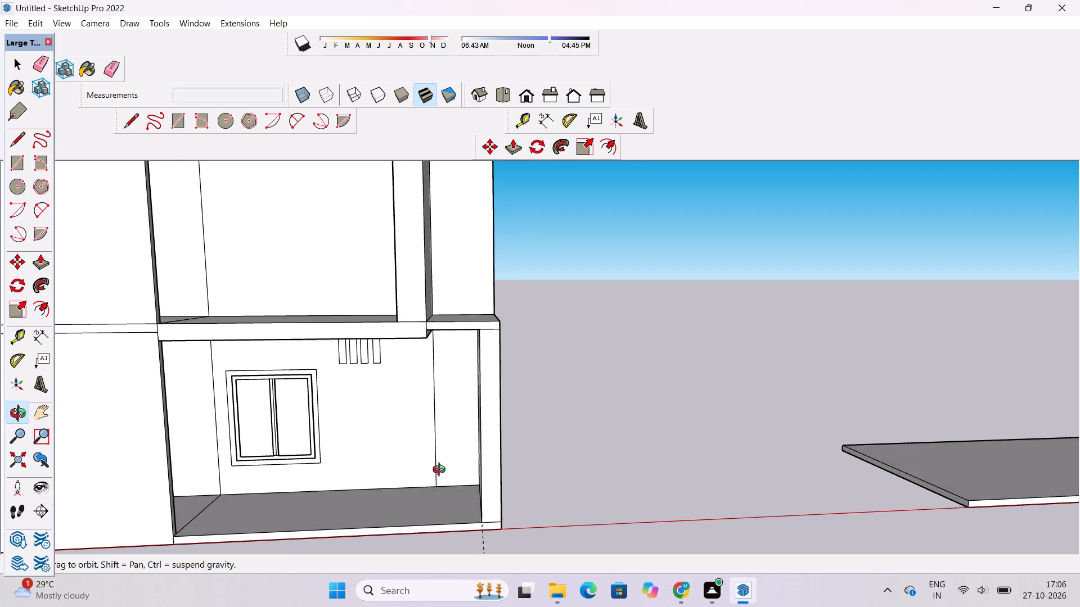
drag(442, 471, 446, 510)
scroll(470, 491, up, 3)
shift+drag(470, 486, 468, 458)
drag(468, 457, 542, 438)
scroll(535, 434, up, 2)
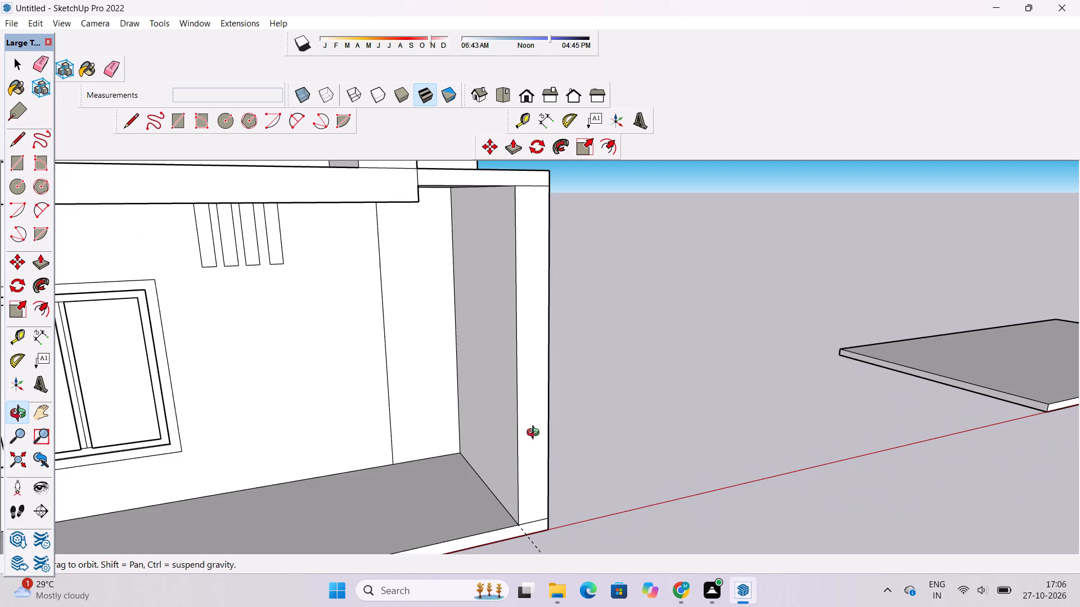
shift+drag(491, 456, 484, 474)
drag(480, 475, 496, 474)
shift+drag(496, 473, 478, 473)
click(478, 473)
key(p)
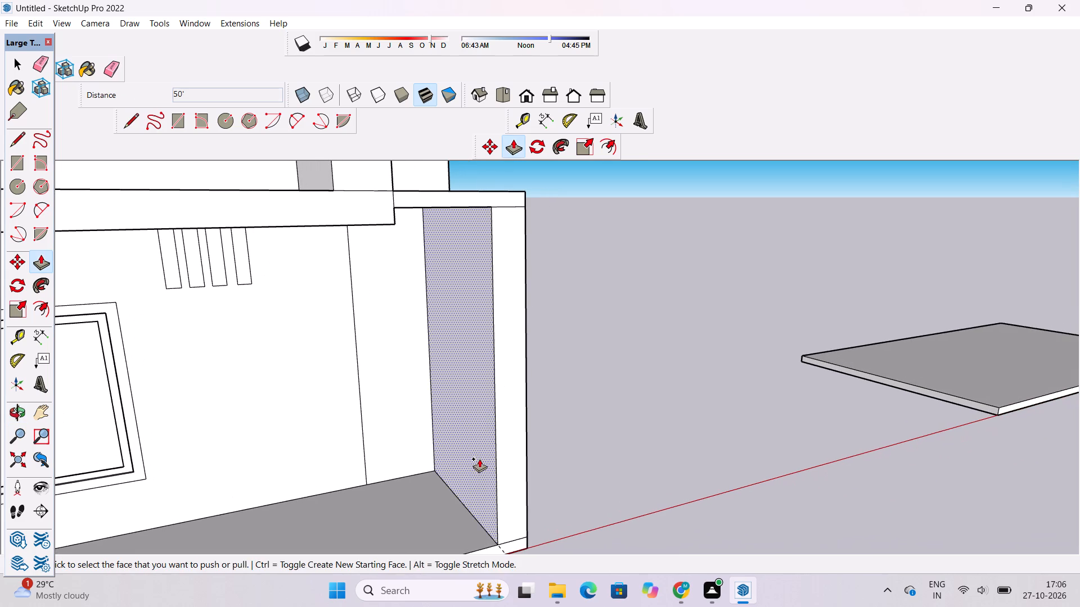
click(479, 459)
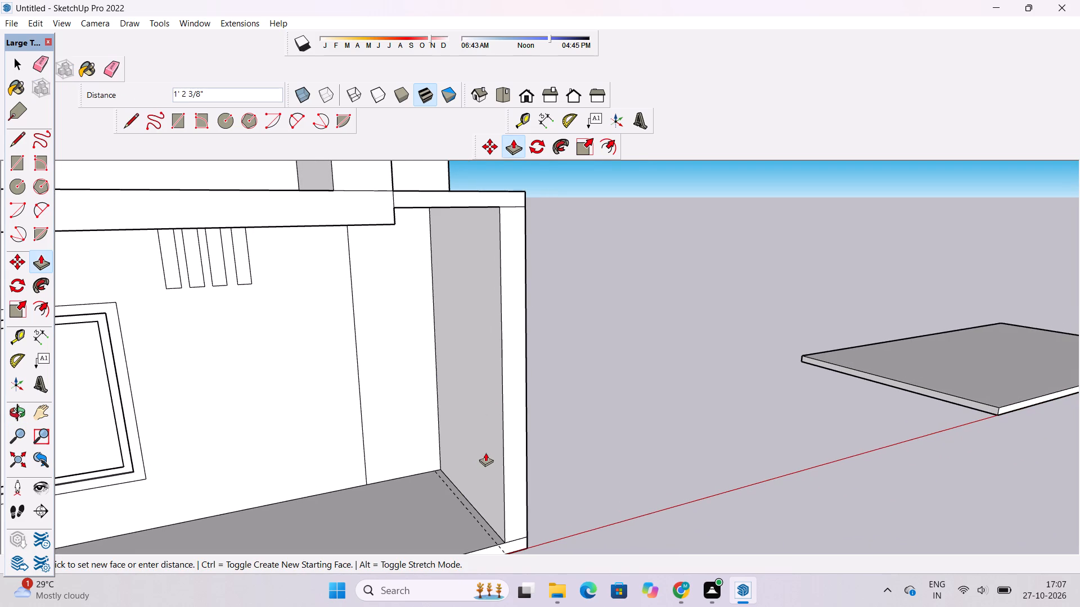
text(1.5')
key(Return)
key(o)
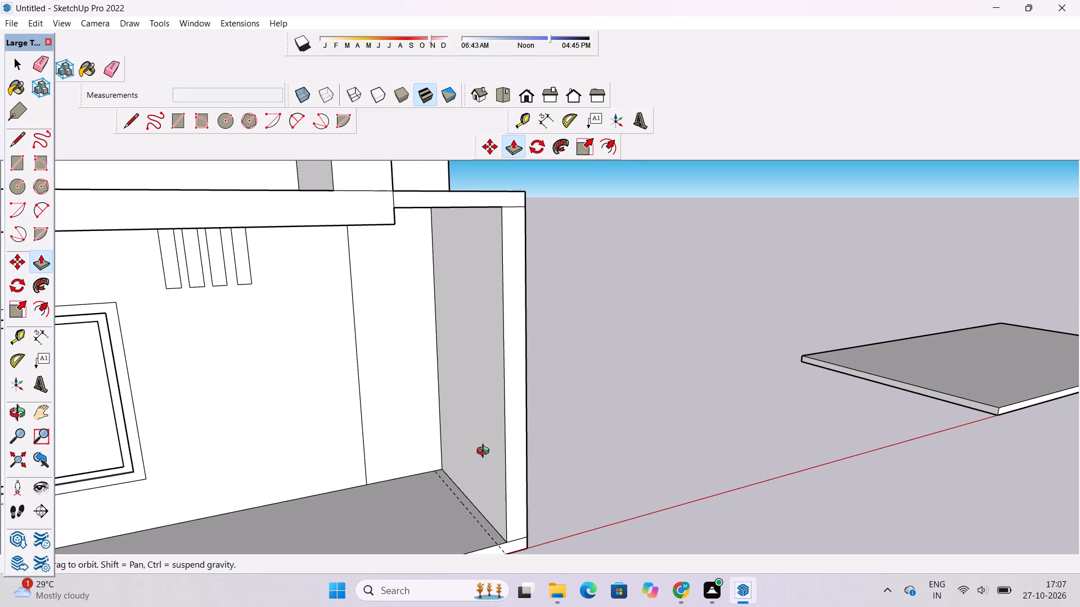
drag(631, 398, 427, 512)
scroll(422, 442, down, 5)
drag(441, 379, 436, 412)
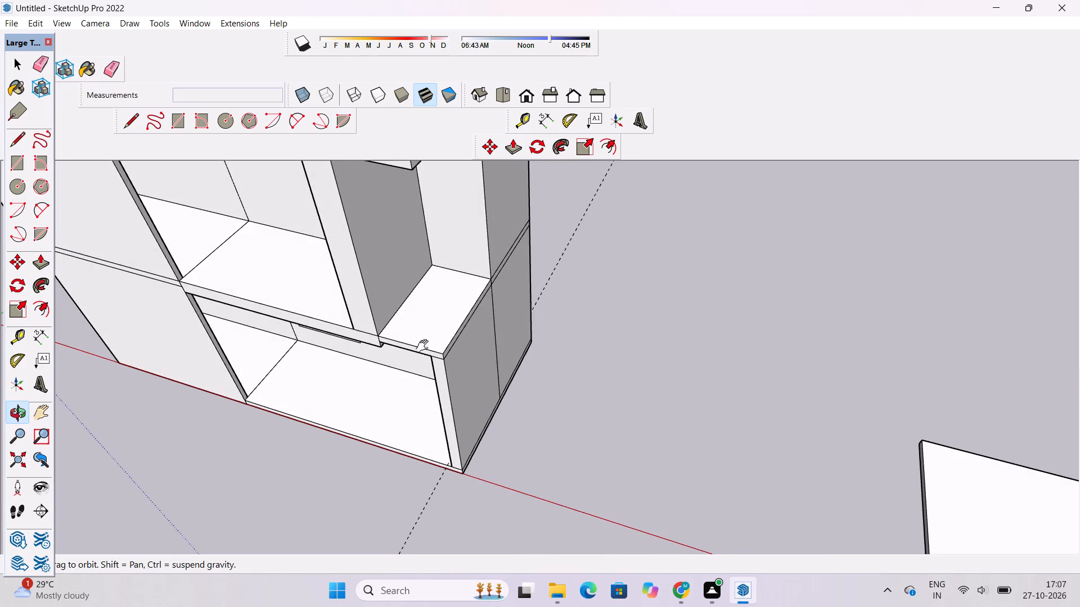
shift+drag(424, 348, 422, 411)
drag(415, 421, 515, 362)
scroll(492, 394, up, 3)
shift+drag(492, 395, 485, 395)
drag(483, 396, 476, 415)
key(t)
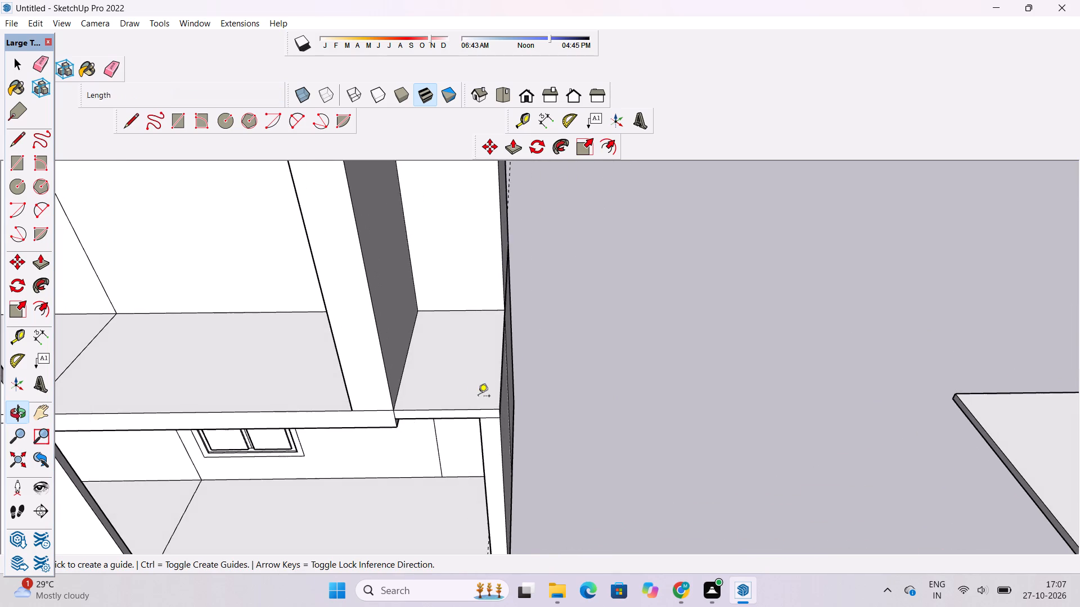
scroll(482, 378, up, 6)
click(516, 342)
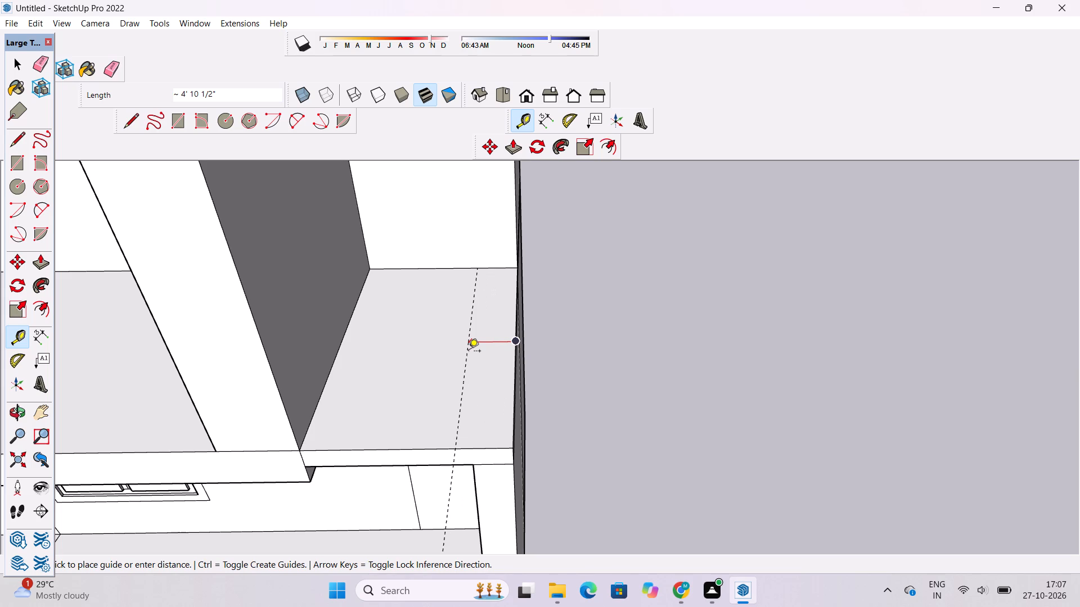
Draw a 2' line up the middle slab's front face from the top inner corner of the lower end wall.
key(l)
scroll(483, 481, up, 9)
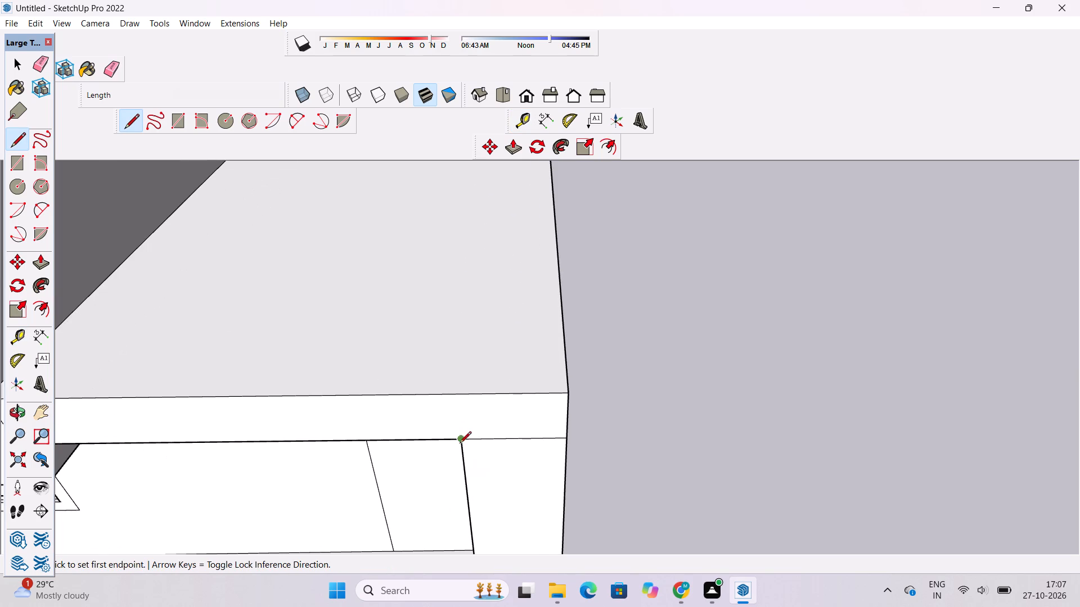
click(460, 442)
click(454, 395)
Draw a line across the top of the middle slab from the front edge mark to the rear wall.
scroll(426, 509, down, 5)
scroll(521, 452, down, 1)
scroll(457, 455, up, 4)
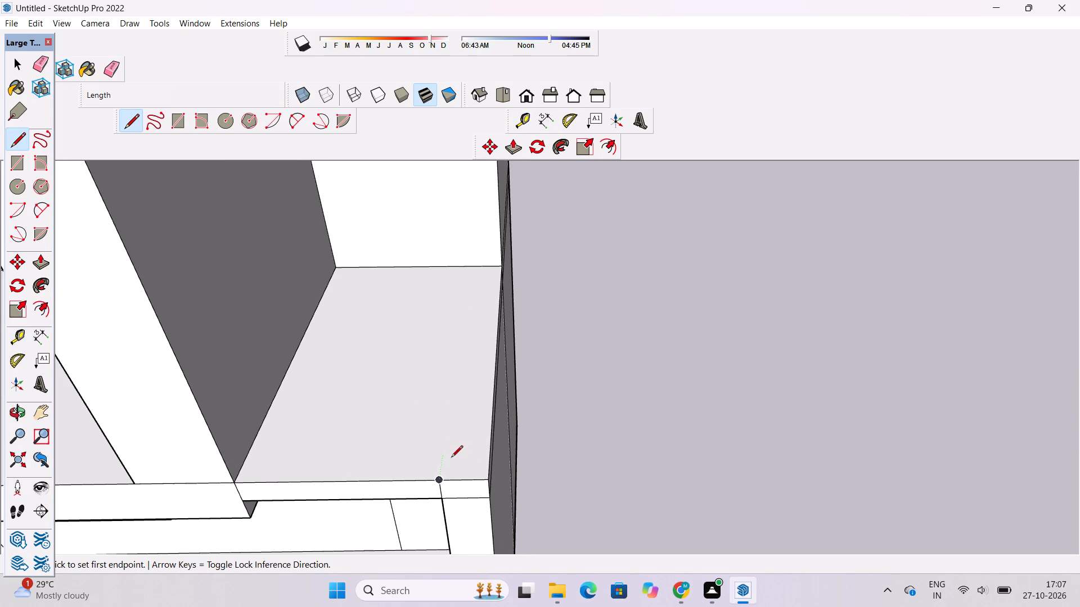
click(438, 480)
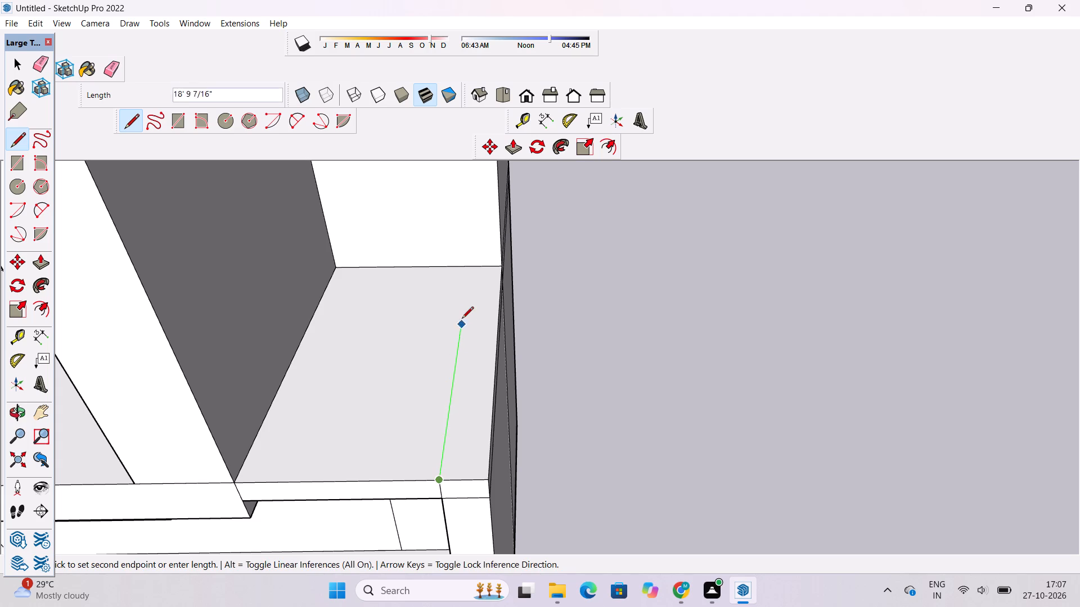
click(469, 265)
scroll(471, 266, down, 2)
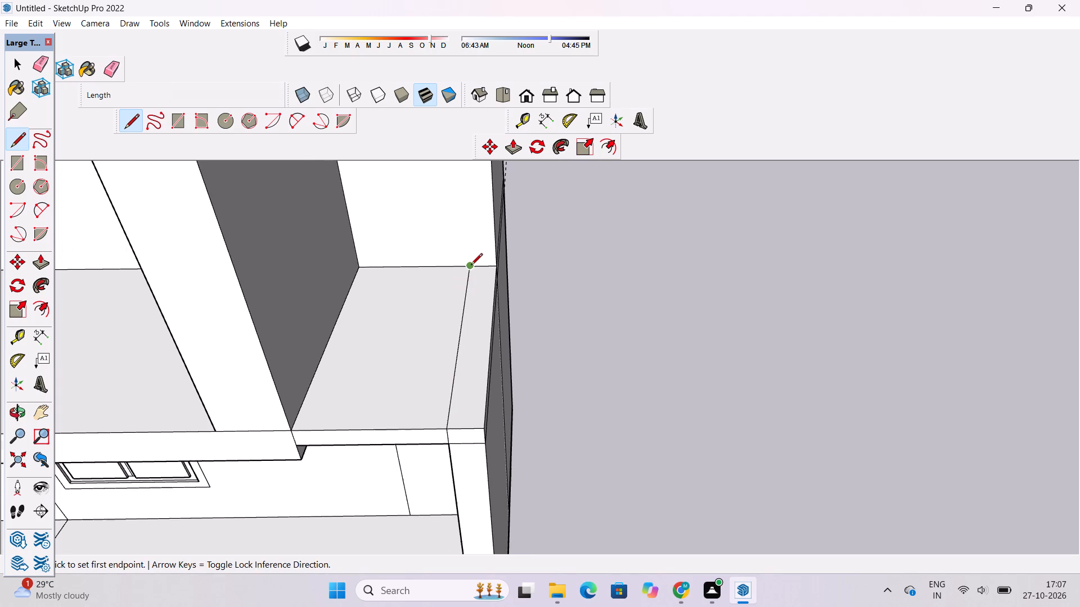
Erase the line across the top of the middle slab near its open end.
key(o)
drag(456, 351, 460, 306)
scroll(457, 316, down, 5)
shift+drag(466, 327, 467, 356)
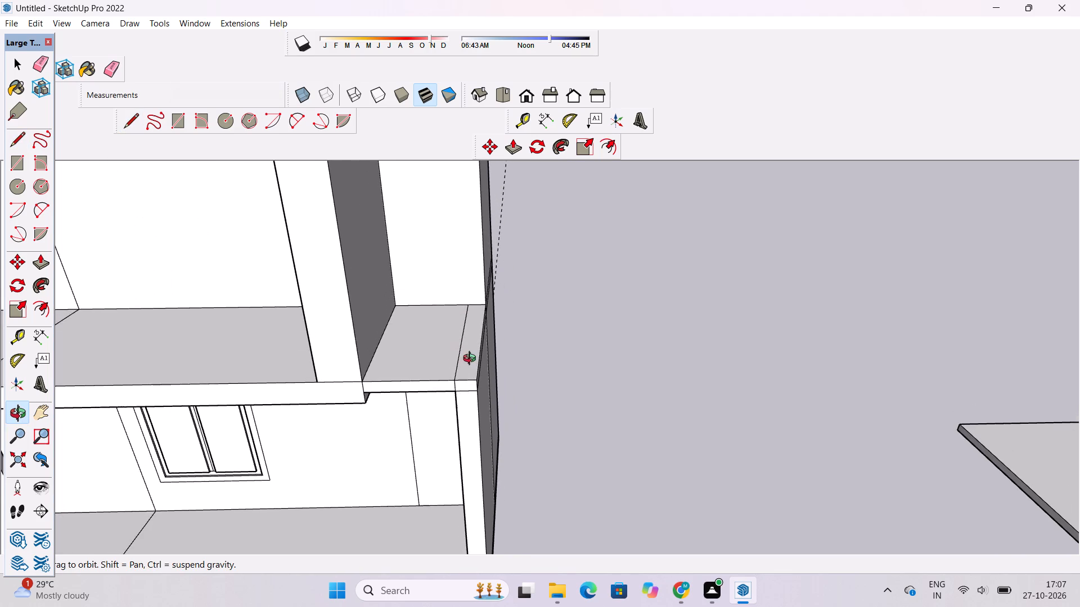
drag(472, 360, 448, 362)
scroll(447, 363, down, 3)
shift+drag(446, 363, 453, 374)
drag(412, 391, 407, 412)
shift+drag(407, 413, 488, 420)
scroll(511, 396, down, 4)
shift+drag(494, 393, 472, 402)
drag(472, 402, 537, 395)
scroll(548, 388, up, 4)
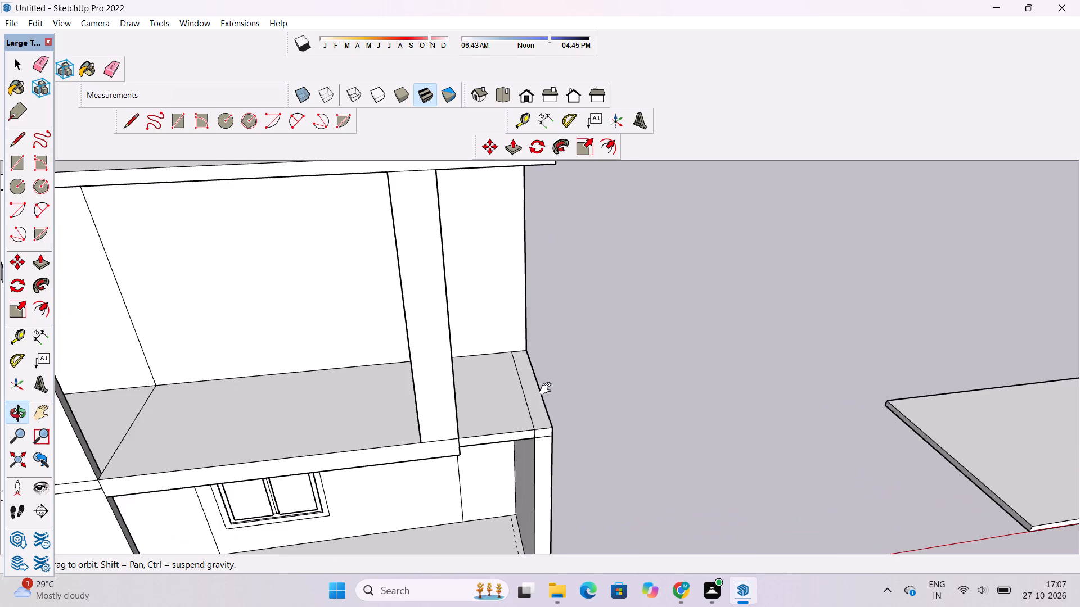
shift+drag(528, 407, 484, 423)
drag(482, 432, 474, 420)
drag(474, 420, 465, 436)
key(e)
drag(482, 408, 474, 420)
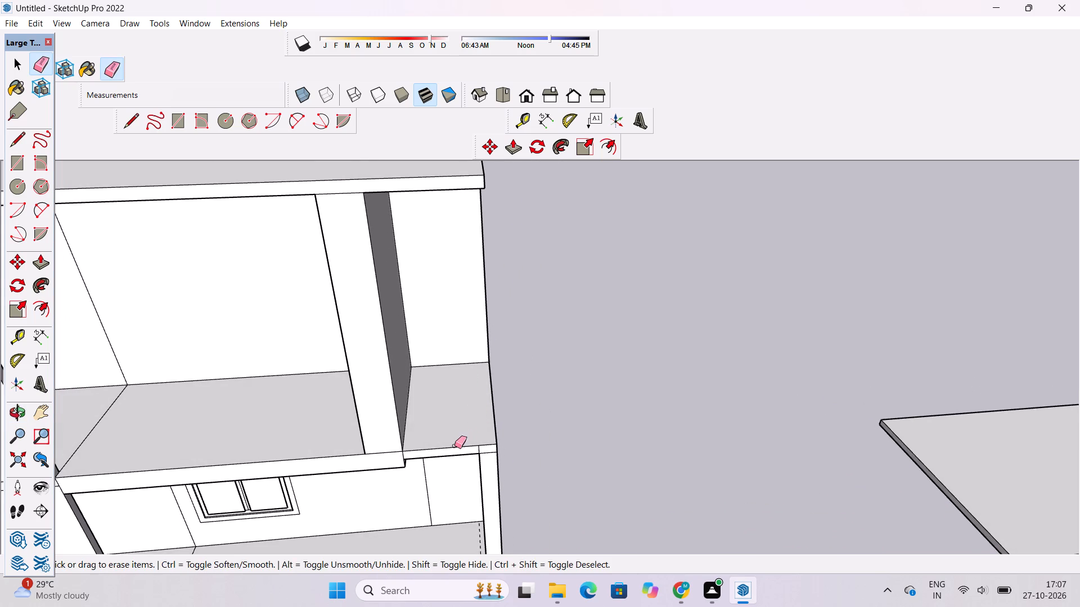
Pull the middle slab's top face between the upper middle pillar and the open end up 50' to the roof slab.
scroll(452, 450, down, 1)
key(o)
drag(546, 463, 430, 450)
drag(436, 404, 445, 432)
drag(459, 437, 427, 426)
scroll(425, 406, up, 1)
shift+drag(425, 410, 431, 449)
drag(432, 451, 434, 438)
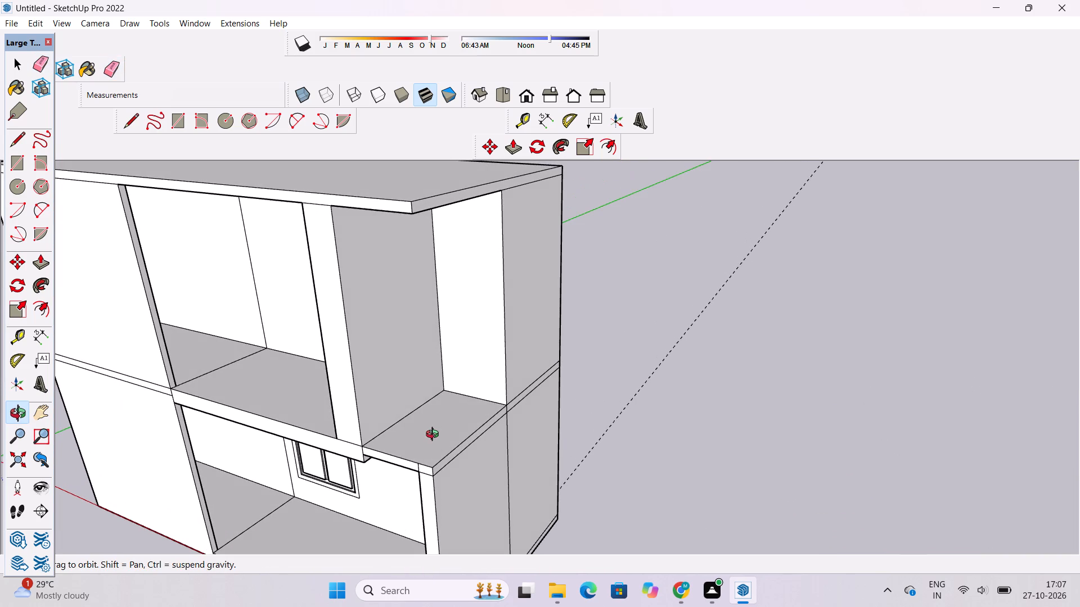
key(p)
click(434, 433)
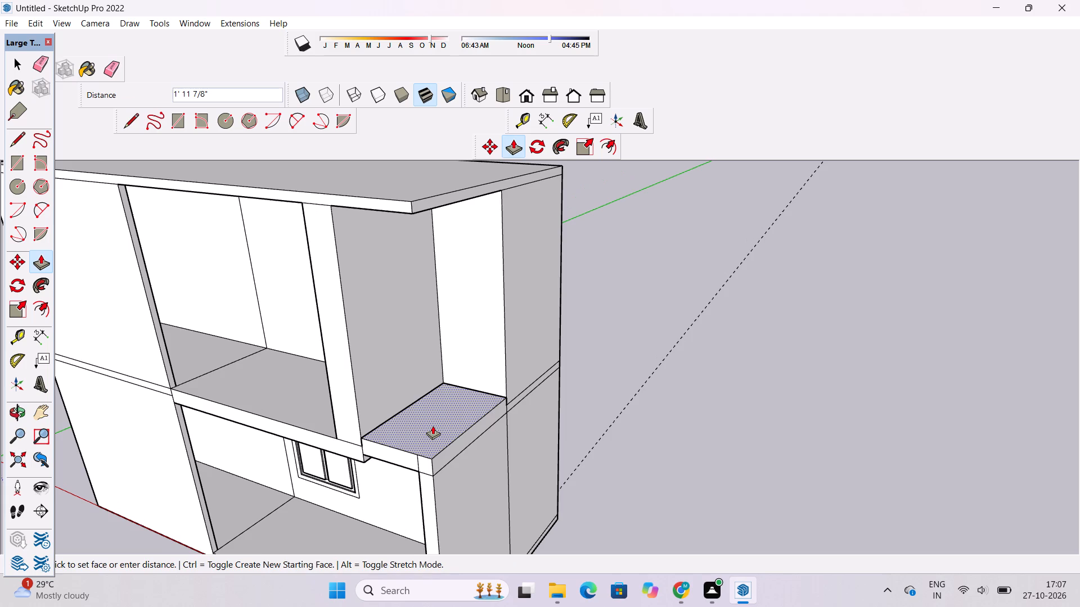
scroll(433, 424, down, 4)
scroll(447, 314, up, 5)
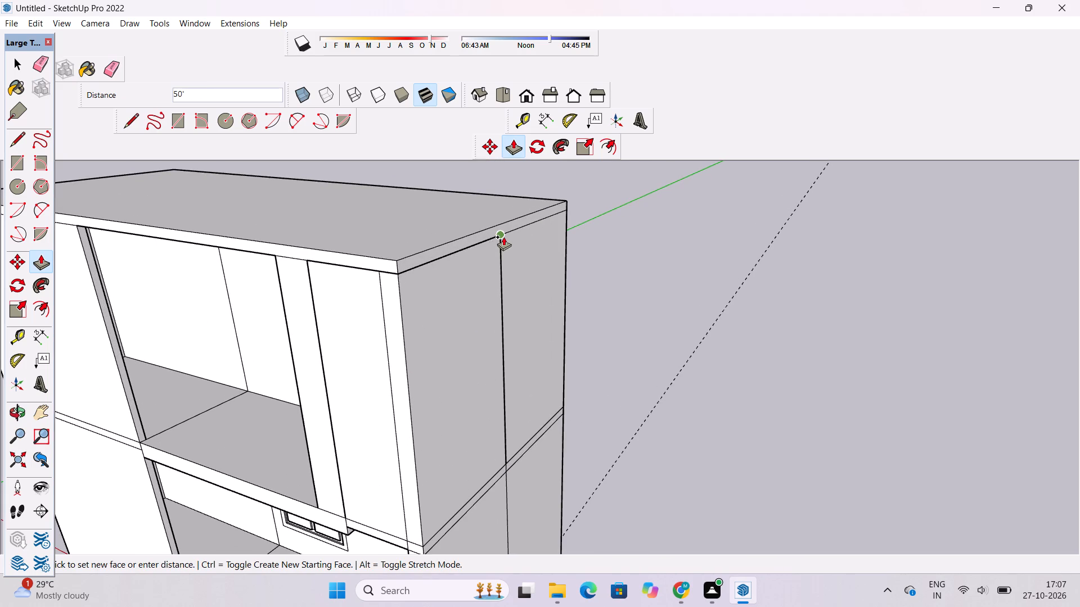
click(503, 237)
Erase the vertical seam on the front face of the filled upper end bay.
scroll(521, 243, down, 4)
key(o)
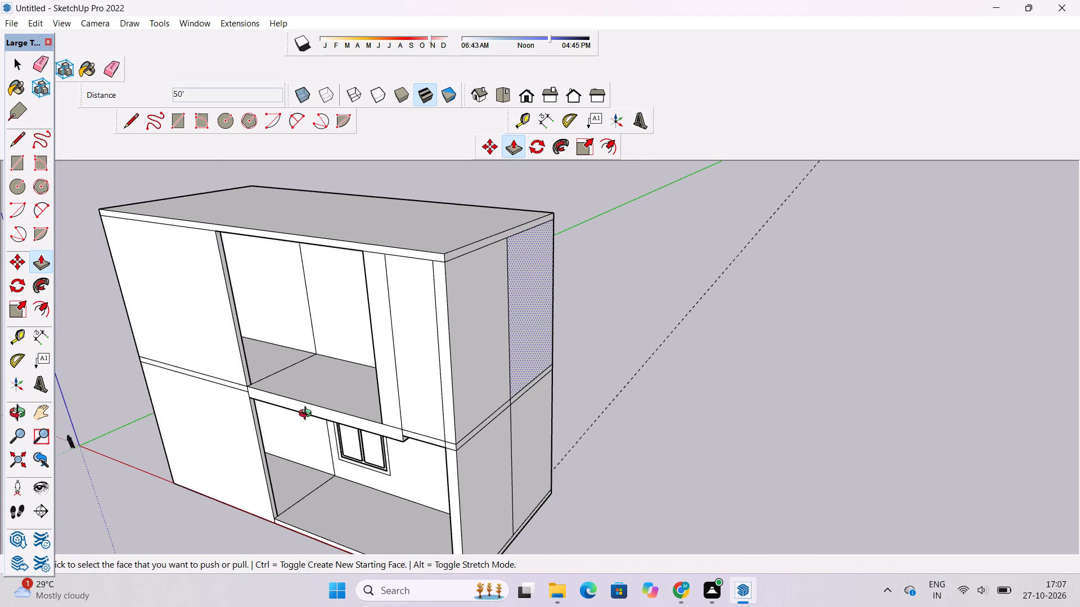
drag(308, 415, 408, 389)
shift+drag(420, 375, 379, 351)
drag(379, 351, 402, 350)
shift+drag(452, 345, 431, 342)
click(431, 342)
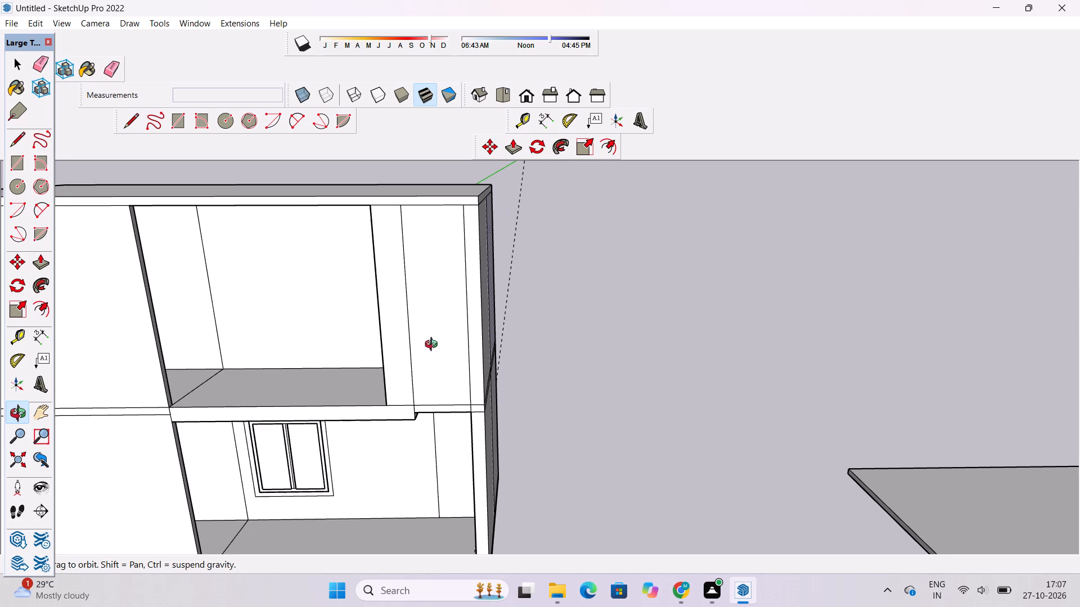
key(e)
scroll(440, 326, up, 2)
drag(475, 266, 469, 280)
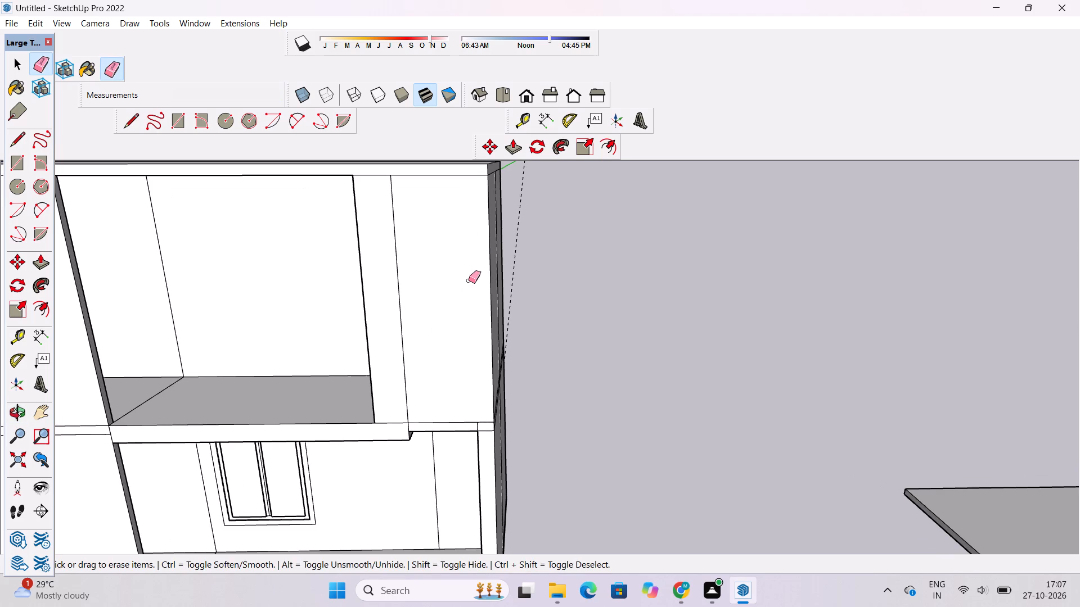
Erase the vertical seams and the middle slab's edge lines on the building's end face.
key(o)
drag(577, 288, 412, 321)
shift+drag(452, 334, 425, 380)
drag(425, 380, 420, 366)
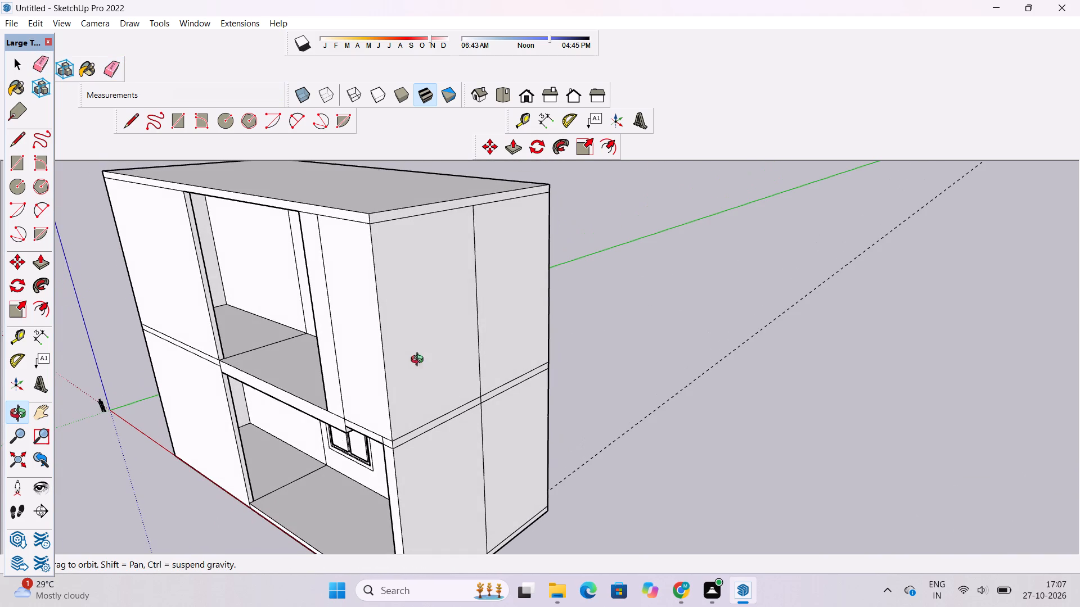
key(e)
drag(485, 303, 465, 331)
drag(486, 386, 479, 397)
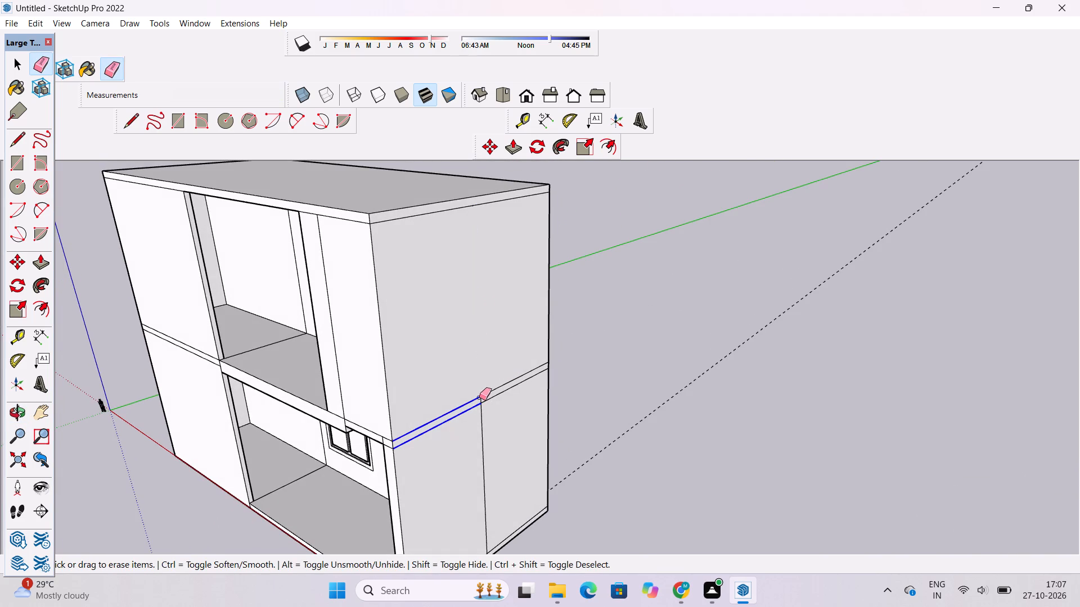
drag(479, 397, 479, 432)
scroll(482, 352, down, 5)
key(o)
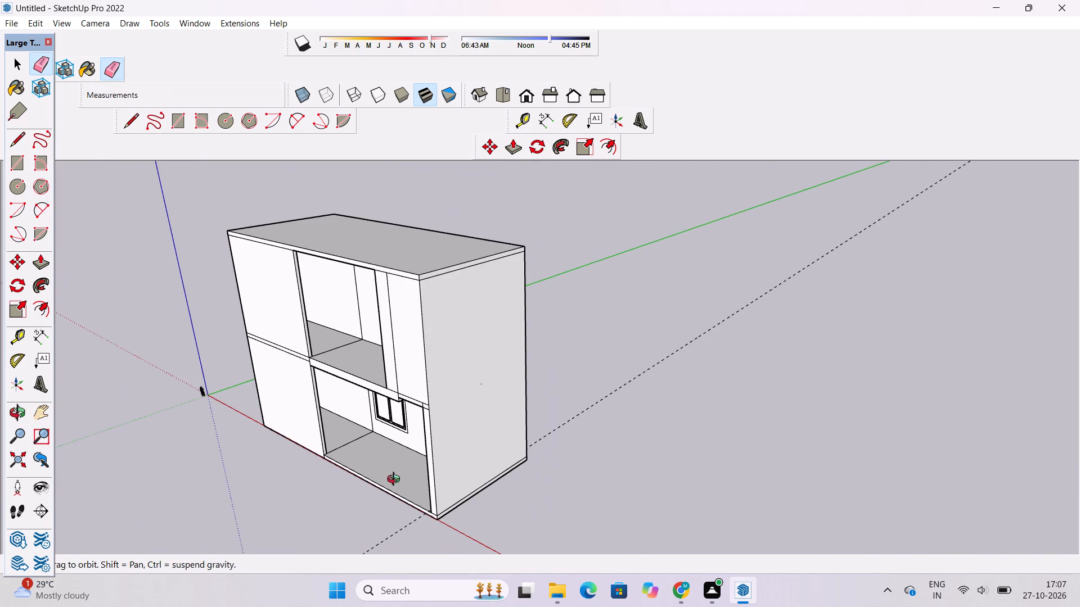
Erase the middle slab's leftover edge lines and the short vertical seam on the front face of the end bay.
drag(396, 481, 539, 416)
drag(577, 397, 586, 261)
scroll(464, 430, up, 4)
drag(427, 454, 488, 521)
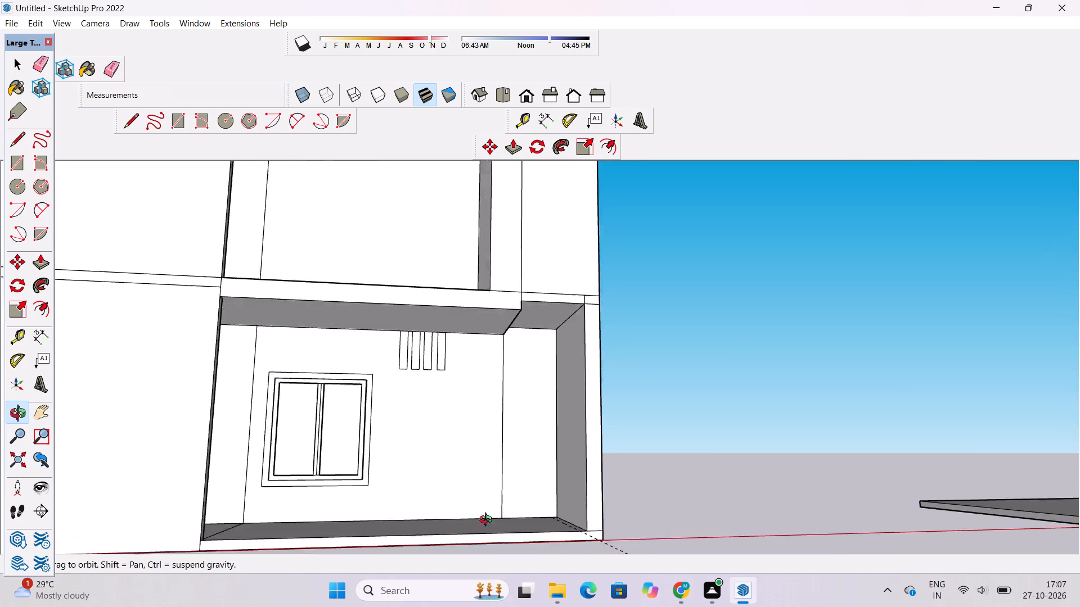
drag(488, 521, 452, 559)
scroll(544, 450, up, 3)
shift+drag(595, 404, 511, 441)
drag(671, 408, 493, 450)
scroll(466, 413, up, 4)
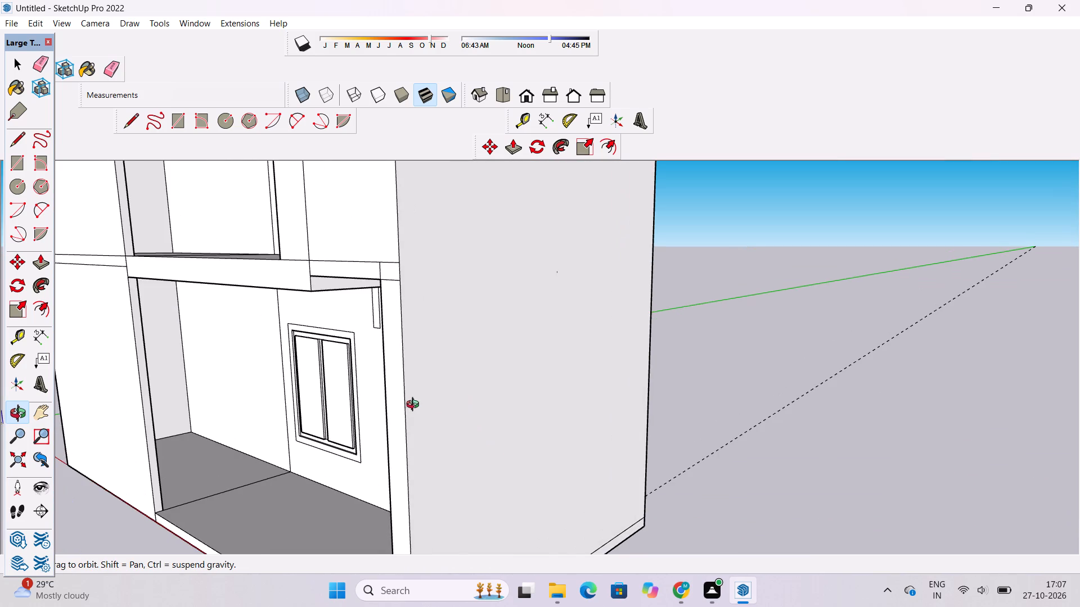
scroll(409, 409, down, 5)
drag(300, 440, 487, 436)
drag(549, 414, 490, 415)
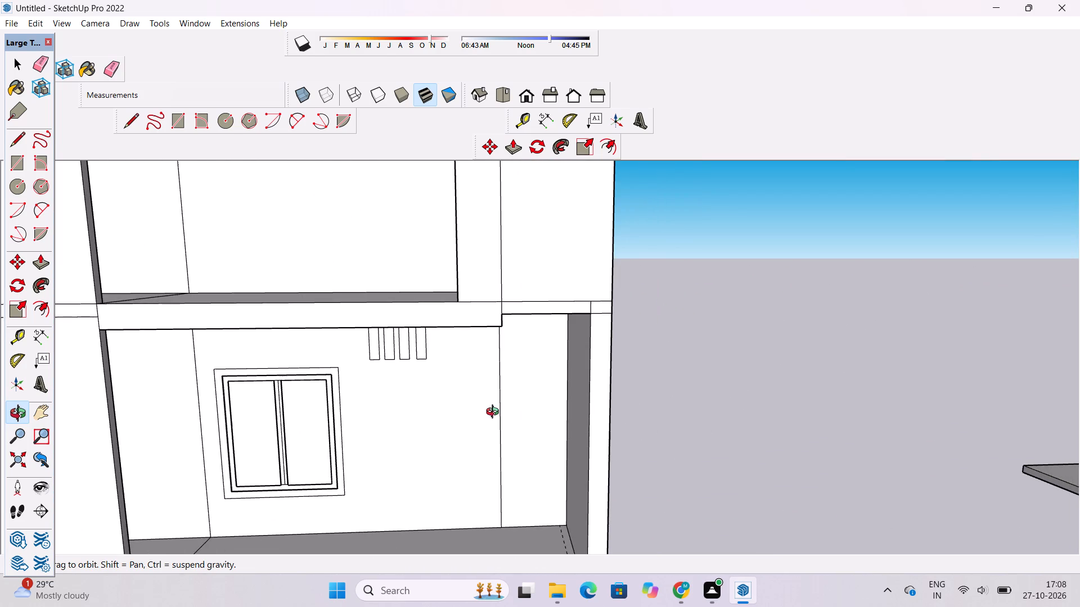
scroll(496, 422, down, 3)
shift+drag(542, 404, 451, 429)
scroll(467, 405, up, 4)
shift+drag(451, 372, 457, 388)
drag(457, 390, 475, 393)
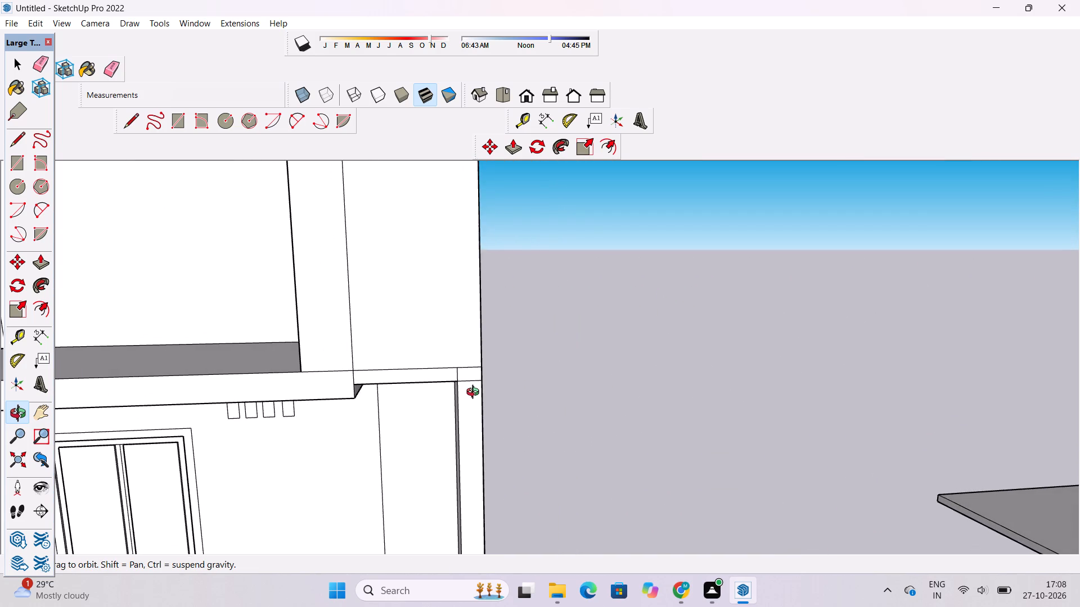
key(e)
scroll(457, 371, up, 5)
drag(467, 351, 457, 366)
drag(469, 377, 475, 389)
Erase the dashed guide line running through the ground floor's outer corner at the end bay.
scroll(494, 370, down, 3)
key(o)
drag(508, 403, 473, 317)
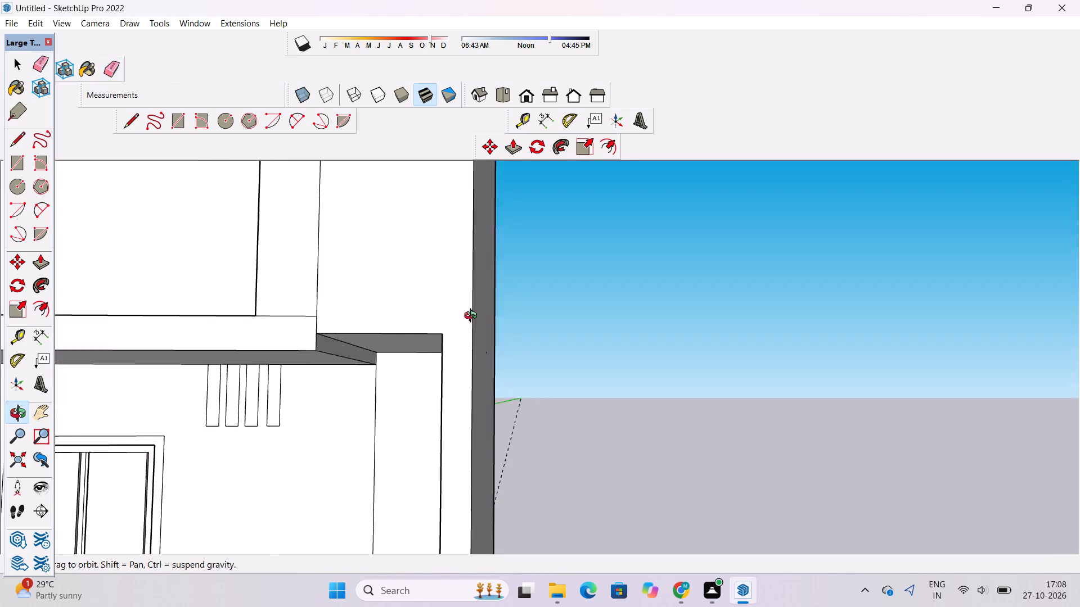
drag(473, 317, 475, 248)
drag(219, 375, 323, 425)
drag(324, 429, 285, 493)
drag(316, 459, 328, 421)
drag(355, 417, 346, 429)
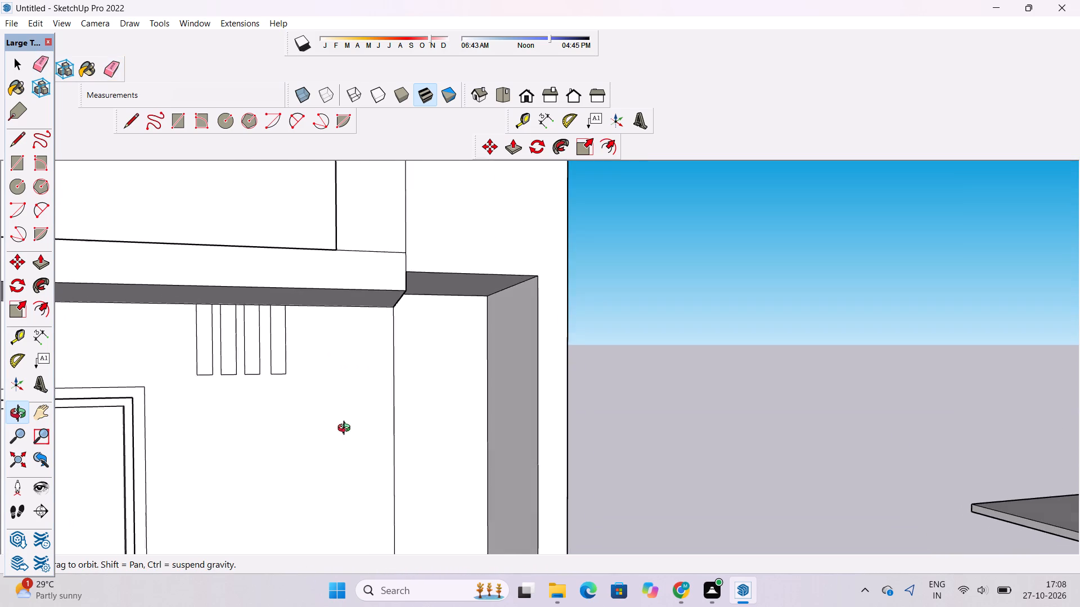
drag(346, 429, 334, 463)
scroll(349, 445, down, 5)
scroll(396, 406, down, 2)
shift+drag(348, 463, 390, 398)
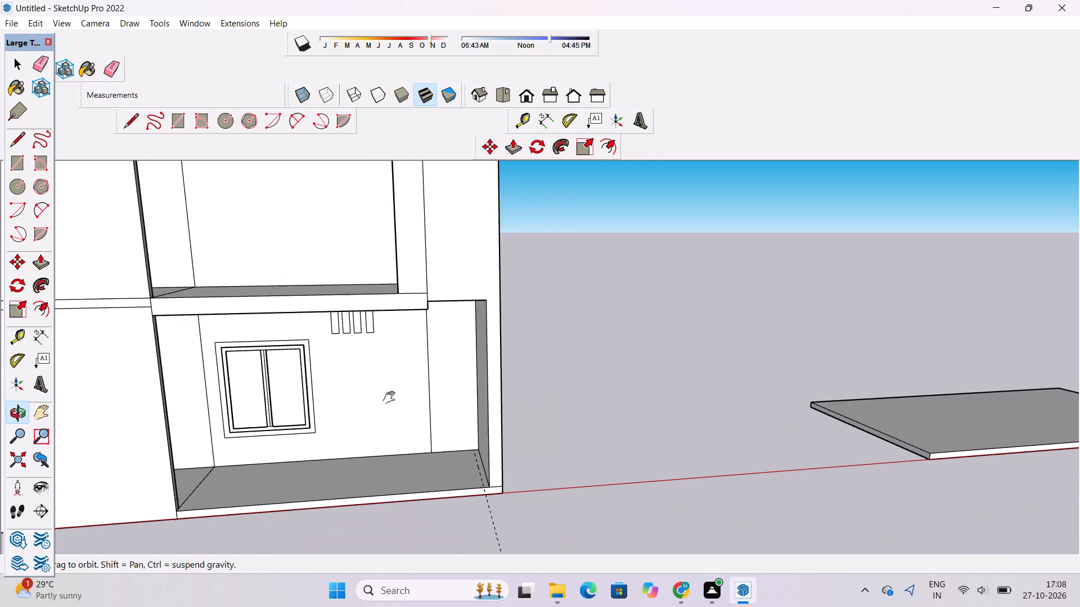
drag(394, 428, 410, 393)
drag(452, 468, 451, 509)
key(e)
drag(530, 524, 492, 545)
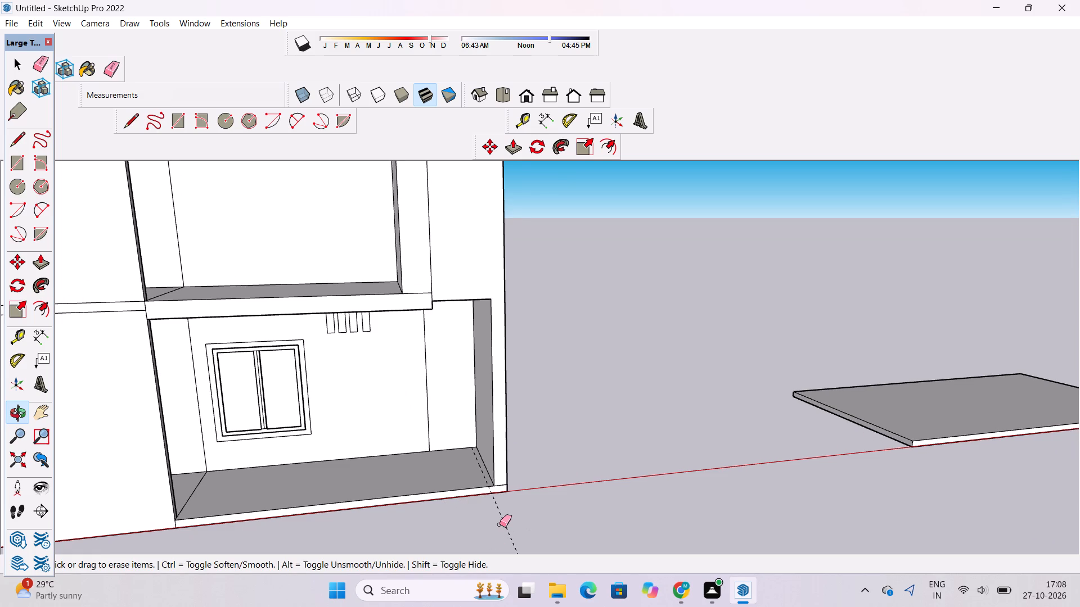
click(499, 523)
drag(505, 510, 501, 530)
Examine the building's front, roof and lower end bay from several angles for remaining seams.
scroll(478, 502, down, 2)
key(o)
drag(488, 487, 457, 487)
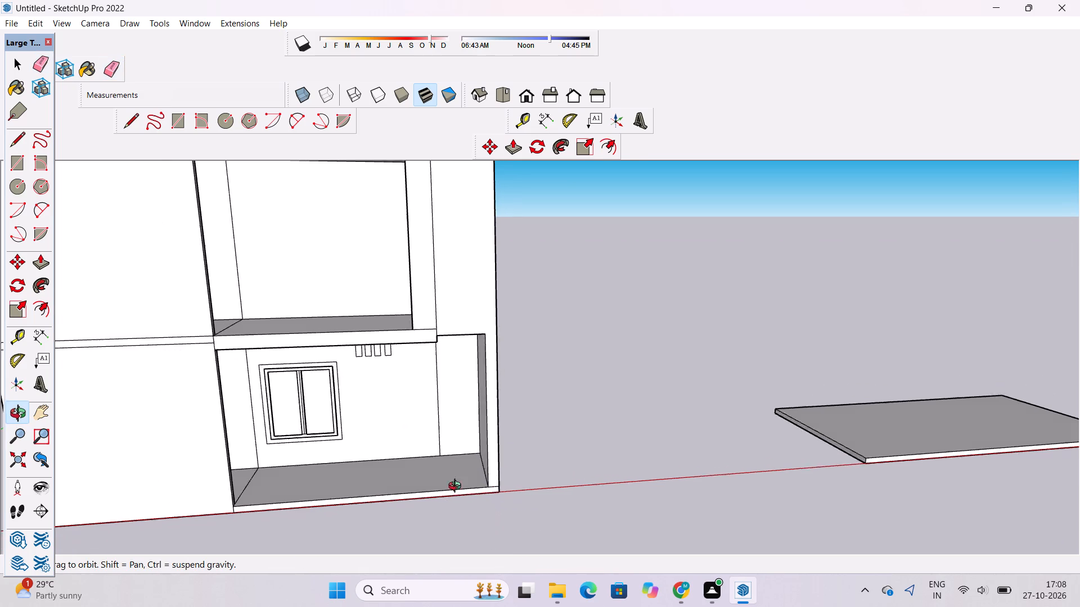
drag(457, 487, 431, 457)
scroll(416, 414, up, 2)
shift+drag(417, 406, 448, 501)
scroll(510, 414, up, 1)
scroll(510, 414, down, 3)
shift+drag(510, 415, 487, 419)
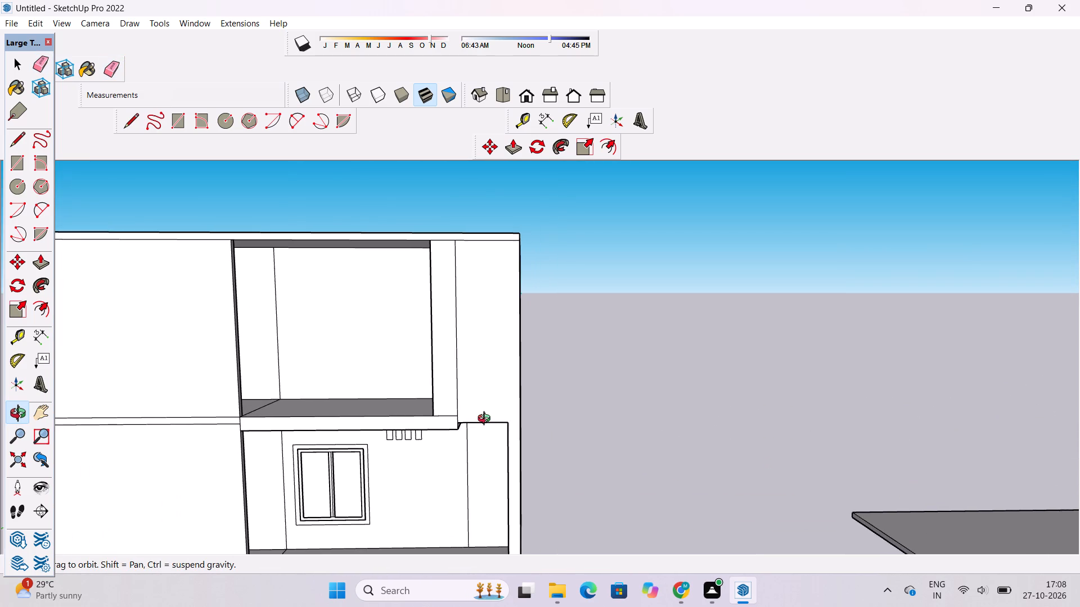
drag(487, 420, 497, 442)
scroll(490, 420, down, 1)
shift+drag(490, 416, 497, 436)
scroll(436, 392, down, 3)
shift+drag(440, 392, 451, 401)
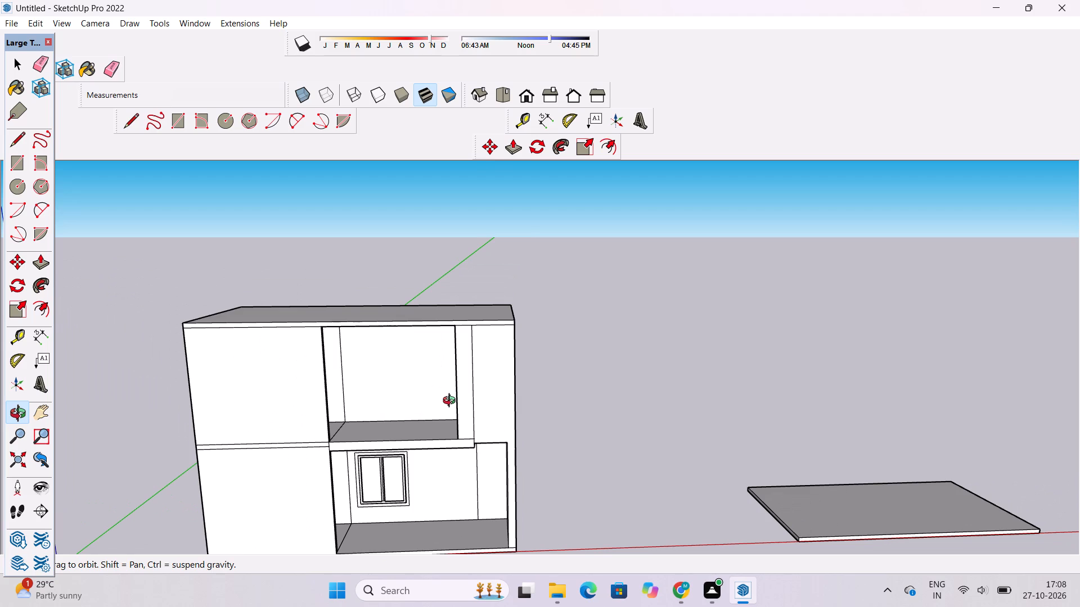
shift+drag(427, 407, 438, 405)
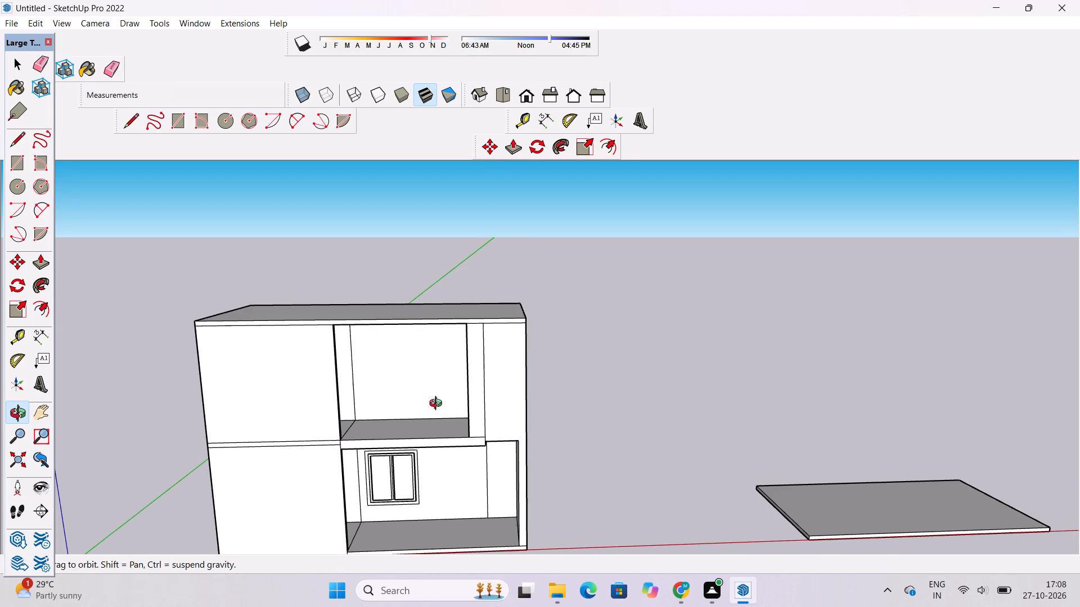
shift+drag(438, 405, 445, 425)
shift+drag(310, 352, 336, 362)
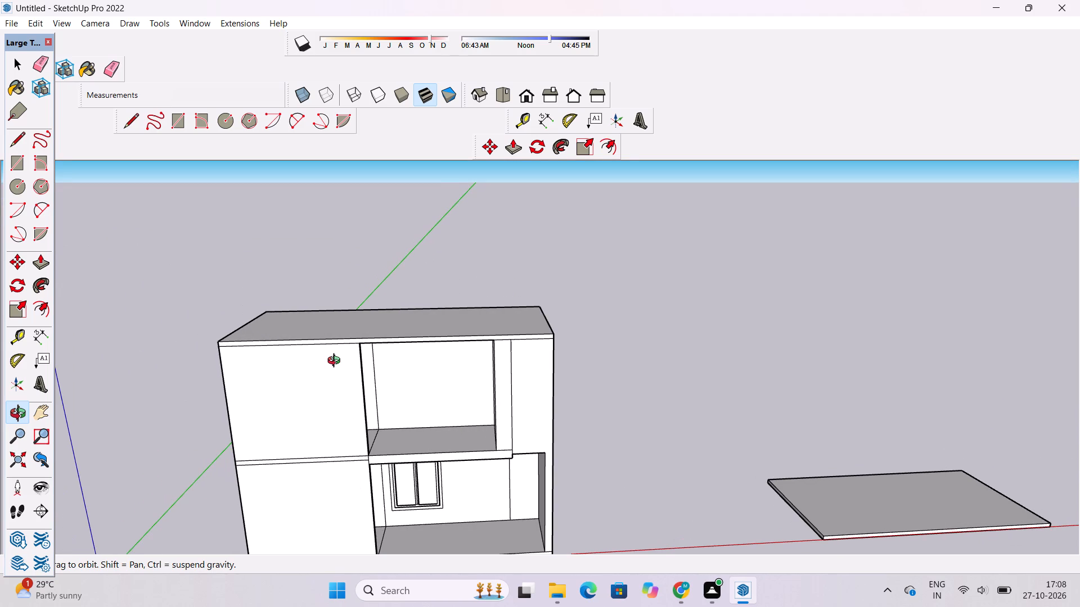
scroll(336, 362, down, 2)
shift+drag(341, 363, 341, 380)
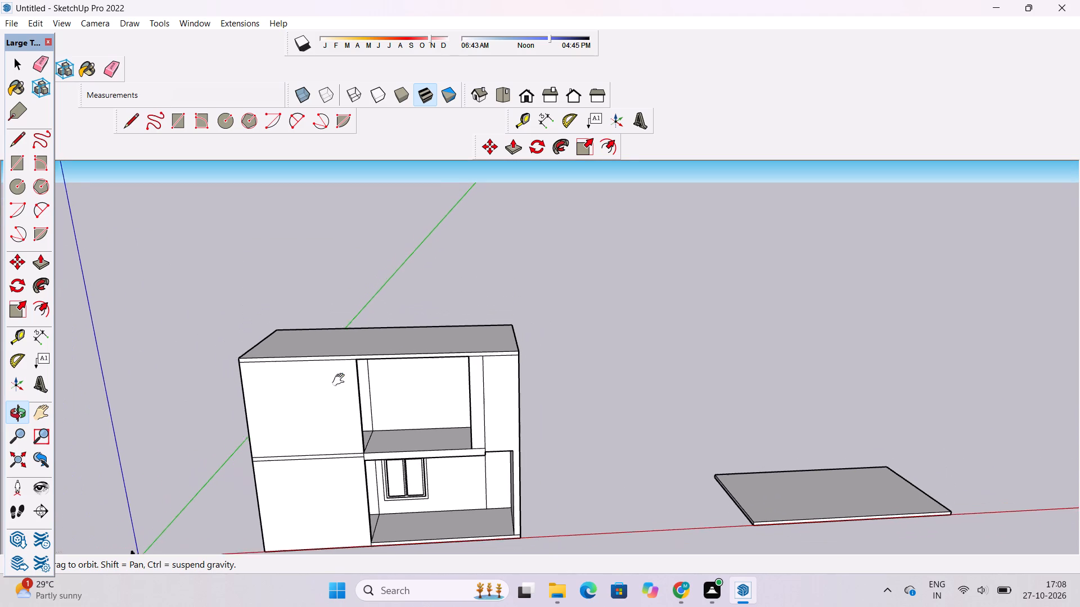
shift+drag(341, 380, 341, 390)
drag(352, 404, 355, 301)
shift+drag(410, 429, 425, 404)
drag(427, 404, 431, 466)
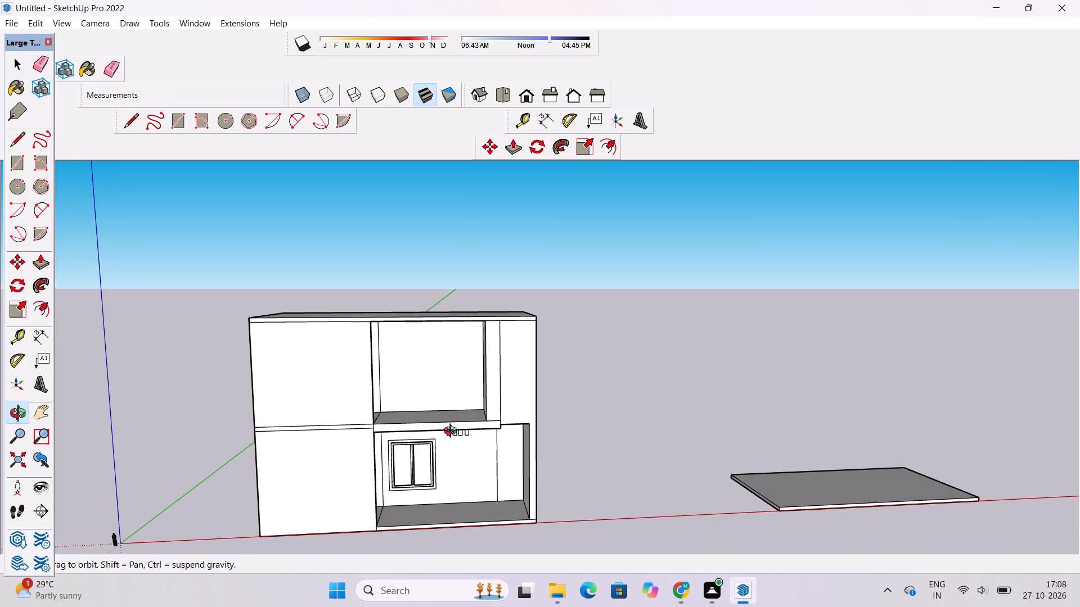
Erase the short line where the front of the upper middle pillar meets the middle slab.
scroll(453, 432, up, 1)
shift+drag(453, 432, 461, 442)
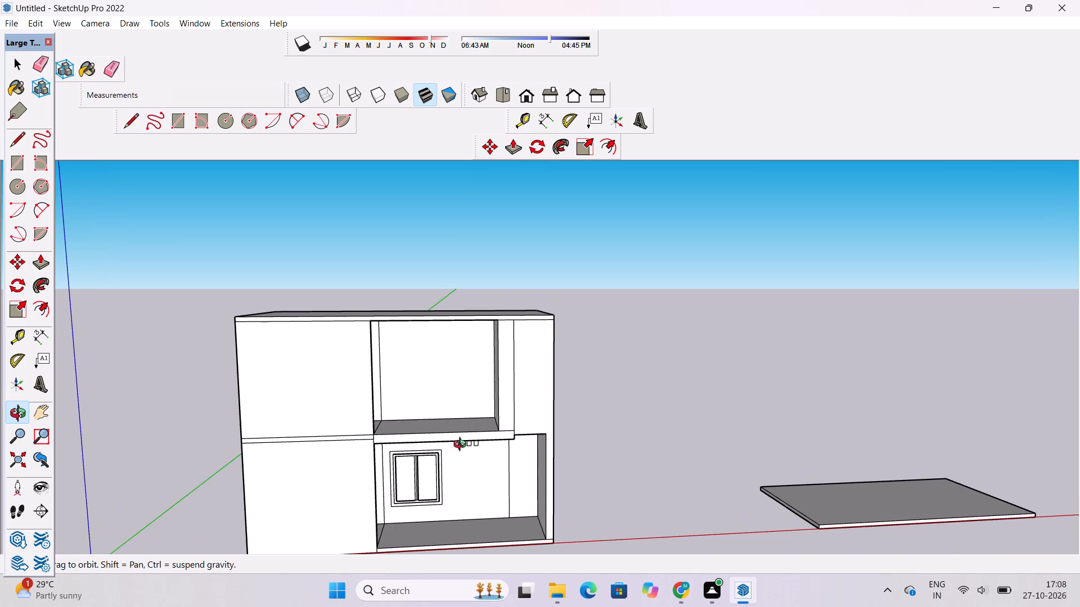
scroll(481, 427, up, 4)
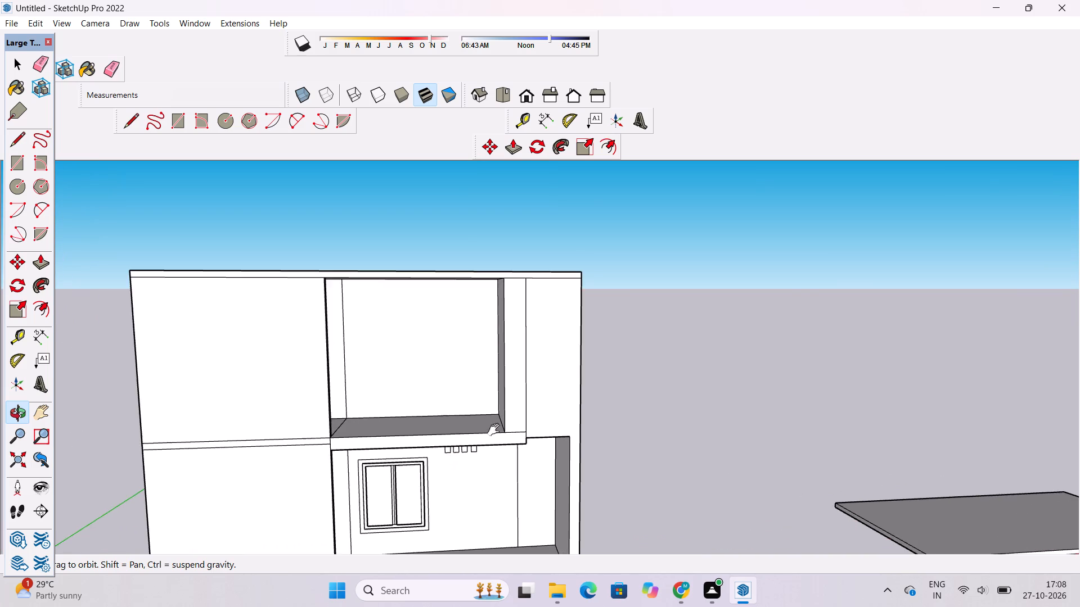
shift+drag(496, 430, 471, 442)
shift+scroll(510, 452, up, 2)
drag(511, 454, 503, 459)
key(e)
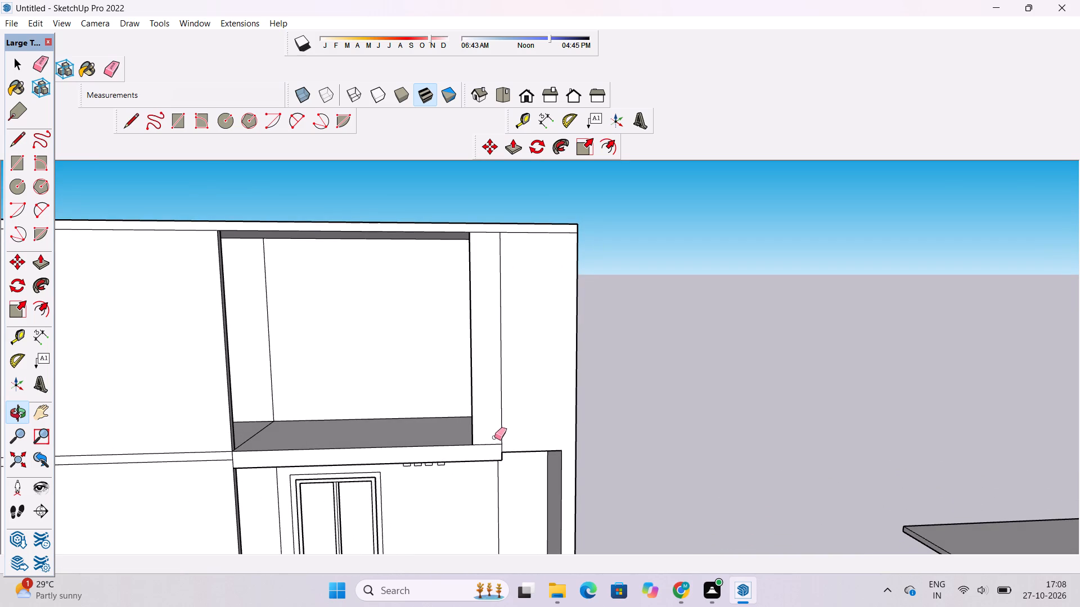
drag(494, 437, 493, 445)
Pull the underside of the middle slab above the window bay down by 1'.
scroll(457, 476, down, 3)
key(o)
drag(537, 467, 472, 355)
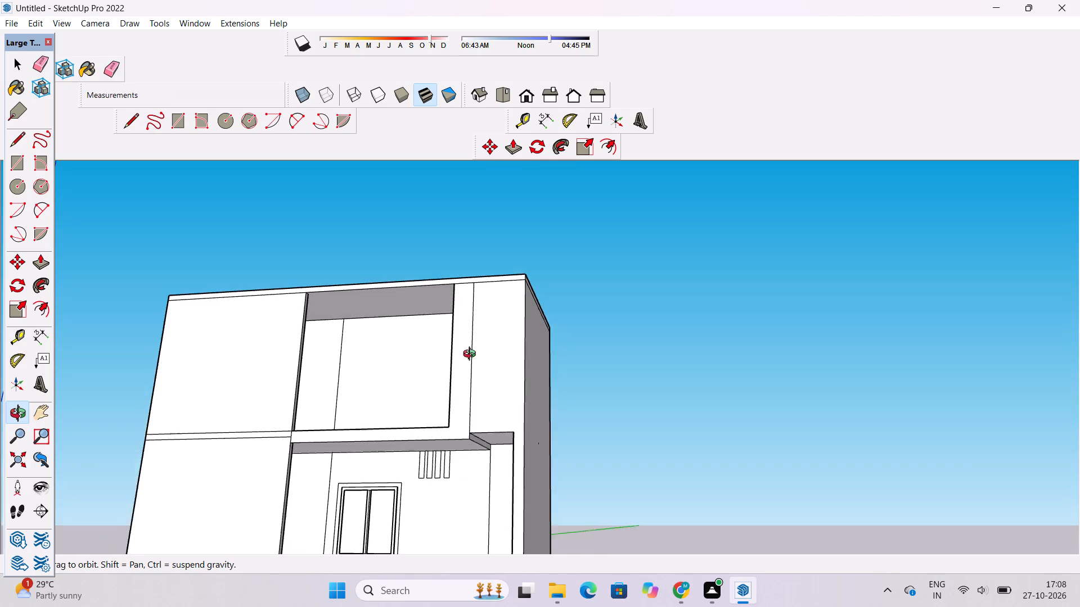
drag(472, 355, 471, 342)
drag(410, 489, 397, 492)
scroll(334, 442, up, 3)
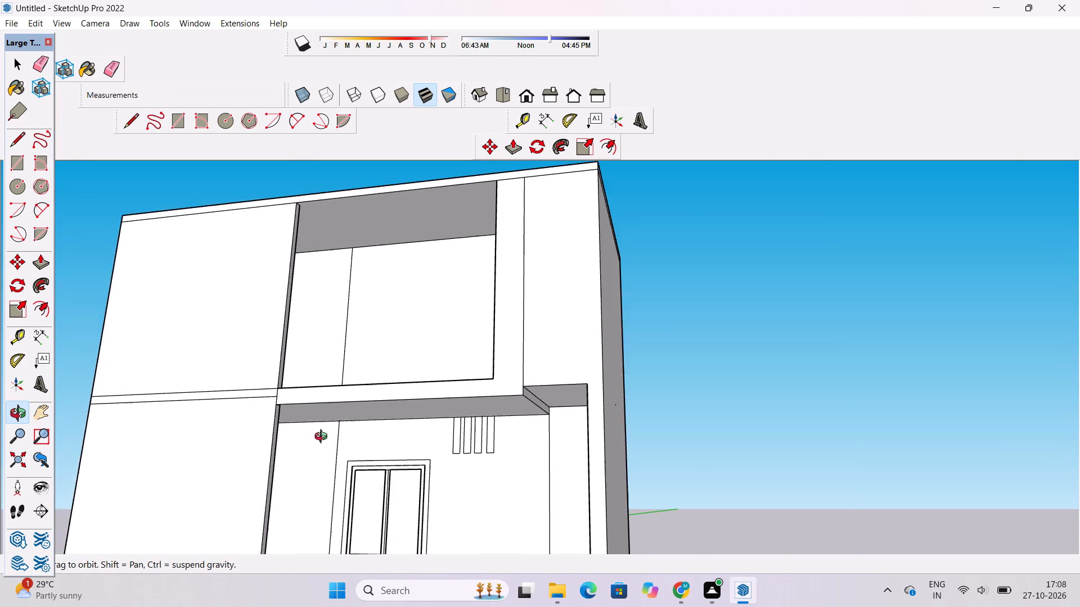
scroll(323, 438, up, 5)
scroll(281, 422, up, 1)
shift+drag(354, 421, 346, 369)
scroll(236, 303, up, 3)
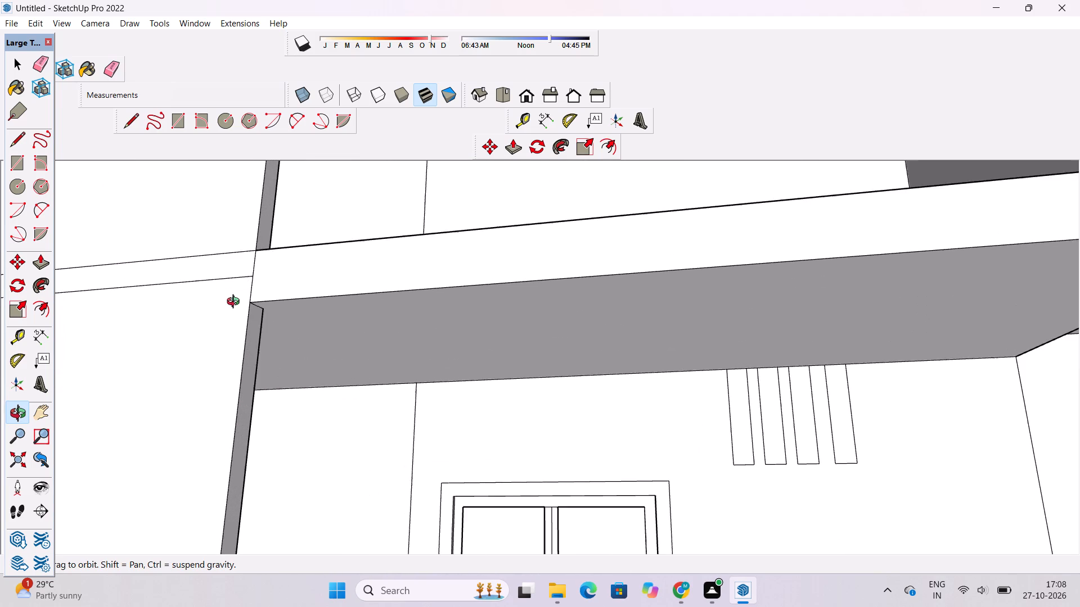
scroll(236, 303, up, 12)
scroll(293, 335, down, 5)
shift+drag(301, 358, 272, 306)
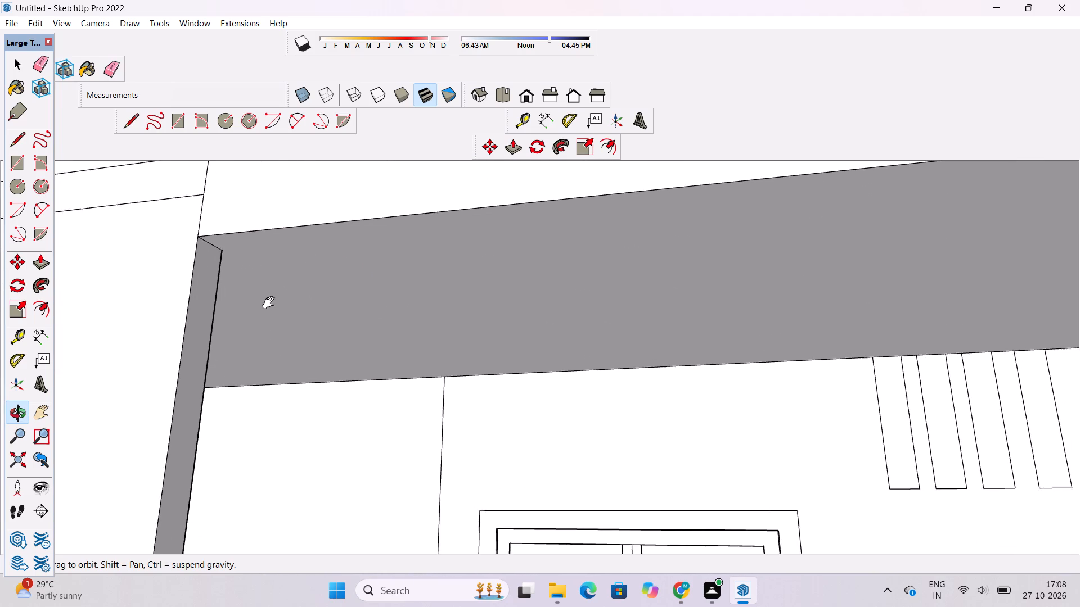
scroll(271, 303, down, 5)
shift+drag(335, 382, 294, 324)
scroll(293, 321, down, 4)
drag(297, 331, 304, 348)
key(p)
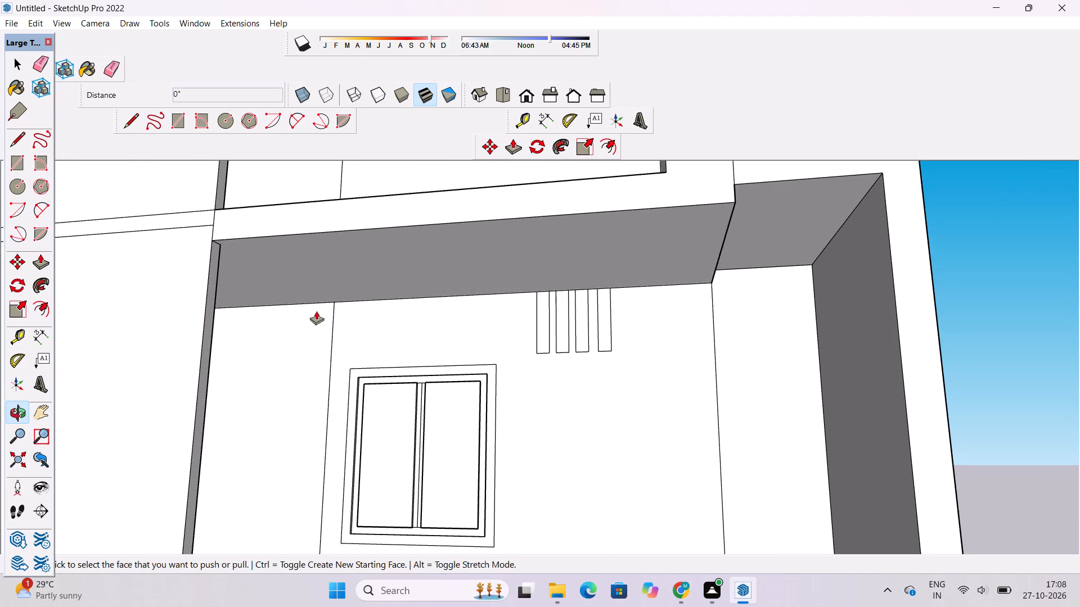
scroll(297, 310, down, 5)
click(321, 286)
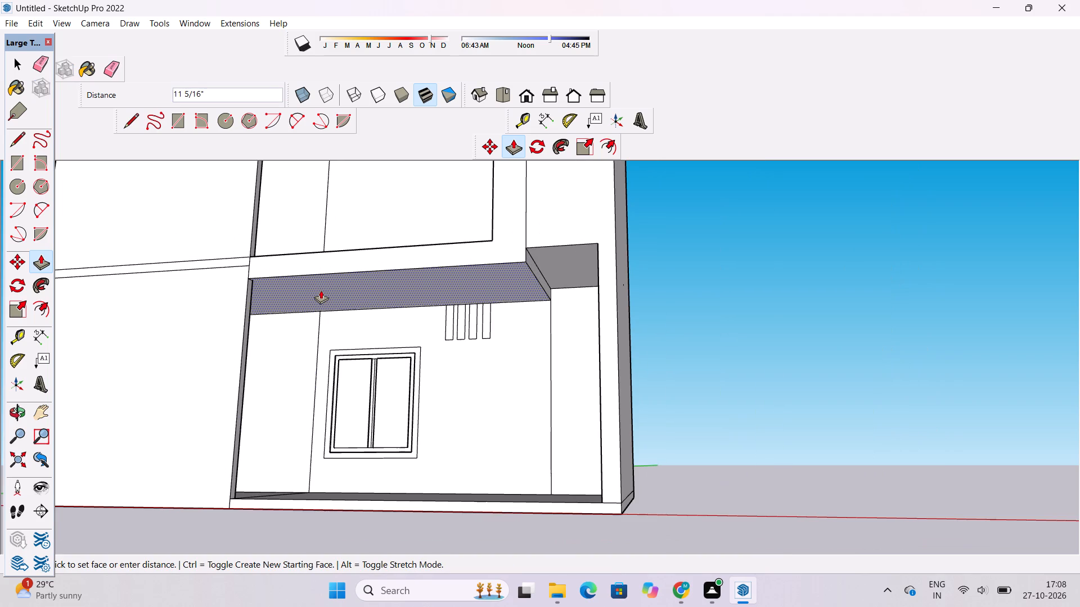
text(1')
key(Return)
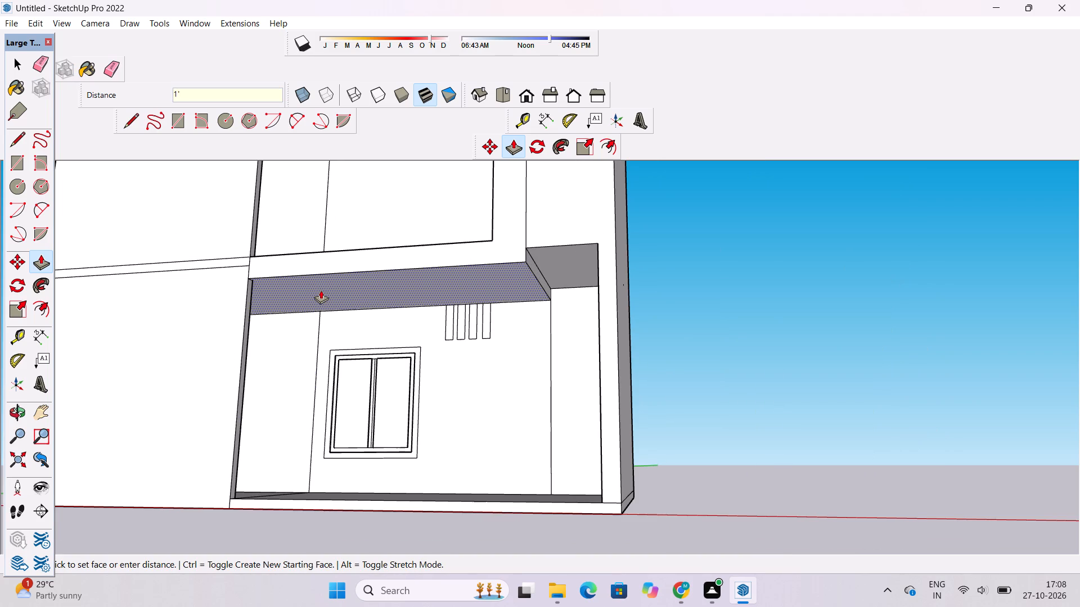
Erase the middle slab's two horizontal edge lines across the front face of the solid bay.
key(o)
drag(308, 265, 359, 327)
scroll(394, 320, down, 3)
shift+drag(399, 328, 390, 324)
drag(390, 324, 397, 342)
key(space)
key(o)
scroll(411, 334, down, 1)
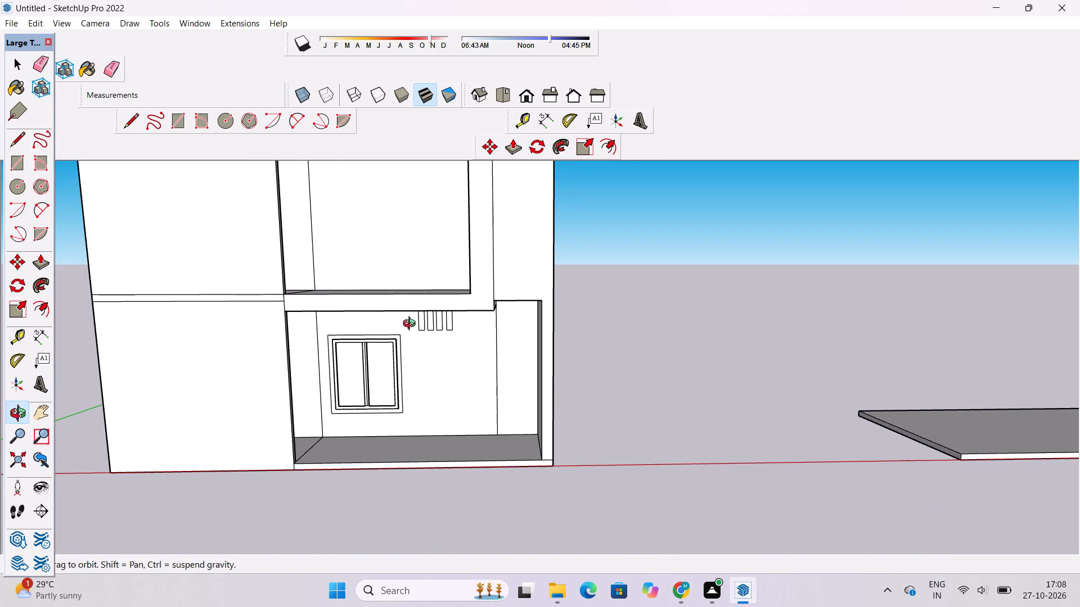
shift+drag(412, 324, 404, 364)
shift+click(276, 374)
drag(280, 377, 320, 363)
scroll(331, 344, down, 4)
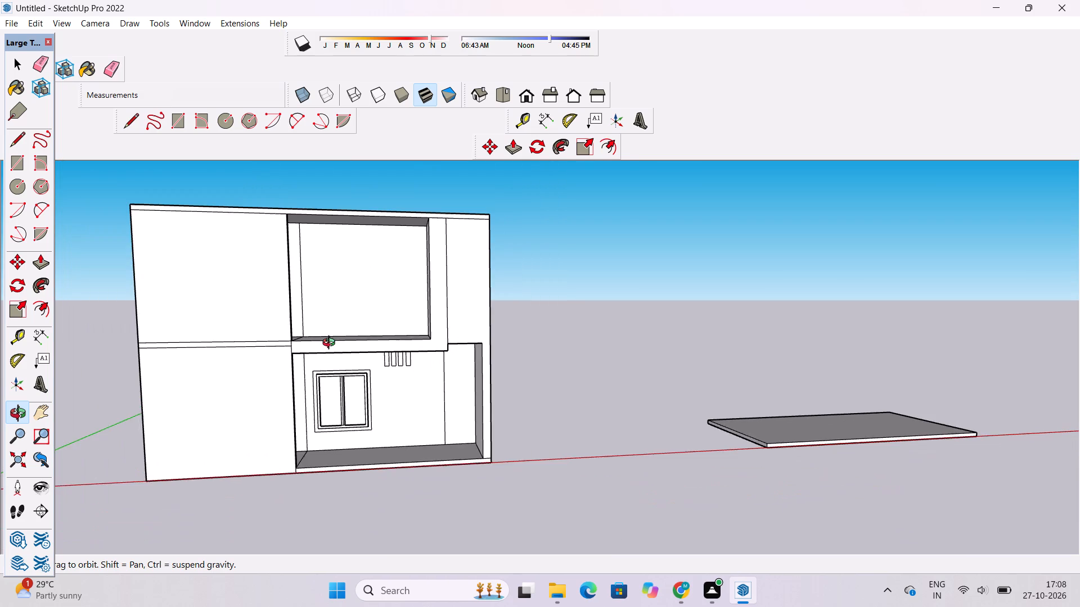
shift+drag(331, 344, 350, 355)
drag(350, 355, 341, 360)
key(e)
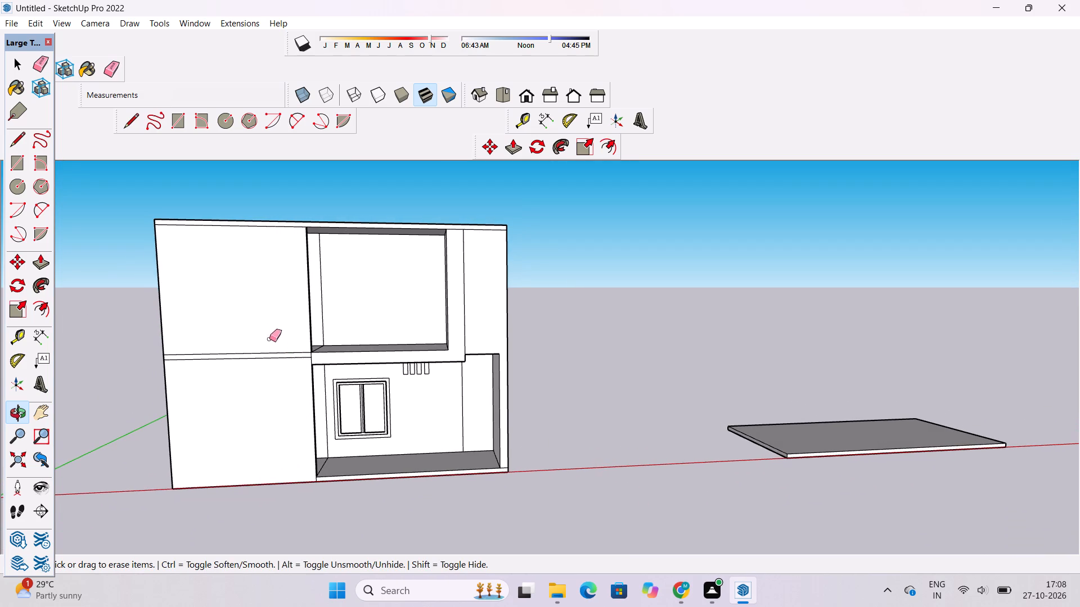
drag(267, 332, 264, 369)
Erase the vertical seam and the middle slab's edge lines on the end face beside the solid bay.
scroll(267, 367, up, 3)
key(o)
drag(210, 384, 364, 391)
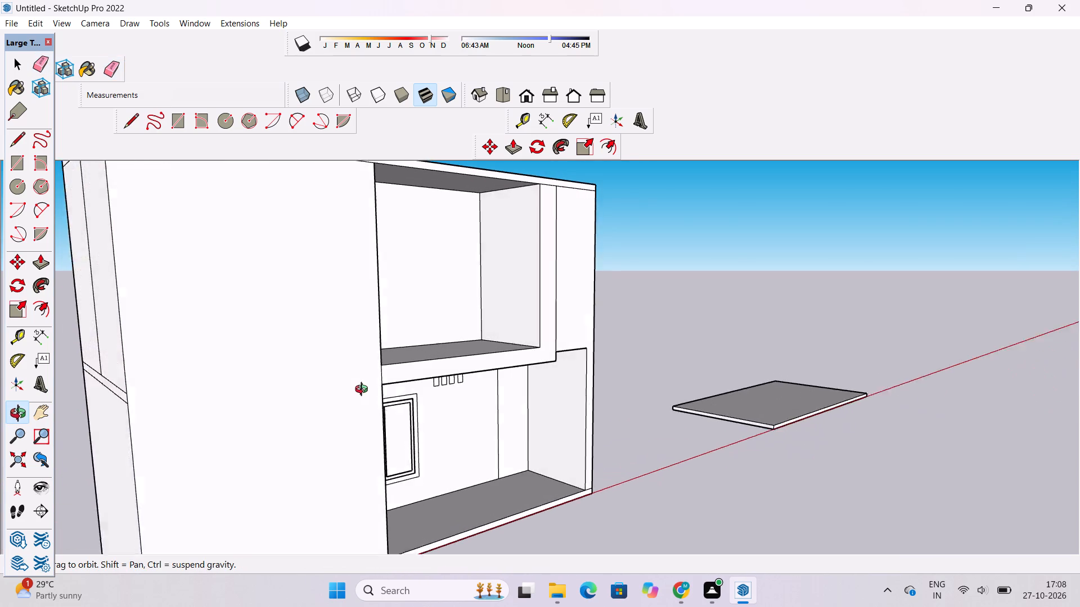
drag(364, 391, 392, 391)
scroll(352, 370, down, 4)
shift+drag(249, 391, 294, 410)
shift+drag(295, 410, 335, 405)
key(e)
drag(259, 349, 253, 405)
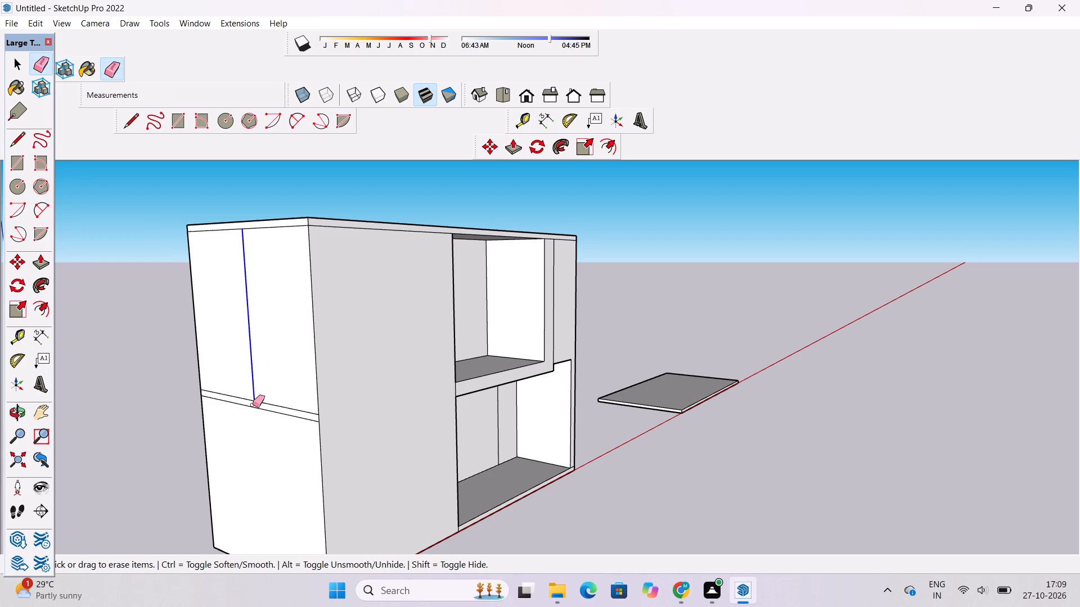
drag(253, 405, 251, 407)
drag(274, 389, 282, 422)
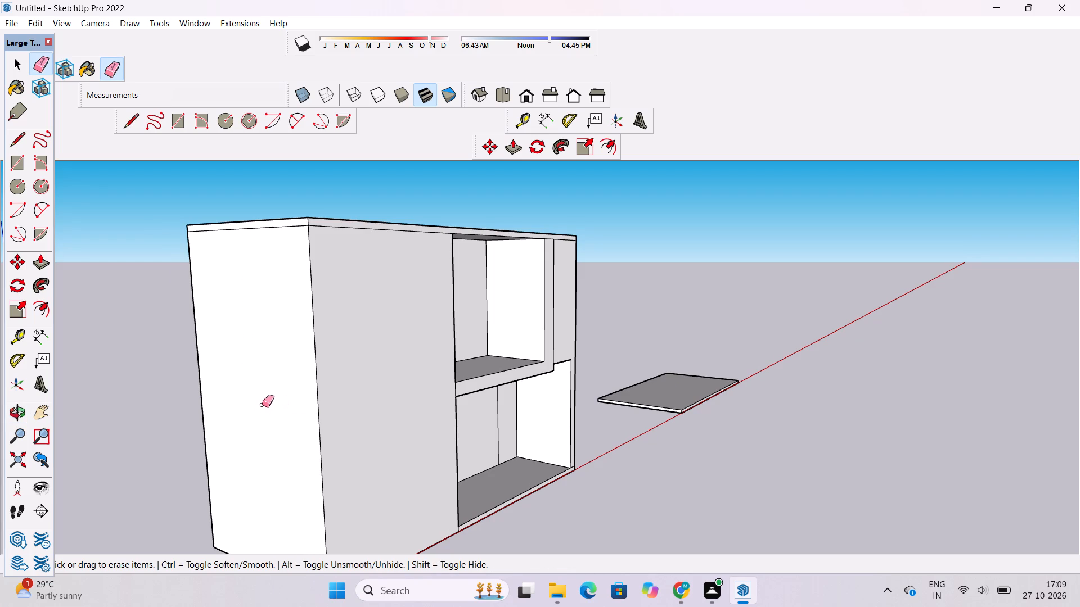
drag(255, 400, 255, 411)
drag(262, 393, 256, 418)
Examine the cleaned building from the end, the front and above, including the roof slab's front edge.
key(o)
scroll(339, 390, down, 2)
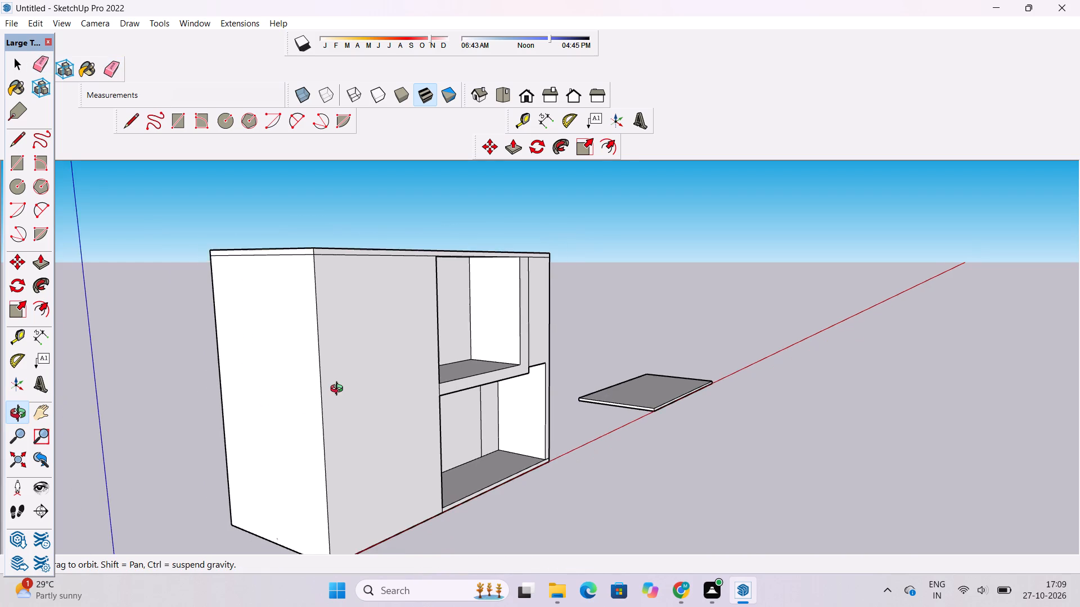
shift+drag(379, 399, 343, 406)
drag(377, 397, 327, 402)
scroll(317, 396, down, 5)
scroll(317, 464, up, 2)
shift+drag(389, 410, 343, 423)
drag(336, 435, 150, 481)
scroll(316, 400, up, 1)
scroll(316, 400, down, 1)
shift+drag(316, 400, 322, 434)
drag(322, 434, 319, 351)
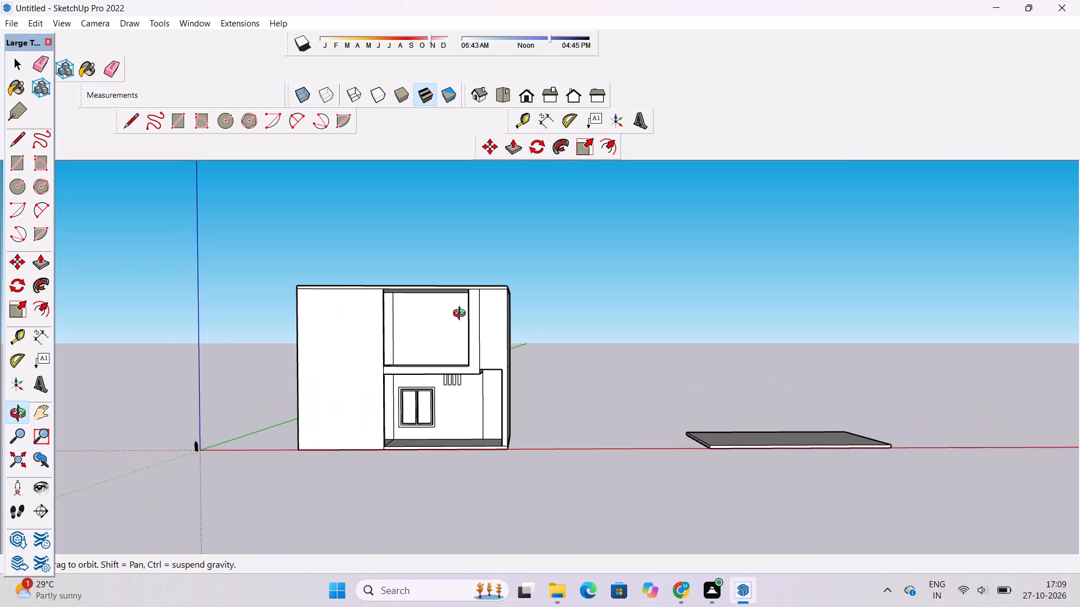
scroll(462, 315, up, 1)
drag(462, 315, 429, 311)
scroll(428, 307, down, 1)
shift+drag(428, 307, 448, 318)
drag(450, 327, 454, 393)
shift+drag(328, 300, 335, 301)
drag(336, 301, 337, 343)
scroll(354, 320, up, 3)
shift+drag(368, 313, 391, 336)
drag(400, 351, 358, 327)
scroll(385, 289, up, 5)
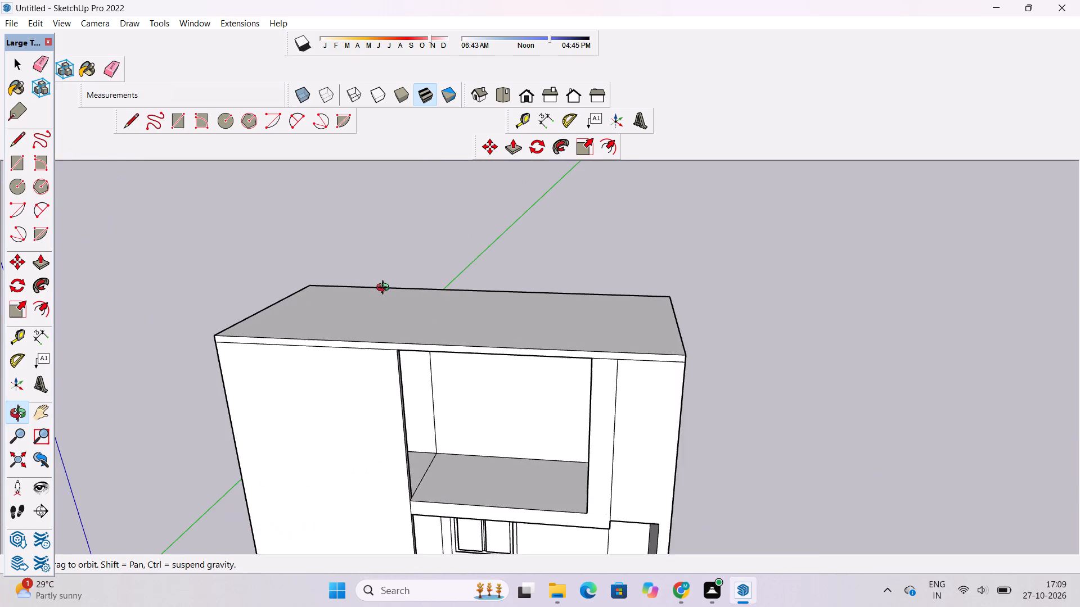
shift+drag(391, 357, 395, 373)
drag(395, 373, 381, 339)
scroll(385, 345, up, 3)
shift+drag(386, 348, 373, 364)
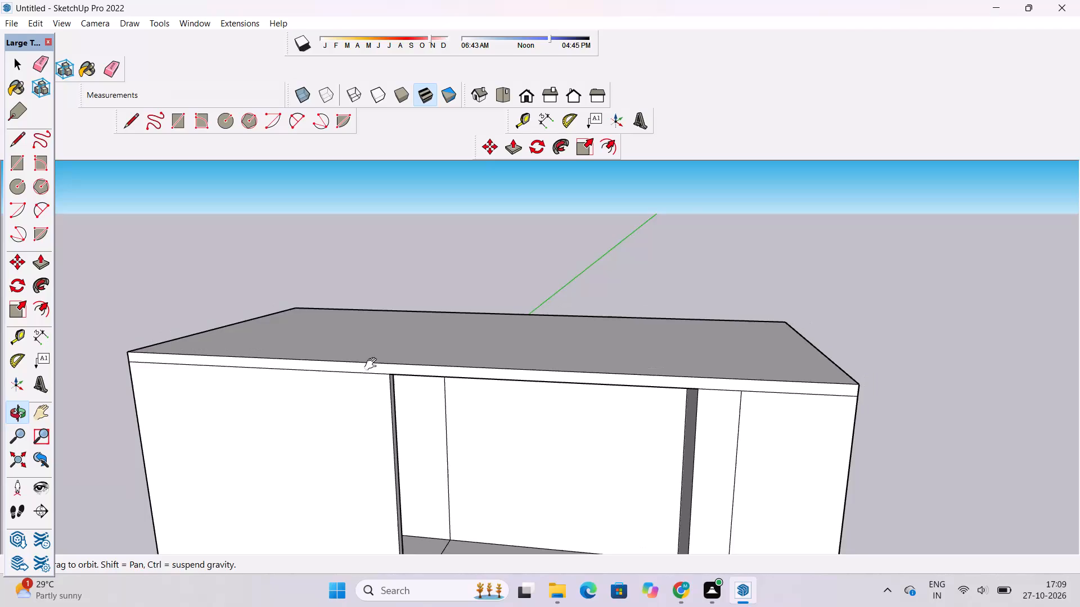
Draw a vertical line across the roof slab's front edge, up from the solid bay's upper corner beside the opening.
scroll(373, 364, down, 1)
shift+click(373, 364)
key(l)
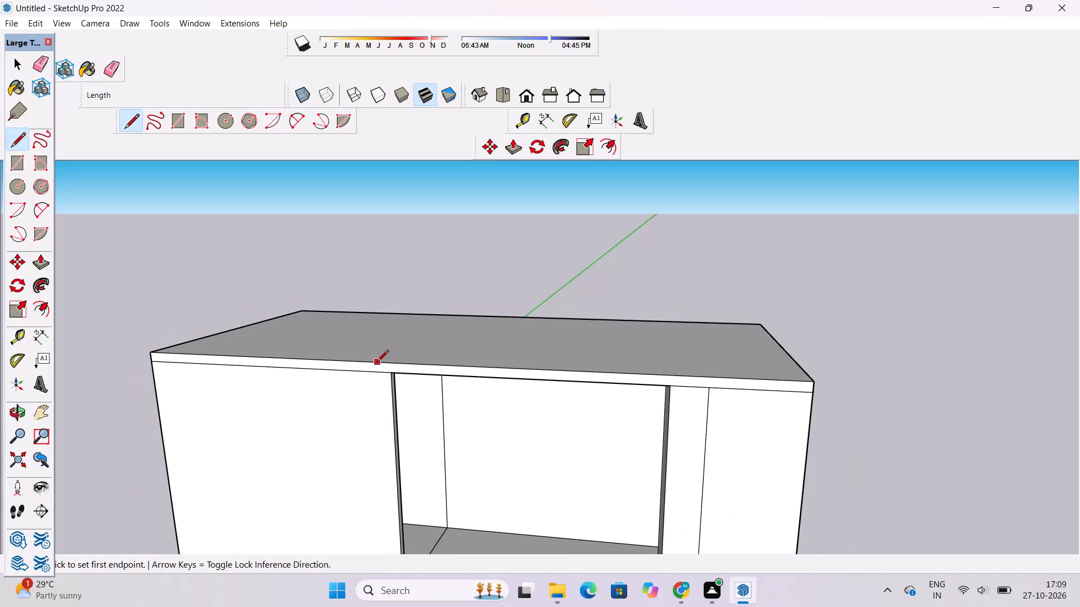
scroll(377, 363, down, 4)
scroll(387, 375, up, 9)
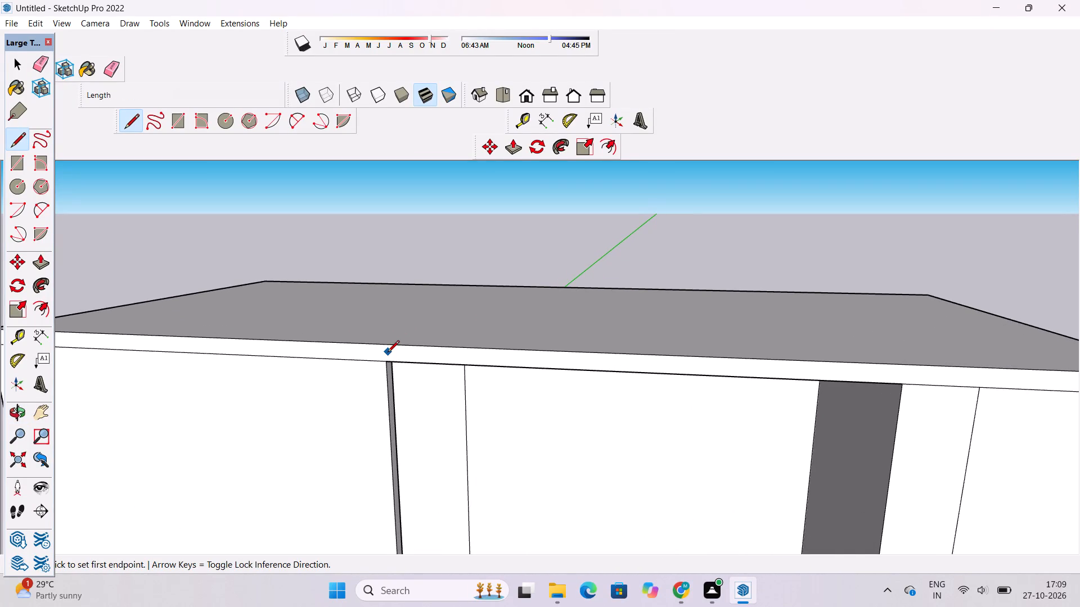
scroll(388, 353, up, 7)
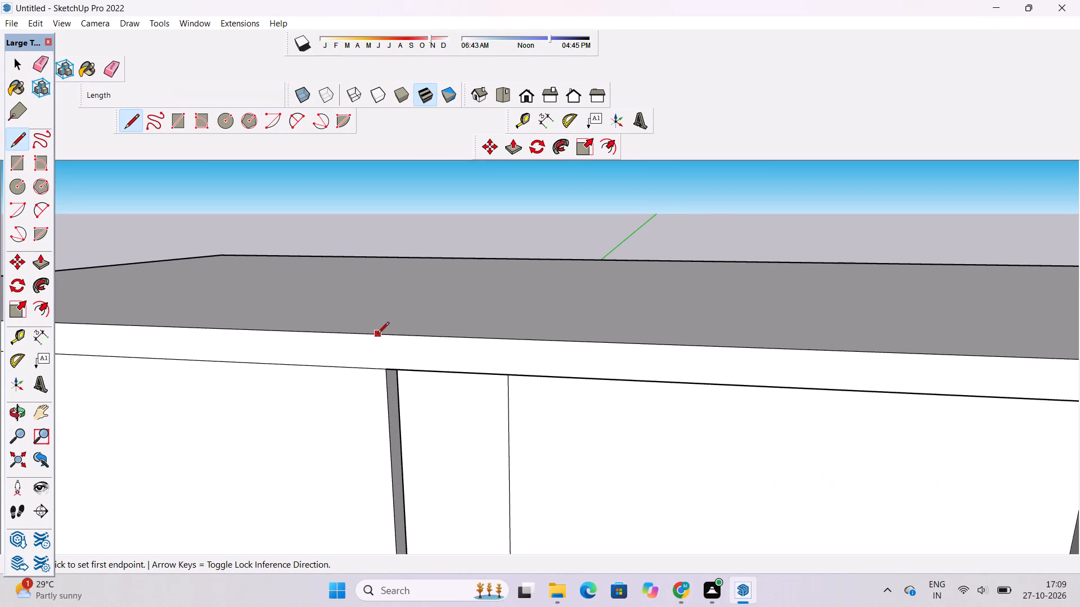
scroll(371, 362, up, 6)
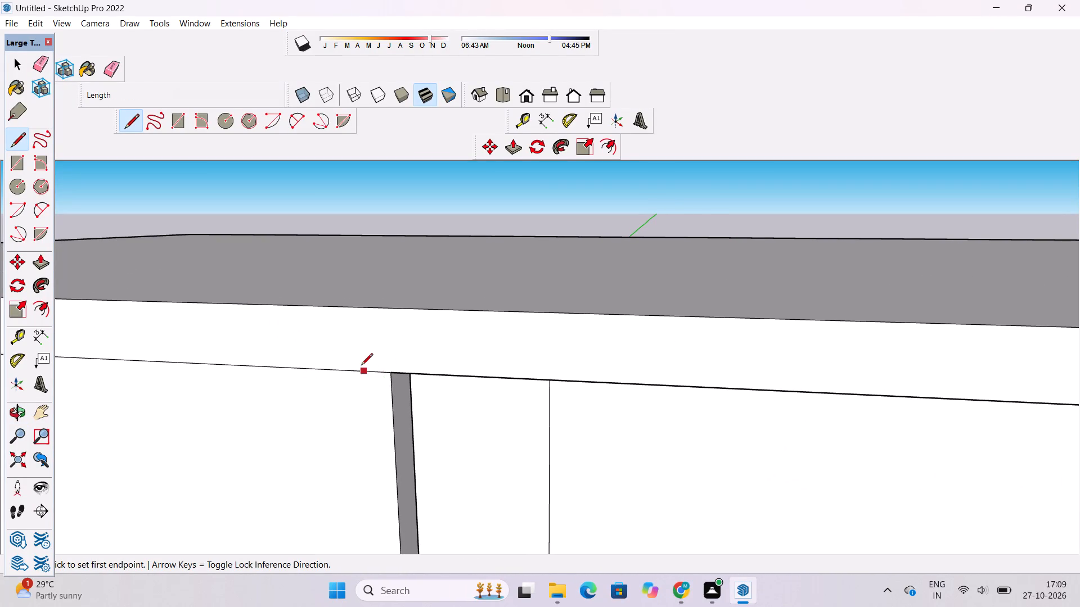
scroll(359, 369, down, 3)
scroll(439, 371, down, 3)
scroll(395, 374, up, 4)
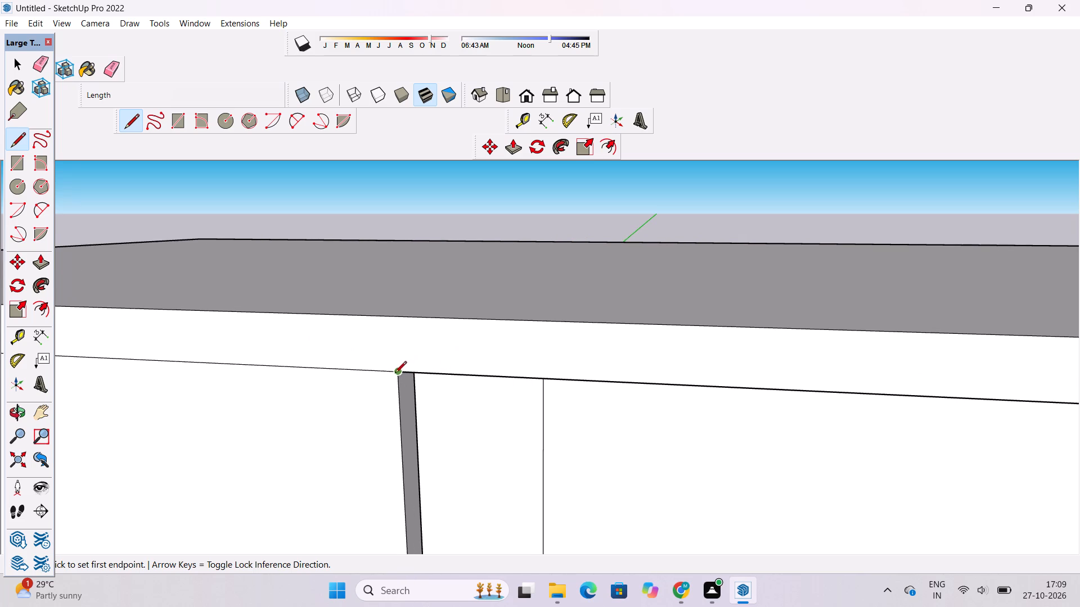
click(397, 372)
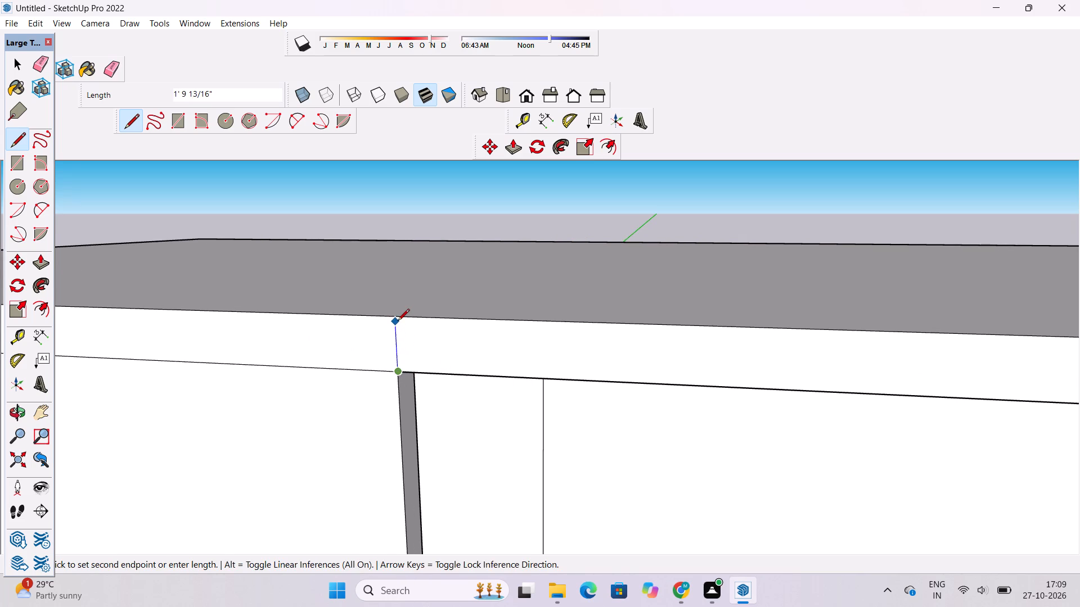
click(396, 318)
Place a guide on the roof 55' from the solid bay's end edge, through the top of the new vertical line.
scroll(397, 327, down, 4)
key(o)
scroll(397, 330, down, 5)
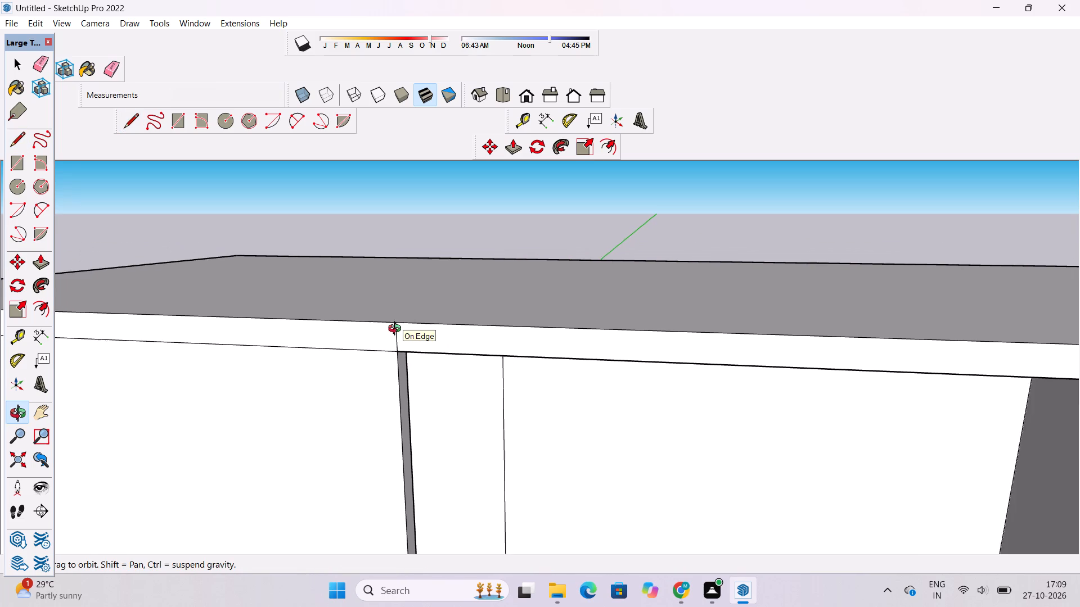
drag(400, 326, 418, 356)
scroll(422, 357, down, 5)
shift+drag(422, 357, 417, 344)
drag(417, 343, 439, 366)
scroll(439, 363, down, 5)
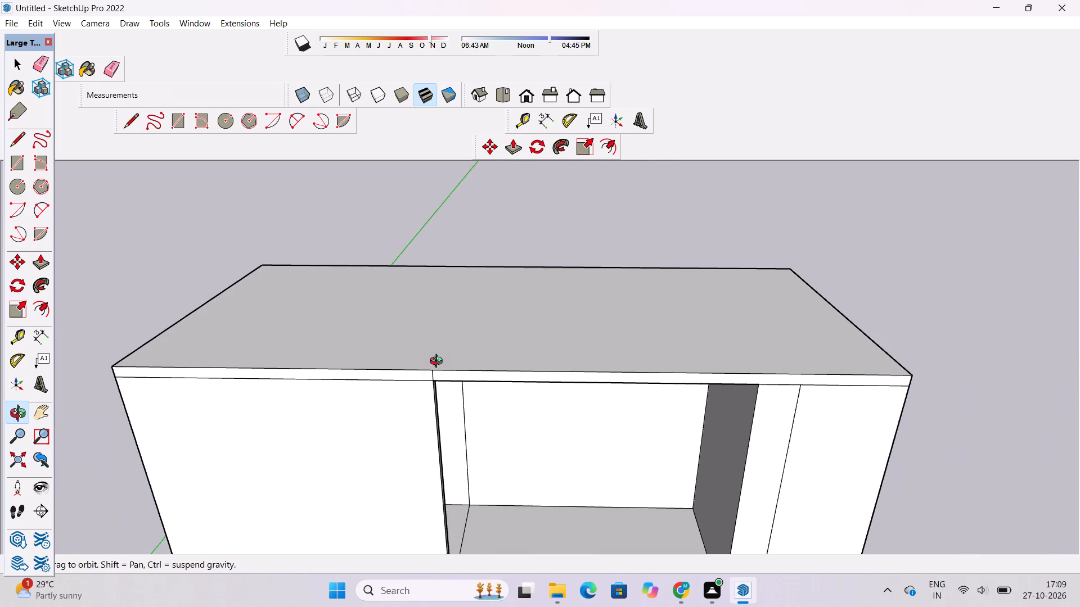
shift+scroll(435, 334, down, 5)
shift+drag(445, 348, 418, 343)
drag(415, 342, 433, 362)
scroll(433, 366, up, 1)
shift+drag(436, 369, 389, 357)
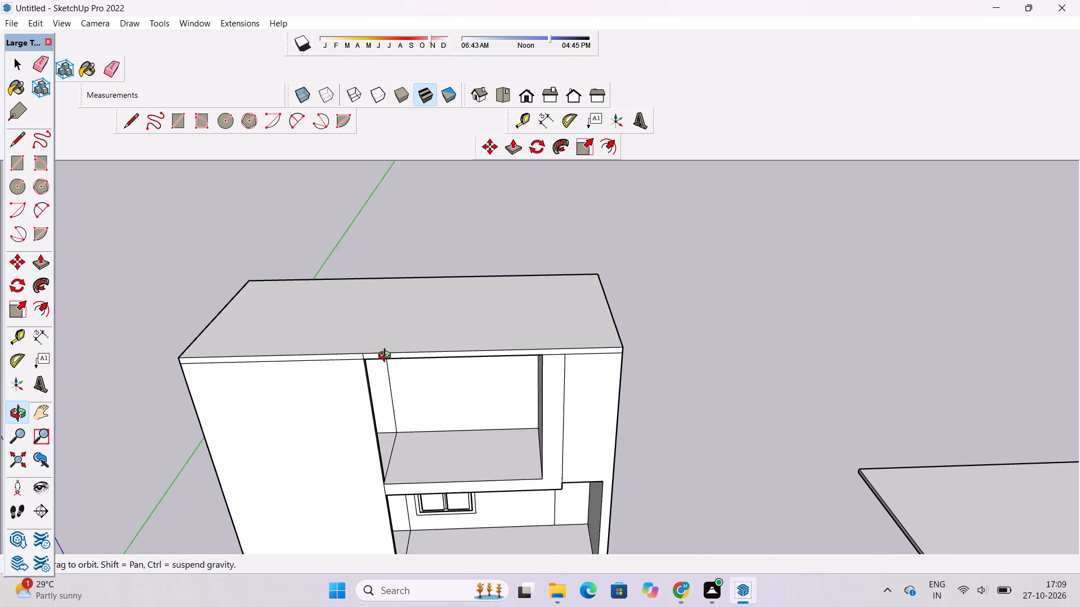
drag(387, 357, 389, 370)
key(t)
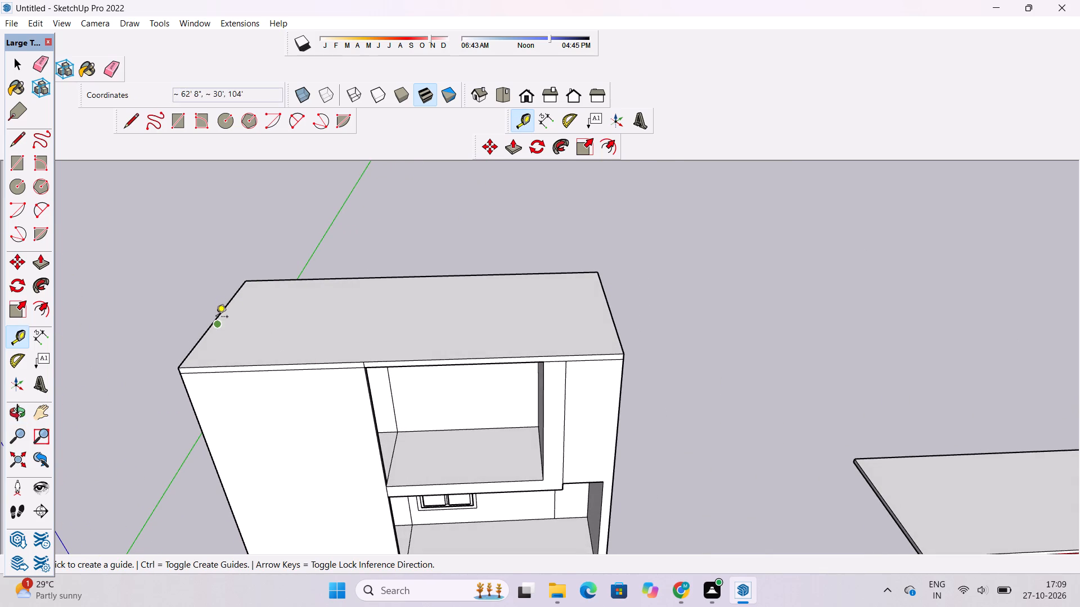
click(223, 312)
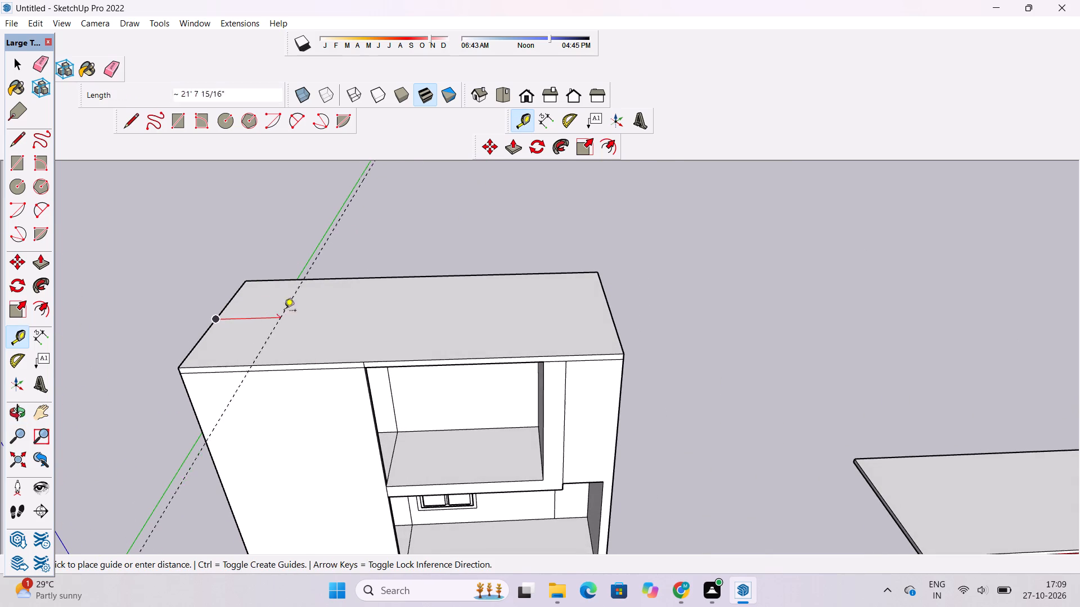
click(363, 361)
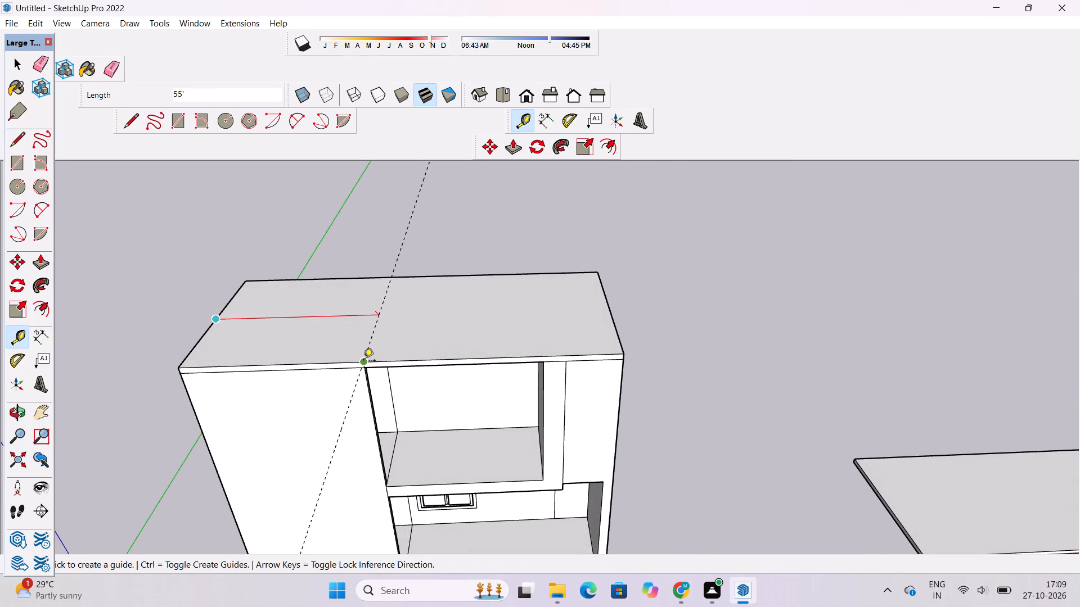
Draw a line along the guide across the roof from the front edge to the rear edge.
key(o)
scroll(350, 348, down, 1)
shift+drag(336, 368, 336, 360)
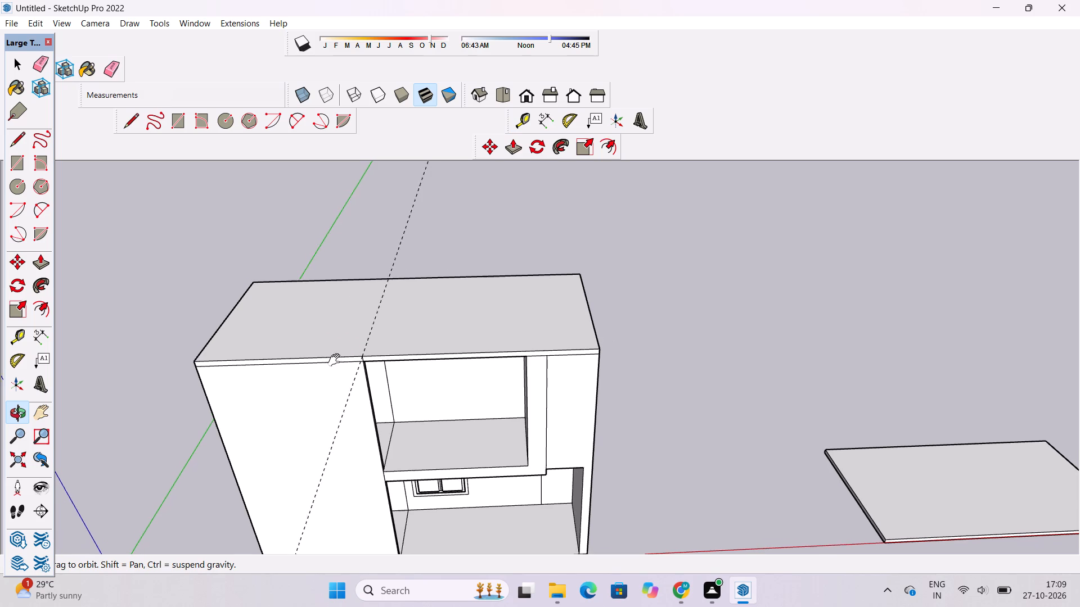
shift+drag(336, 360, 337, 357)
drag(337, 357, 345, 364)
scroll(347, 365, down, 1)
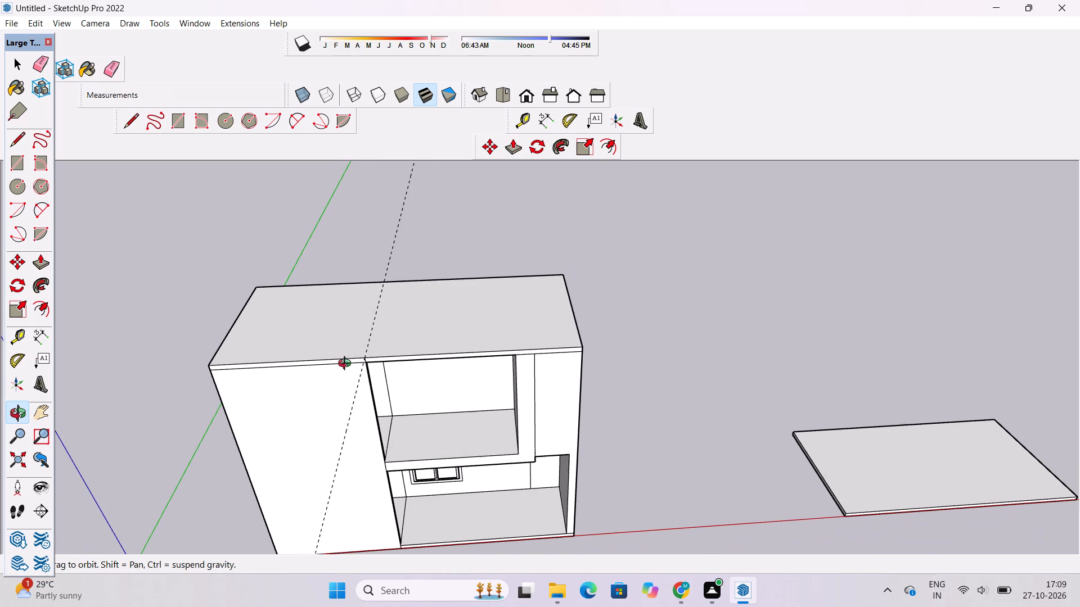
scroll(347, 365, down, 4)
drag(382, 472, 367, 414)
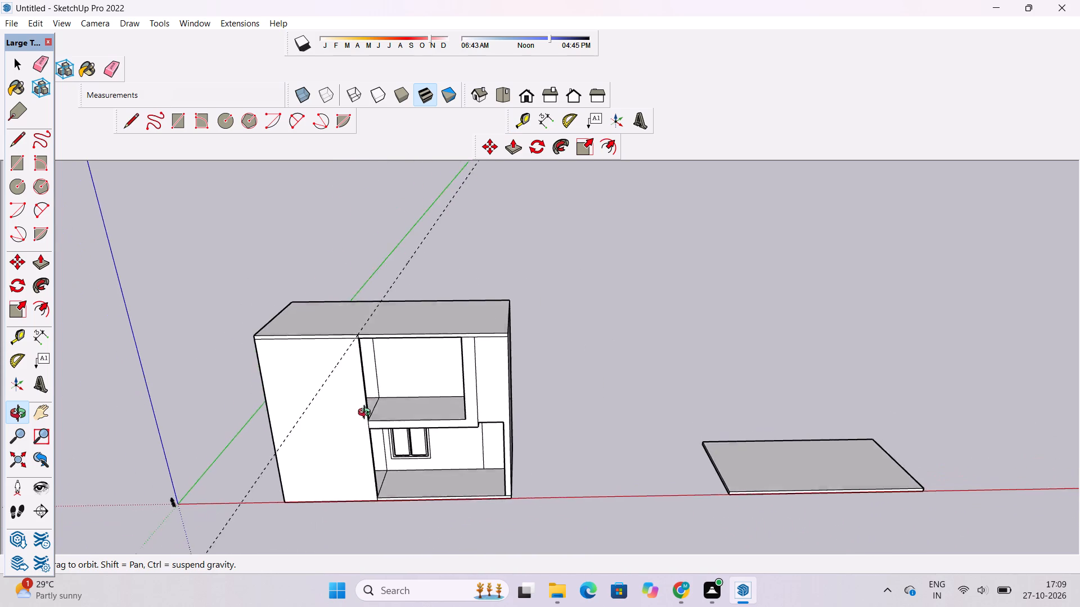
drag(367, 414, 367, 406)
scroll(375, 364, up, 2)
drag(374, 360, 280, 380)
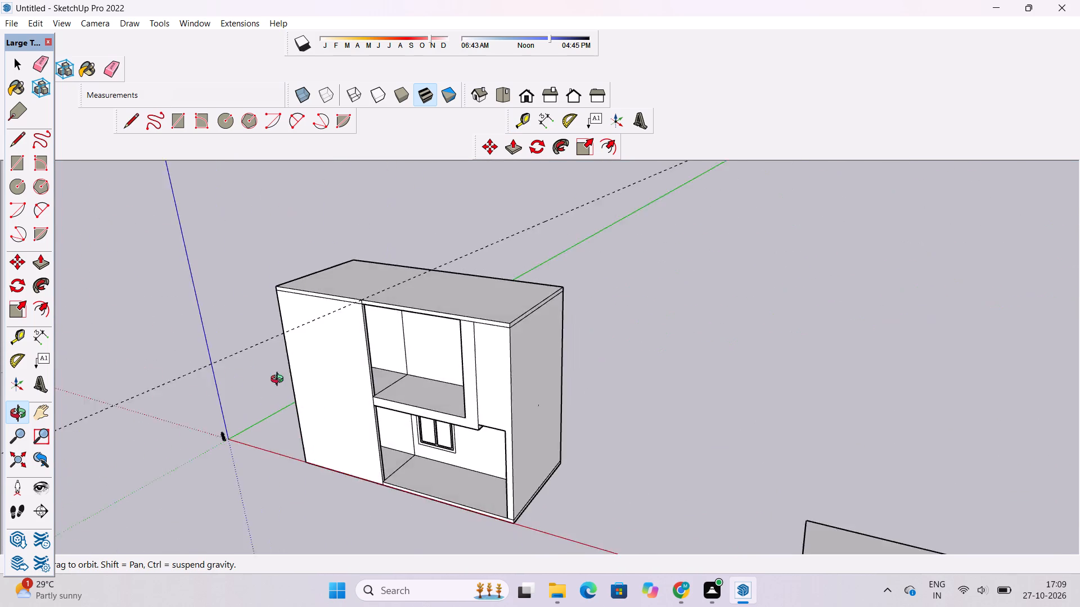
drag(280, 380, 116, 423)
scroll(420, 336, up, 3)
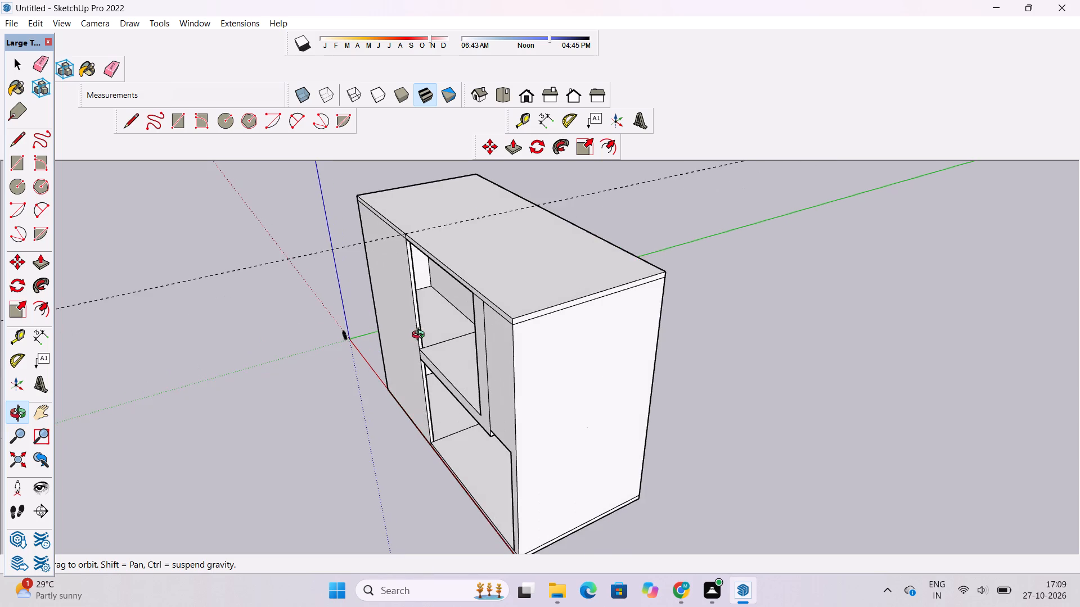
shift+drag(431, 331, 418, 339)
drag(417, 339, 445, 360)
scroll(450, 350, down, 1)
shift+drag(450, 350, 444, 347)
drag(444, 347, 502, 416)
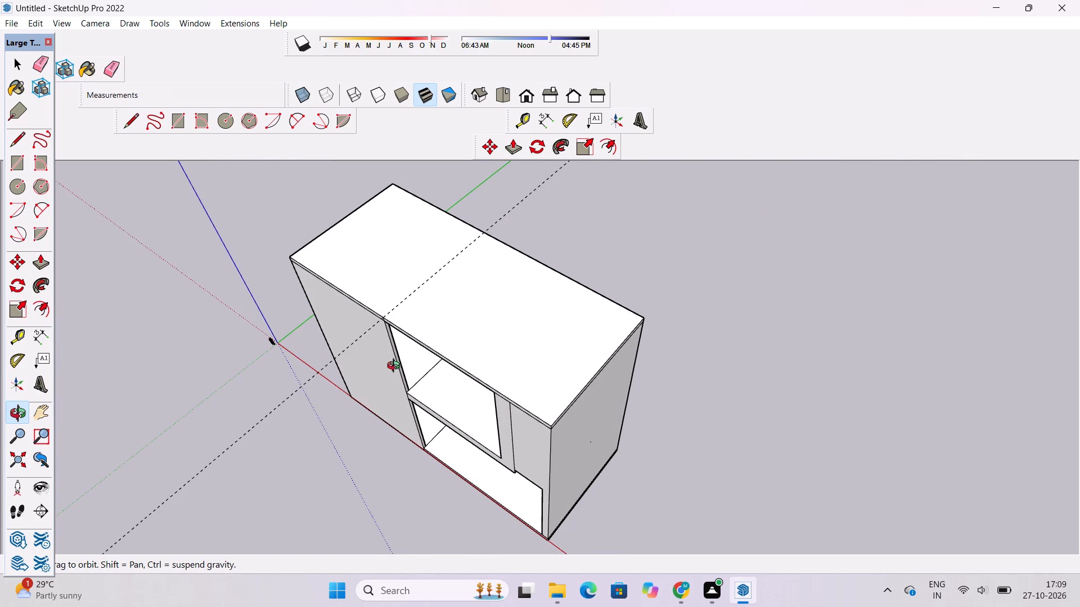
shift+drag(399, 364, 408, 392)
drag(408, 392, 344, 398)
key(l)
scroll(393, 322, up, 11)
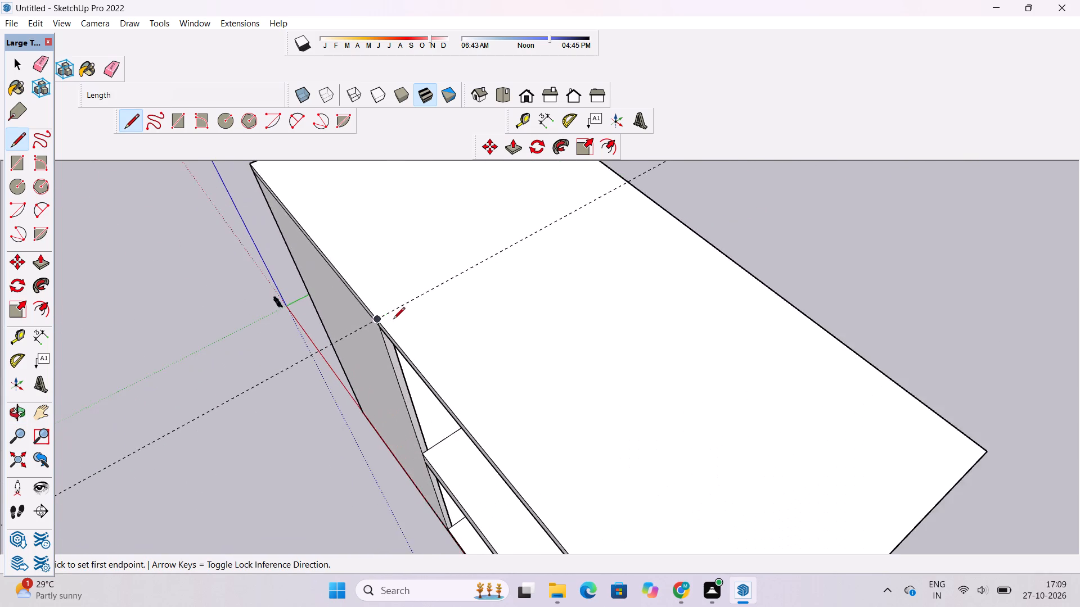
scroll(393, 320, up, 3)
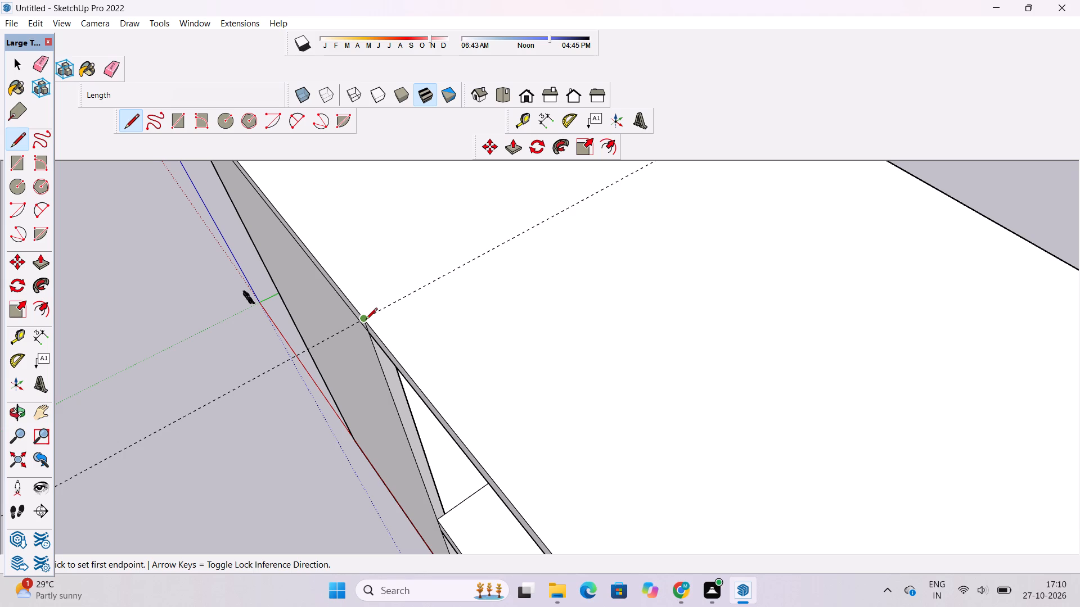
click(362, 319)
scroll(324, 345, down, 12)
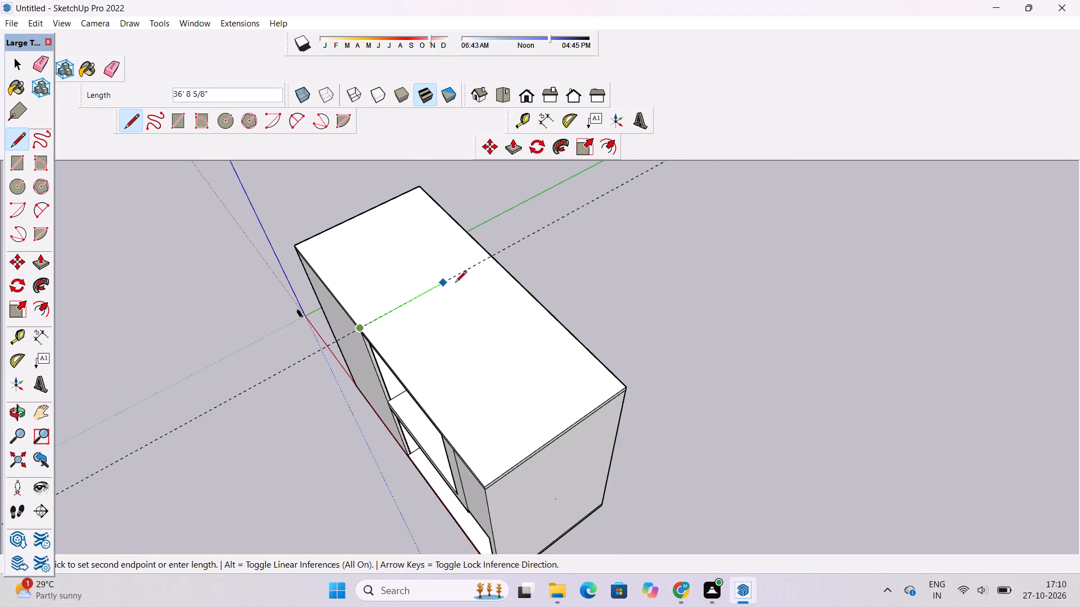
scroll(465, 275, up, 9)
click(522, 241)
Erase the dashed guide running across the roof.
scroll(528, 233, down, 5)
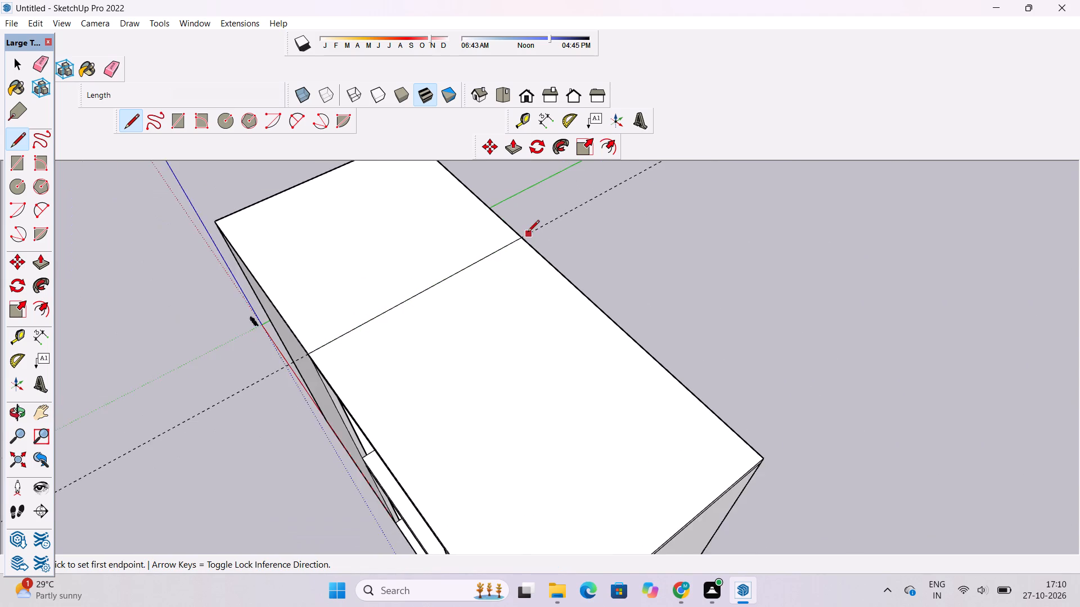
scroll(528, 233, down, 4)
key(o)
shift+drag(483, 328, 480, 307)
drag(481, 306, 421, 293)
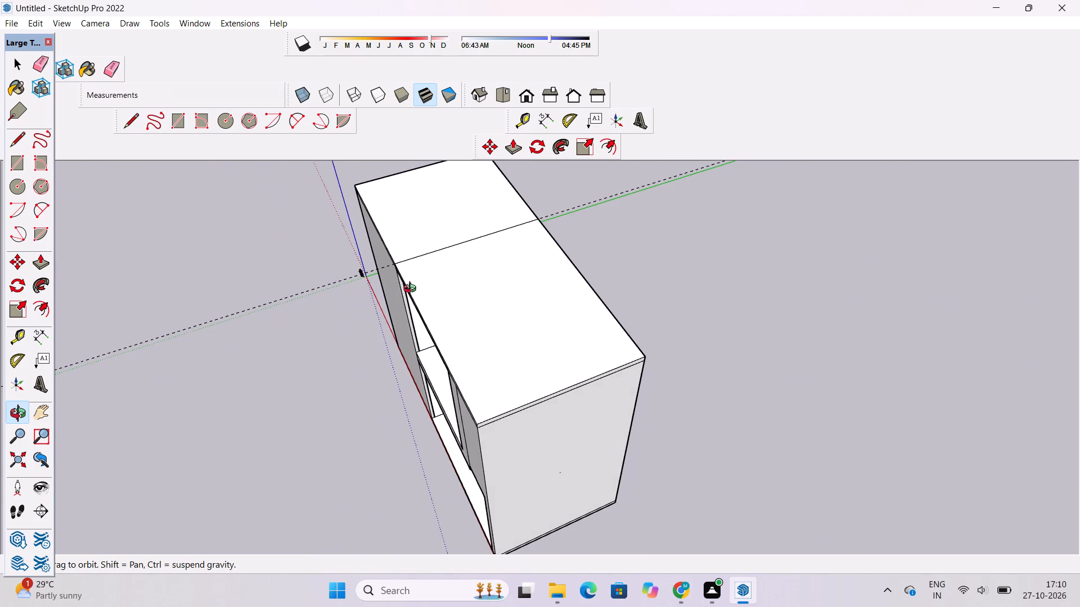
key(e)
drag(304, 278, 303, 285)
click(303, 285)
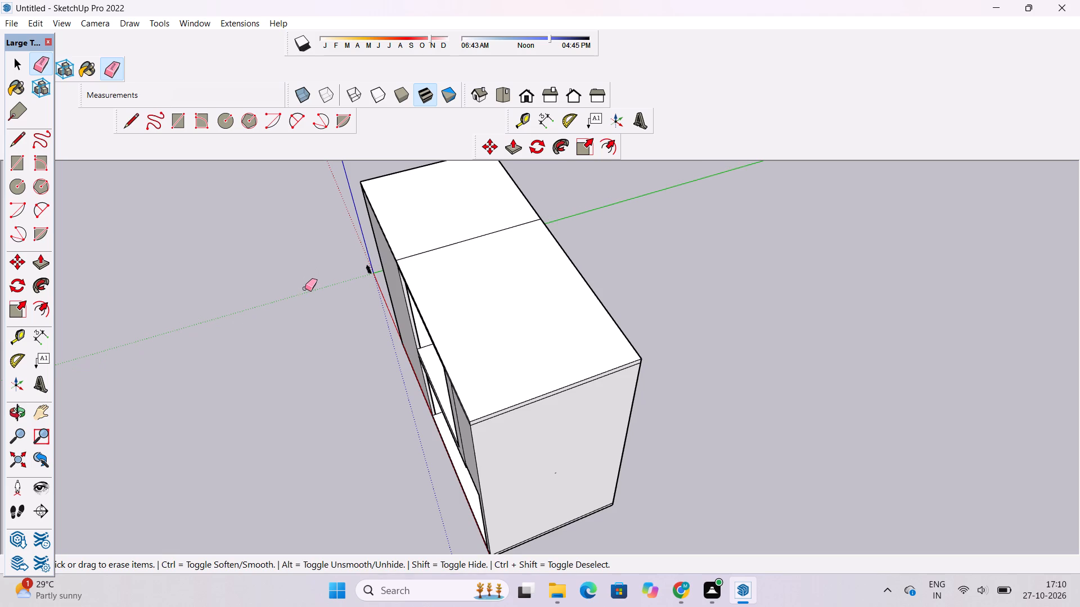
Erase the roof slab's lower edge lines on the front and end faces of the solid bay.
key(o)
drag(302, 288, 562, 250)
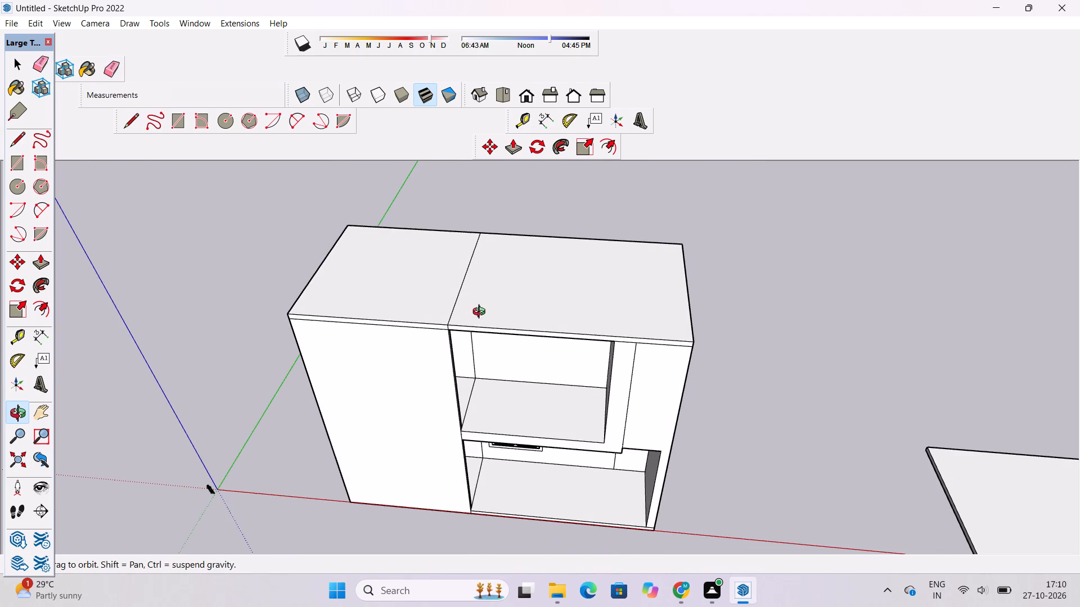
shift+drag(479, 316, 479, 301)
drag(479, 298, 560, 302)
scroll(471, 315, down, 3)
shift+drag(465, 325, 434, 343)
scroll(380, 378, up, 3)
shift+drag(381, 373, 372, 395)
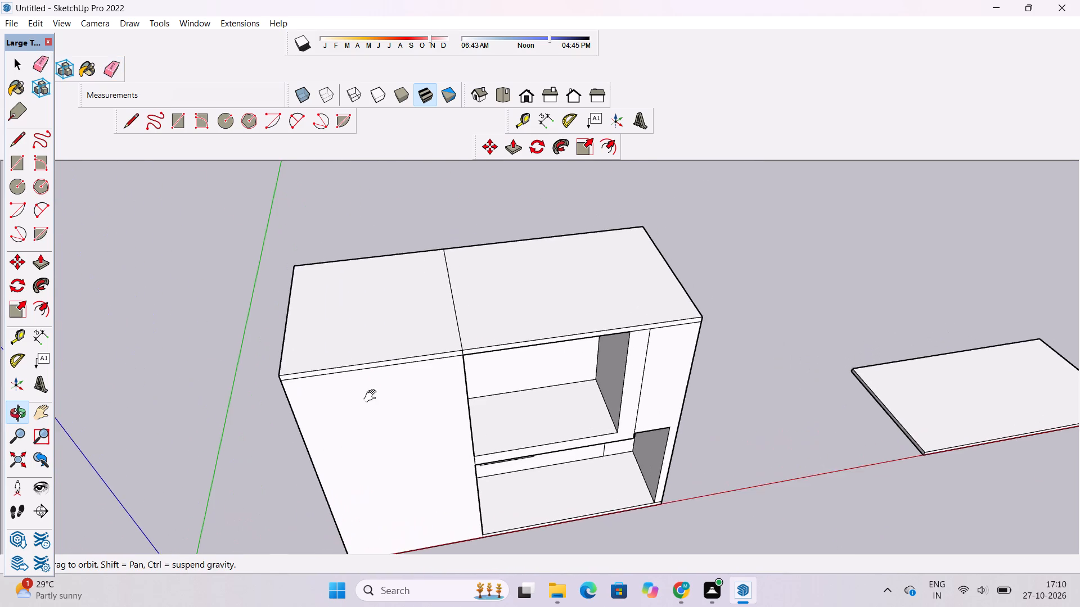
drag(372, 398, 384, 324)
drag(329, 336, 436, 328)
scroll(377, 361, up, 3)
shift+drag(375, 365, 373, 379)
drag(373, 380, 373, 374)
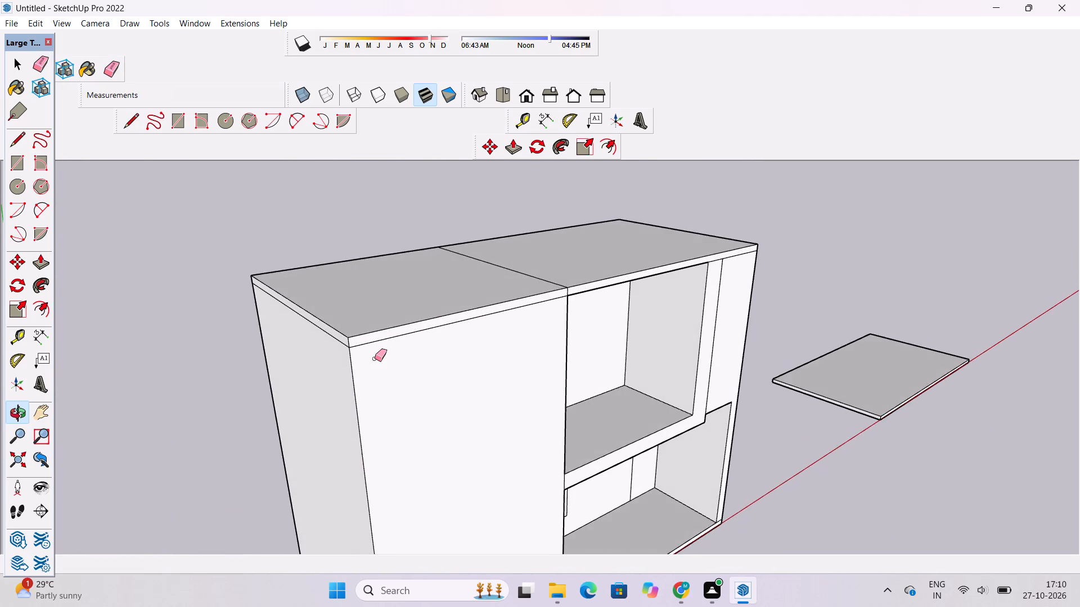
key(e)
scroll(375, 348, up, 3)
drag(371, 337, 367, 347)
drag(330, 334, 325, 350)
scroll(307, 360, down, 1)
scroll(269, 321, up, 4)
drag(269, 286, 267, 299)
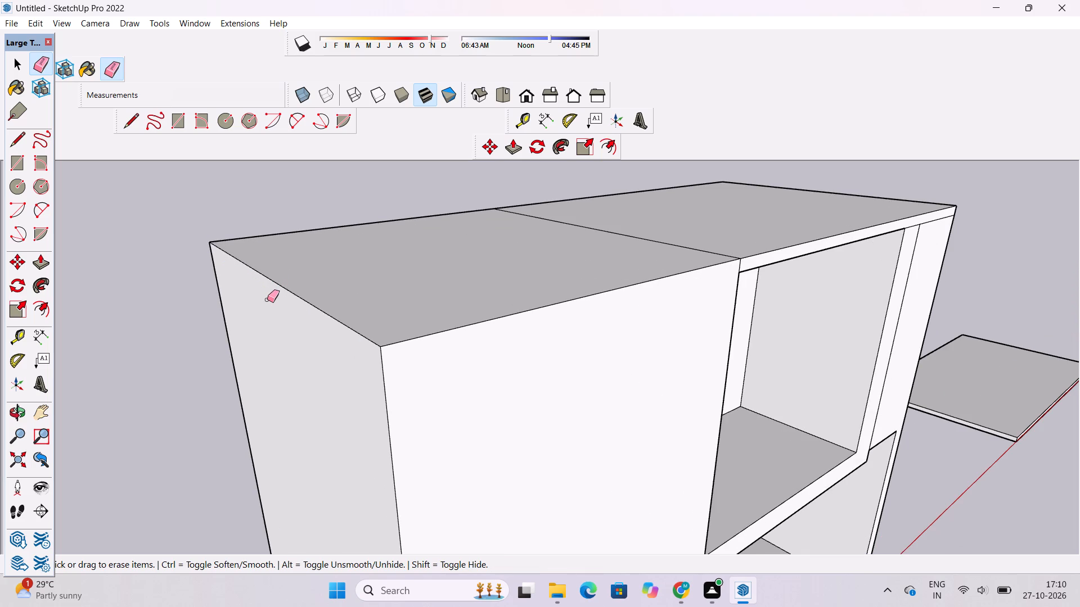
Erase the roof slab's lower edge line along the building's rear face.
scroll(267, 300, down, 3)
key(o)
drag(274, 296, 600, 331)
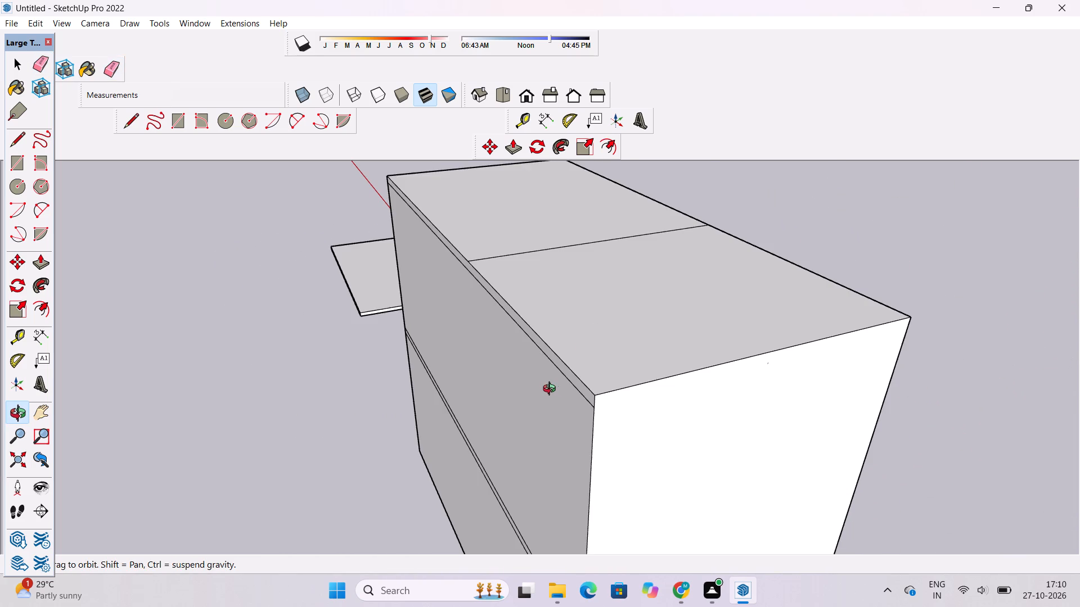
drag(580, 373, 322, 391)
drag(550, 388, 442, 371)
drag(314, 400, 676, 363)
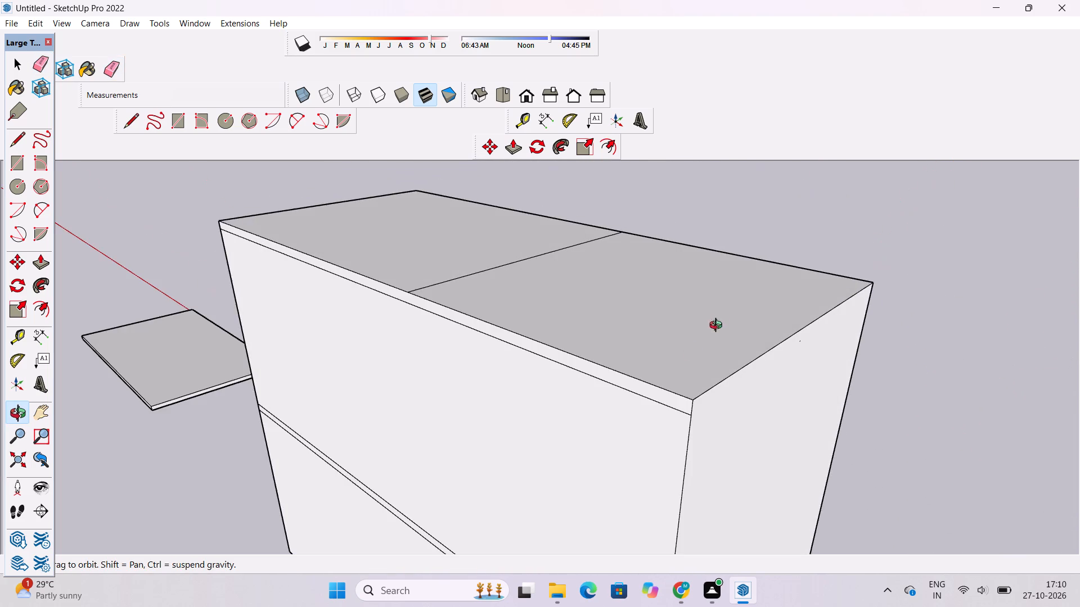
shift+drag(468, 364, 409, 364)
drag(408, 364, 380, 370)
key(e)
drag(348, 309, 344, 317)
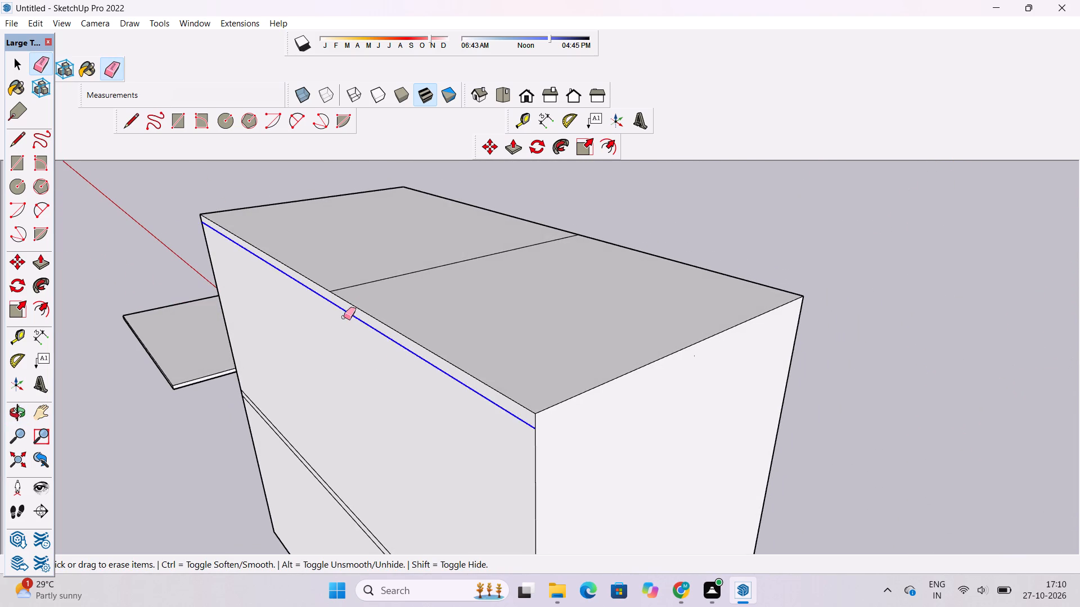
drag(344, 317, 344, 318)
Erase the middle slab's two edge lines across the building's rear face.
scroll(305, 358, down, 4)
key(o)
drag(695, 331, 390, 361)
drag(388, 361, 408, 364)
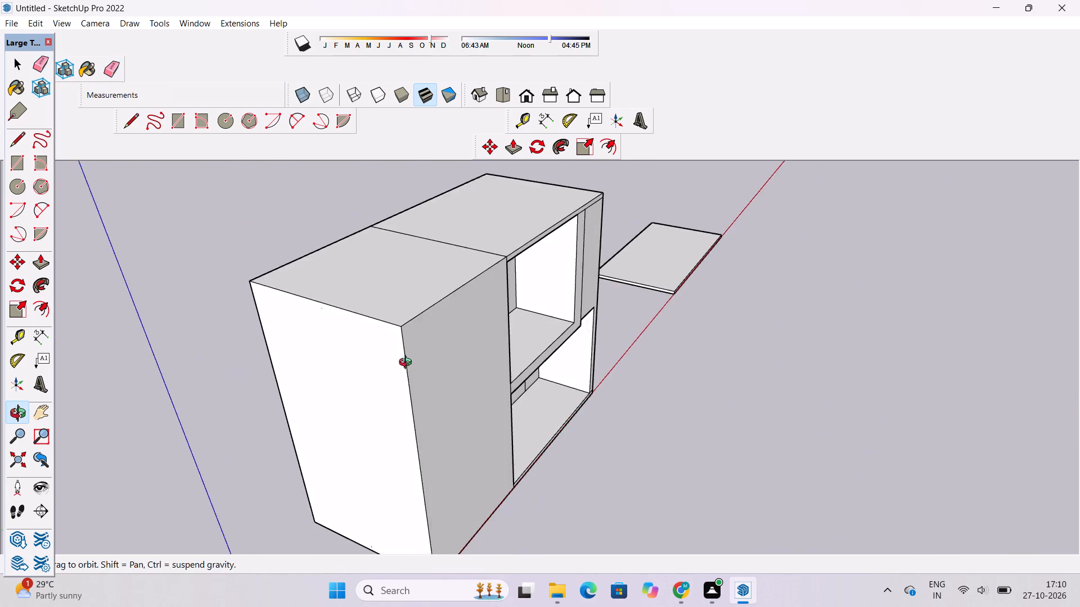
drag(408, 364, 602, 353)
shift+drag(551, 410, 544, 377)
drag(515, 405, 628, 362)
scroll(521, 459, up, 3)
shift+drag(523, 443, 508, 449)
key(e)
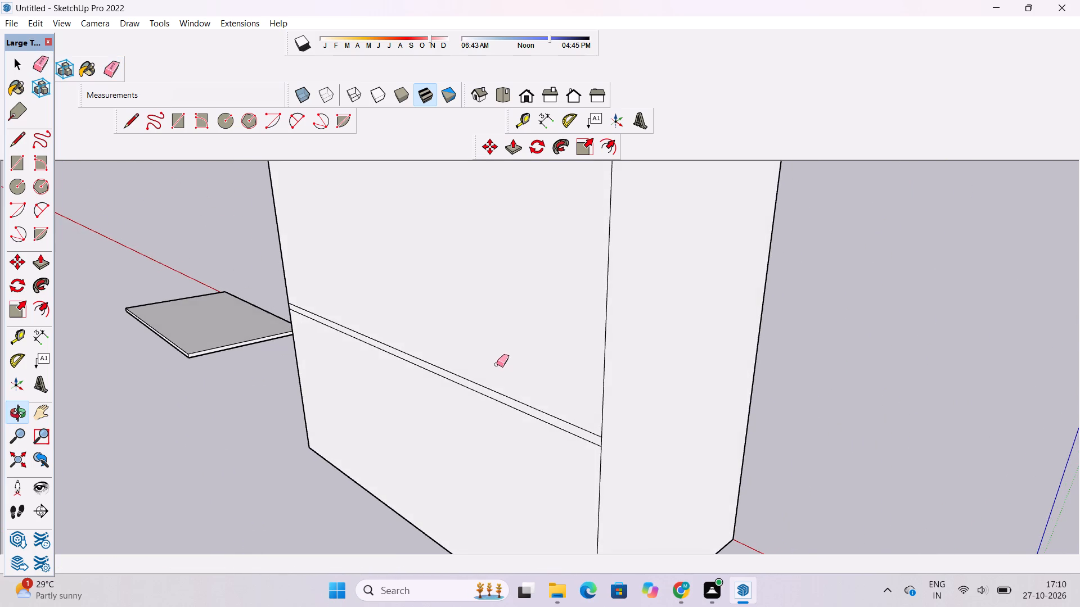
drag(497, 364, 488, 401)
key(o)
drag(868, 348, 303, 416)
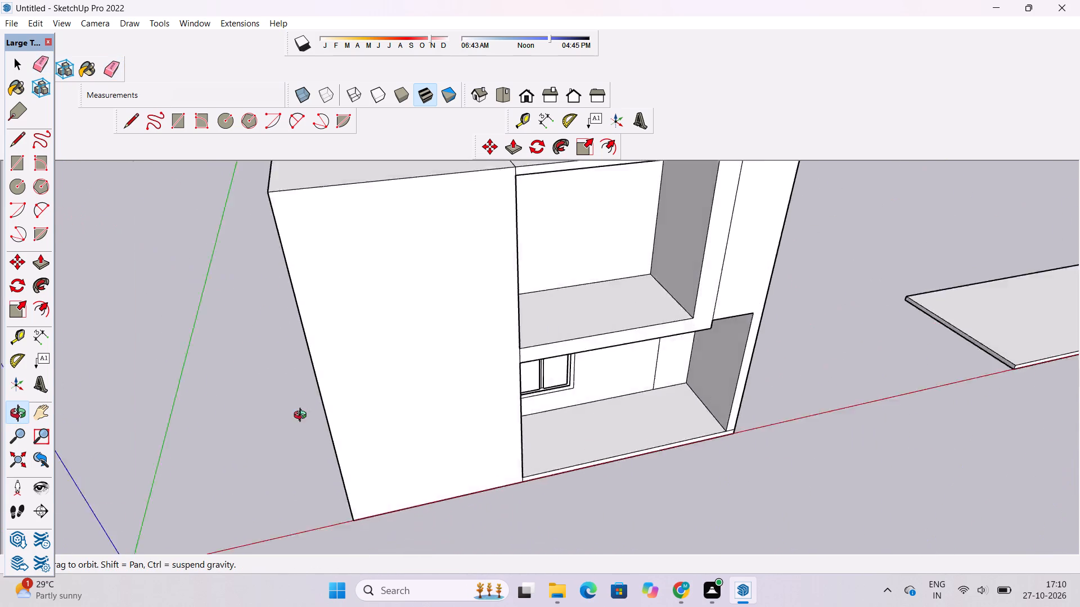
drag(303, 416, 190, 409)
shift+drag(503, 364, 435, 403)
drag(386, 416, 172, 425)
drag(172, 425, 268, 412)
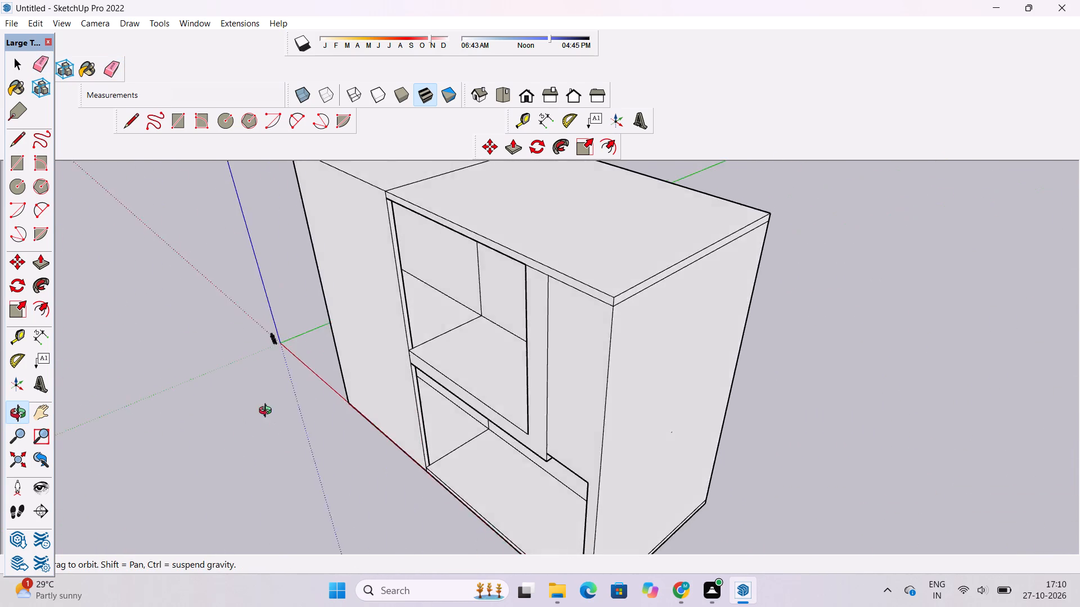
Examine the ground-floor rear wall's window and the four narrow strips beside it beneath the middle slab.
drag(268, 412, 227, 348)
scroll(436, 386, up, 9)
drag(583, 431, 406, 366)
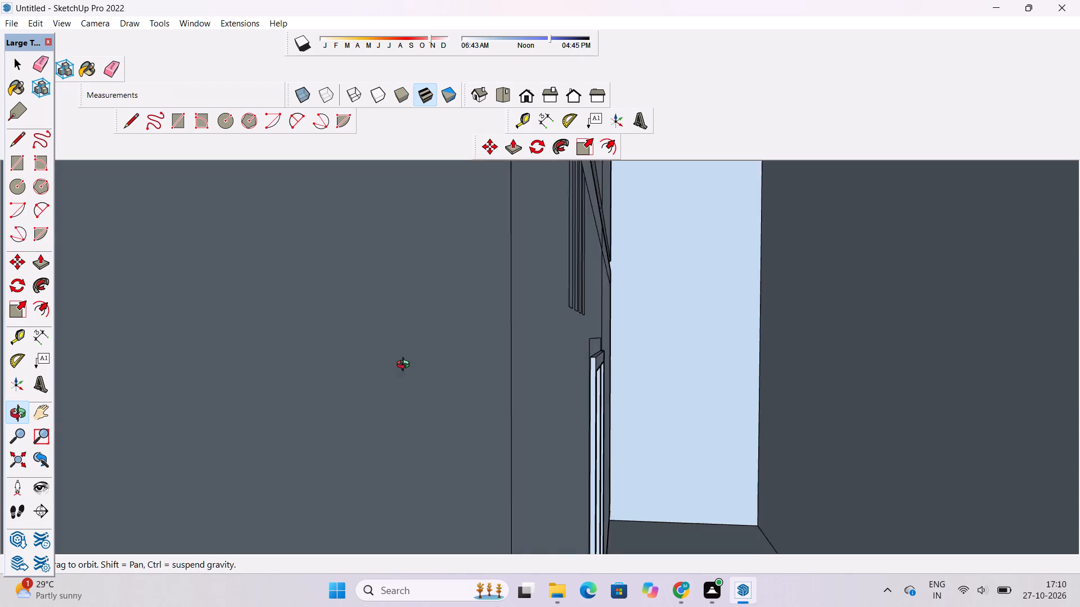
drag(406, 366, 301, 410)
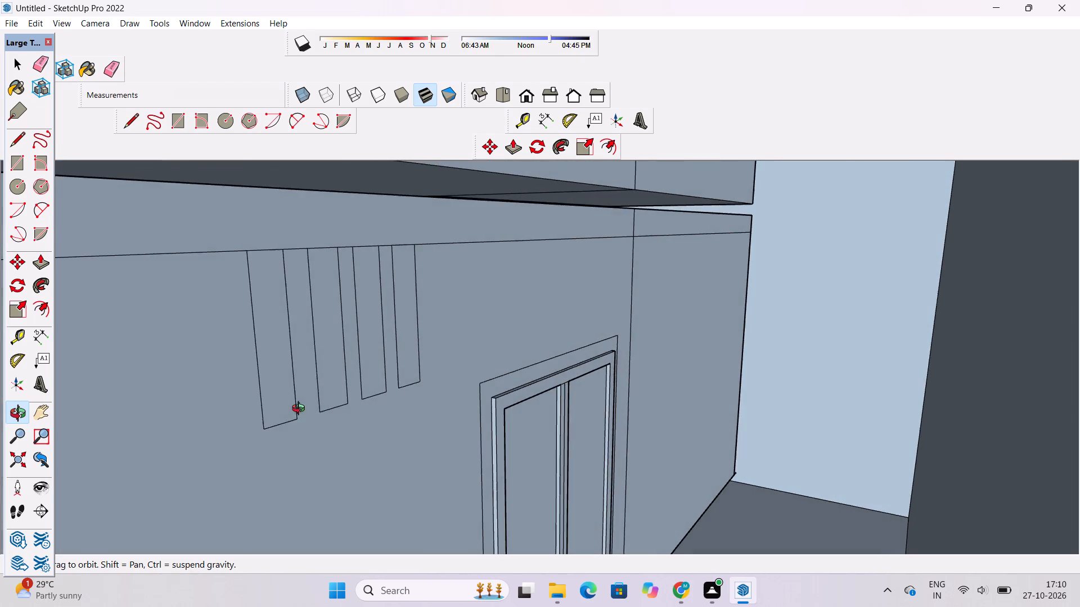
drag(301, 410, 651, 401)
scroll(707, 348, down, 3)
shift+drag(727, 342, 718, 345)
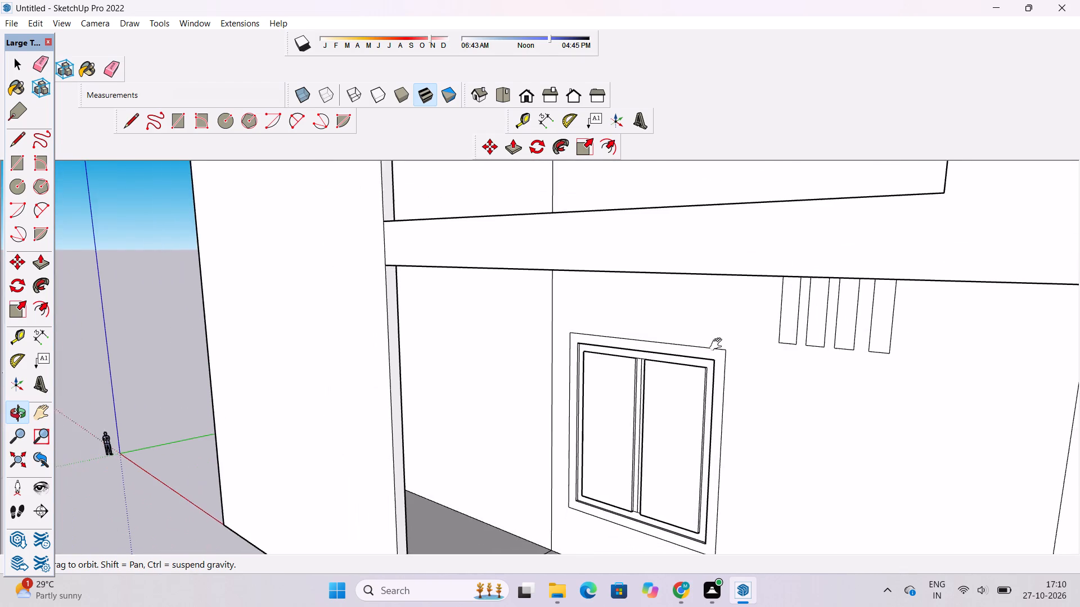
shift+drag(718, 345, 598, 357)
drag(597, 358, 746, 341)
shift+drag(755, 329, 721, 343)
drag(722, 360, 746, 297)
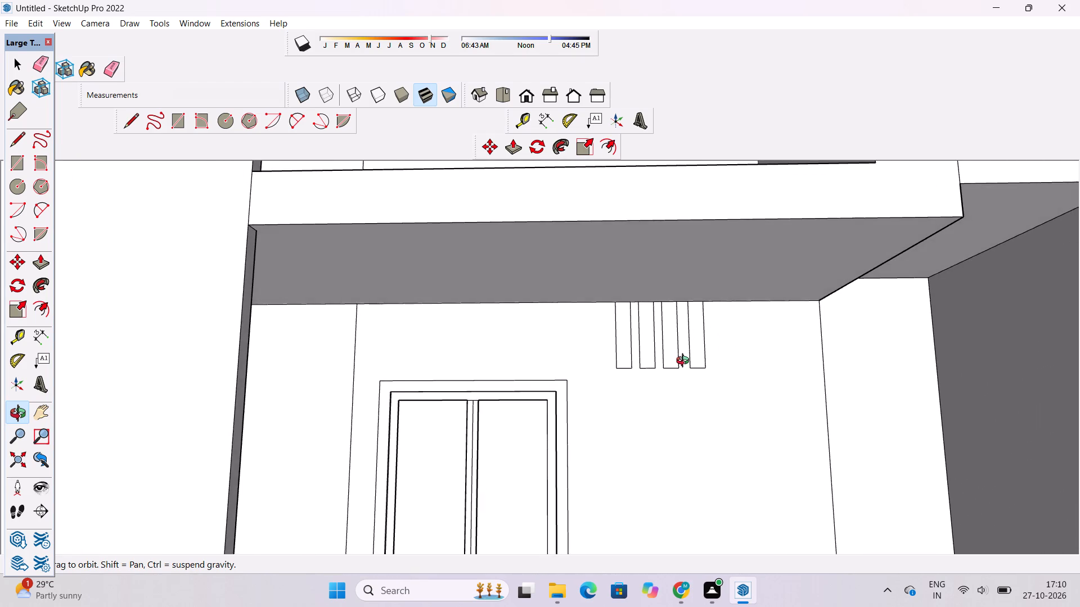
scroll(685, 362, up, 3)
drag(685, 362, 624, 364)
drag(617, 365, 608, 368)
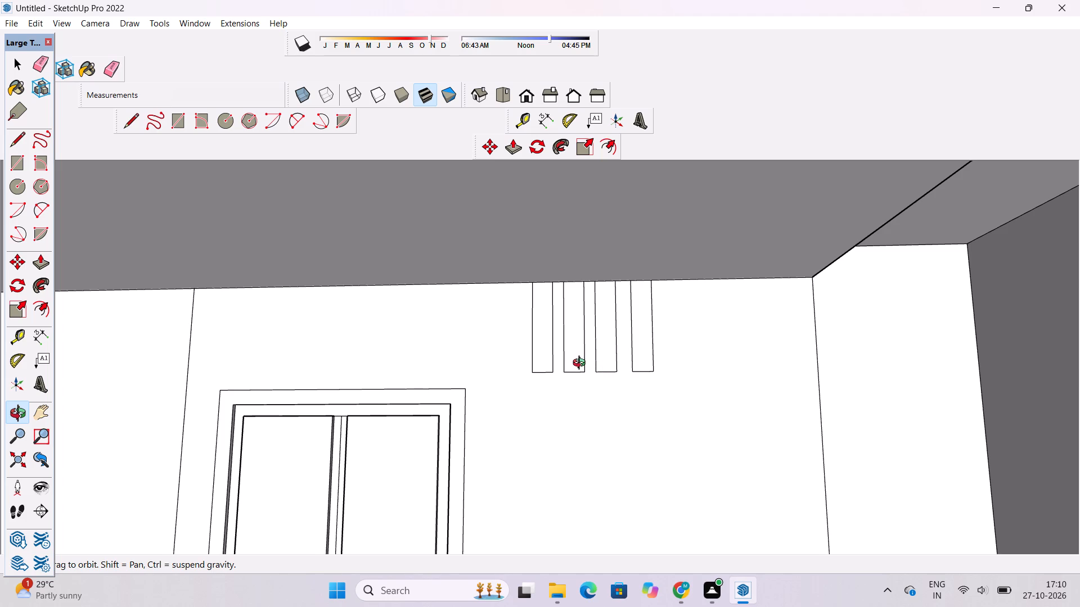
drag(582, 364, 584, 369)
drag(591, 375, 604, 392)
shift+click(596, 379)
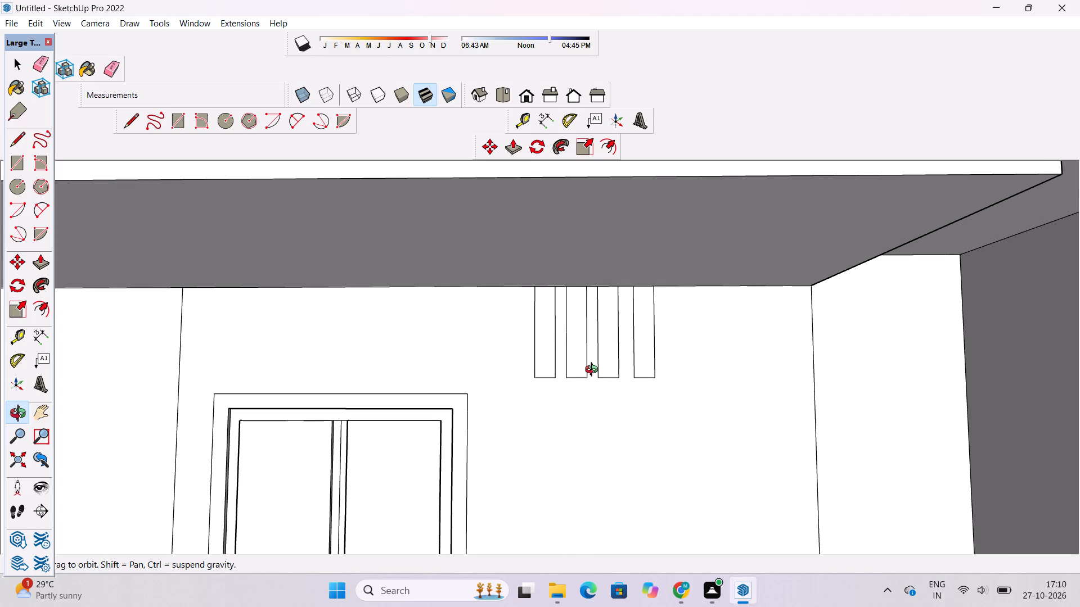
drag(594, 371, 606, 382)
scroll(609, 382, down, 2)
drag(622, 405, 607, 366)
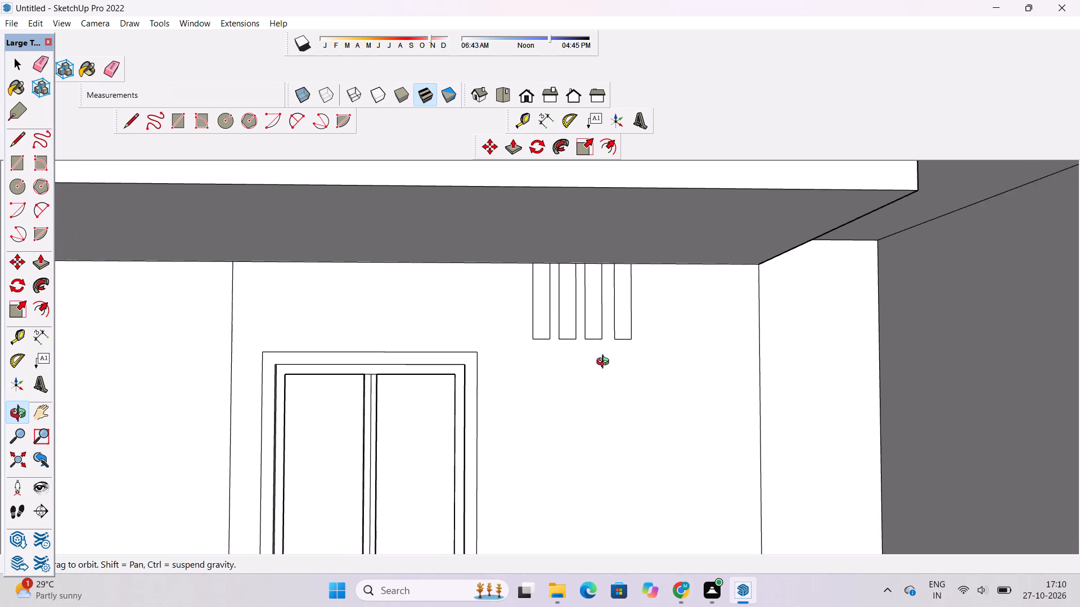
drag(605, 363, 681, 400)
scroll(582, 380, down, 5)
shift+drag(589, 386, 537, 365)
drag(534, 366, 517, 401)
Examine the whole building's front openings, solid bay, roof and end face from several angles.
scroll(508, 395, down, 1)
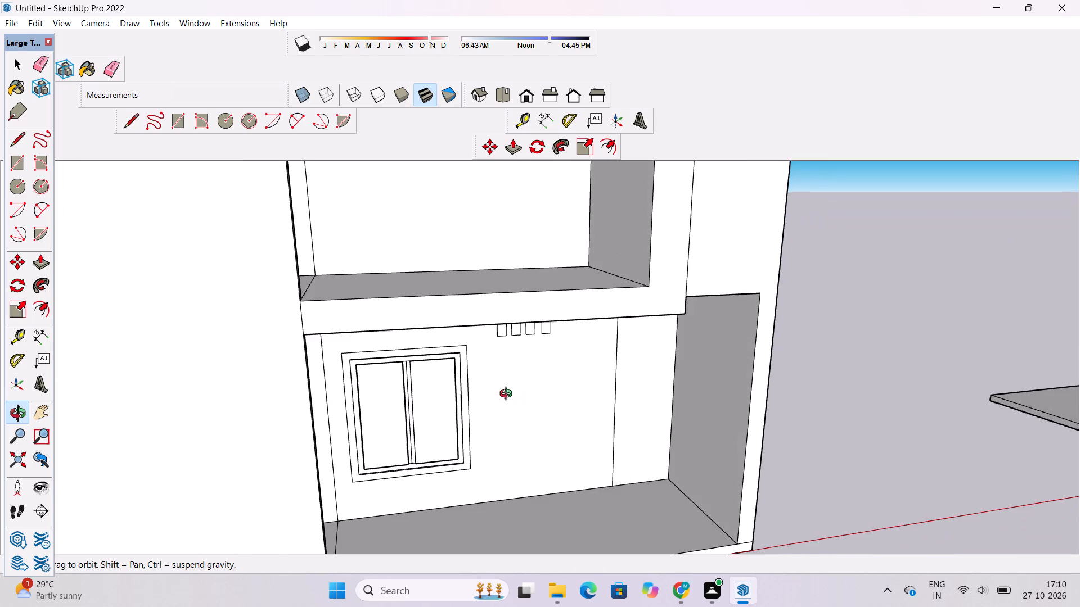
shift+drag(515, 391, 531, 408)
scroll(501, 400, down, 5)
shift+drag(545, 393, 528, 400)
drag(568, 392, 554, 391)
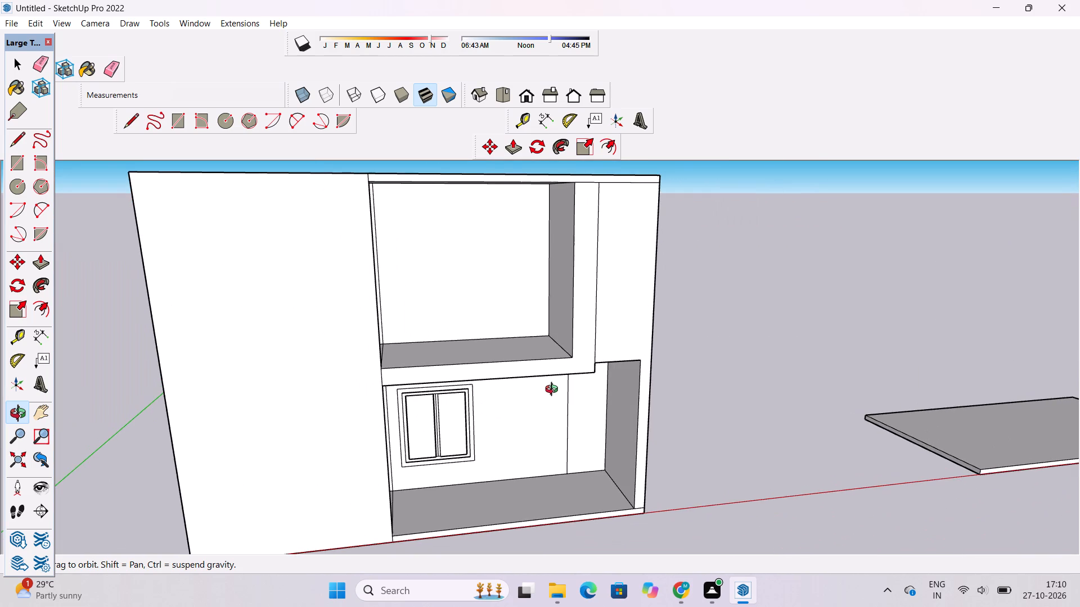
scroll(501, 389, down, 3)
drag(494, 389, 511, 452)
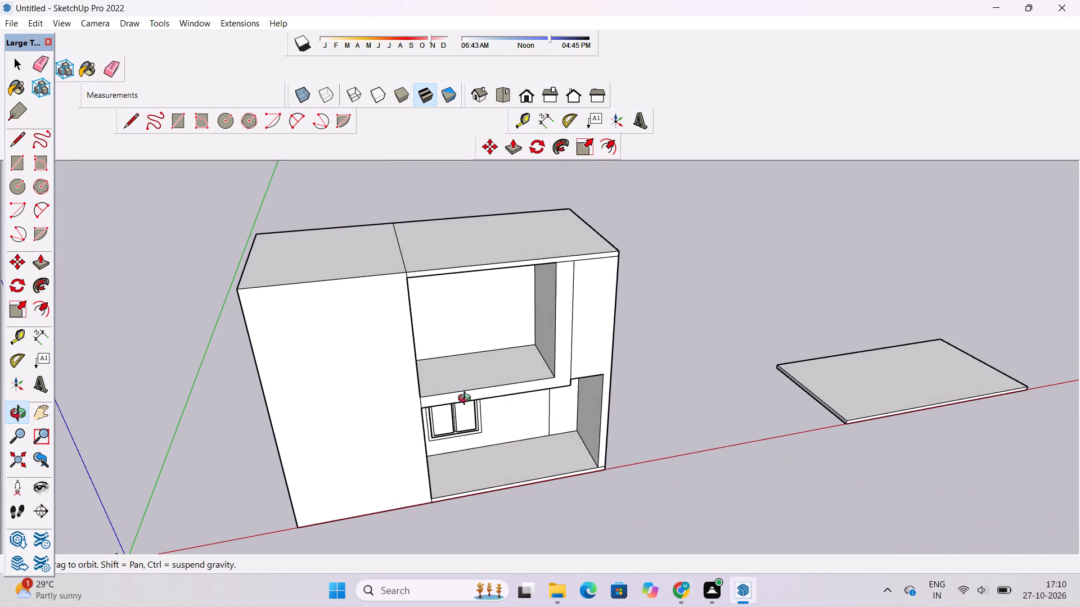
scroll(408, 352, up, 3)
shift+drag(420, 338, 337, 389)
drag(381, 366, 375, 341)
scroll(376, 329, down, 2)
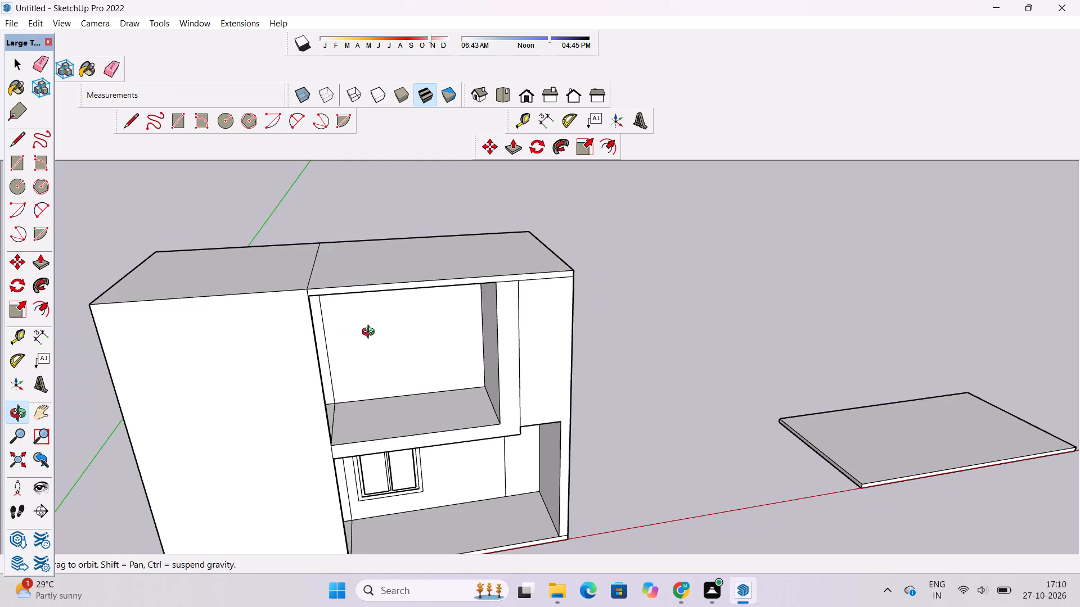
shift+drag(352, 337, 407, 339)
scroll(407, 339, down, 3)
drag(453, 290, 425, 309)
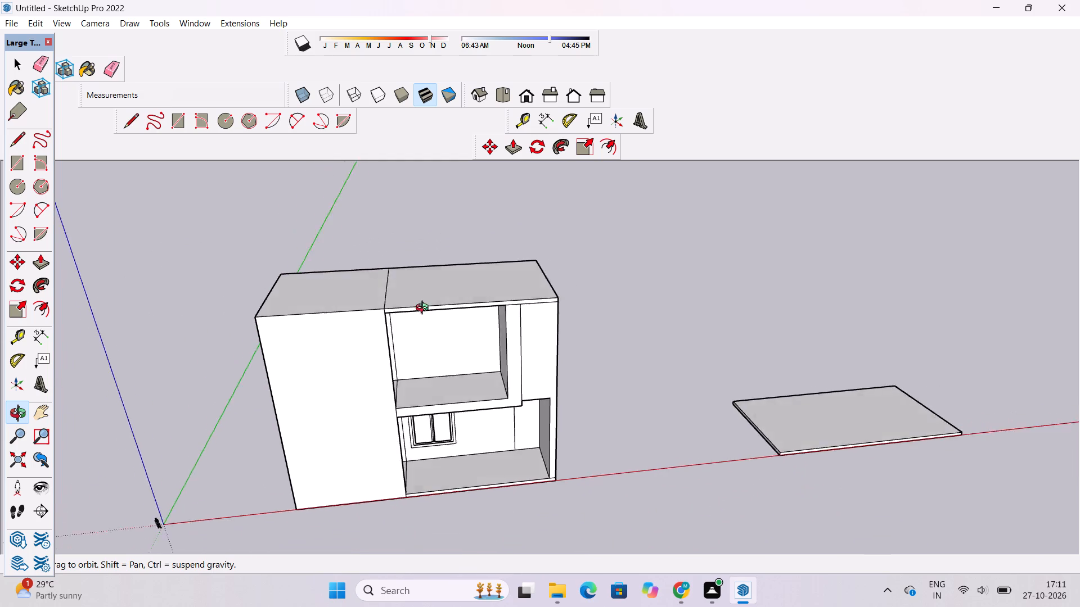
drag(425, 309, 373, 350)
drag(480, 372, 399, 352)
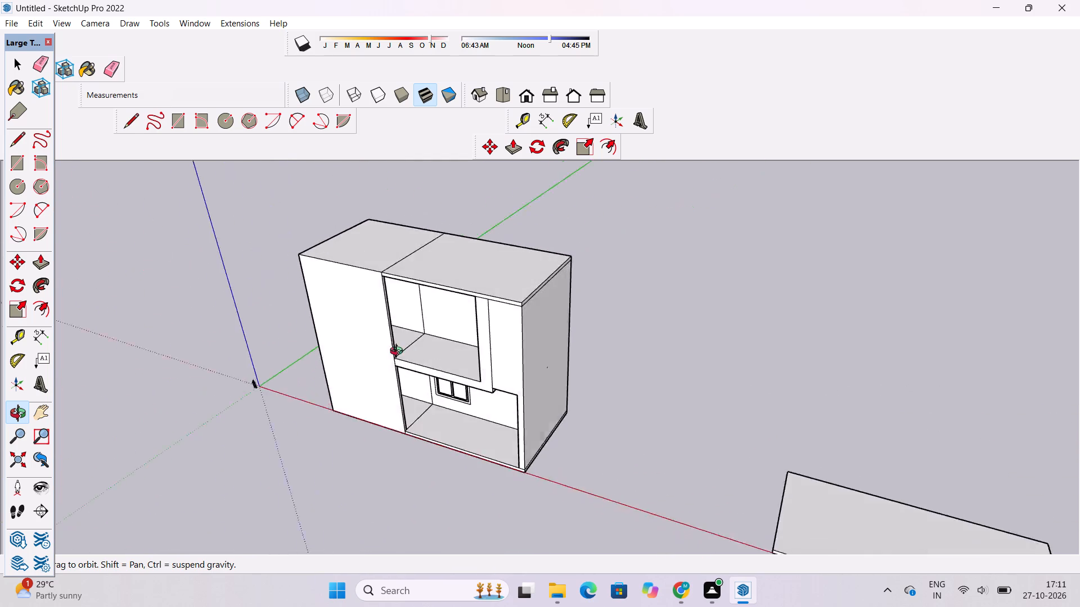
drag(399, 352, 443, 354)
drag(559, 356, 706, 237)
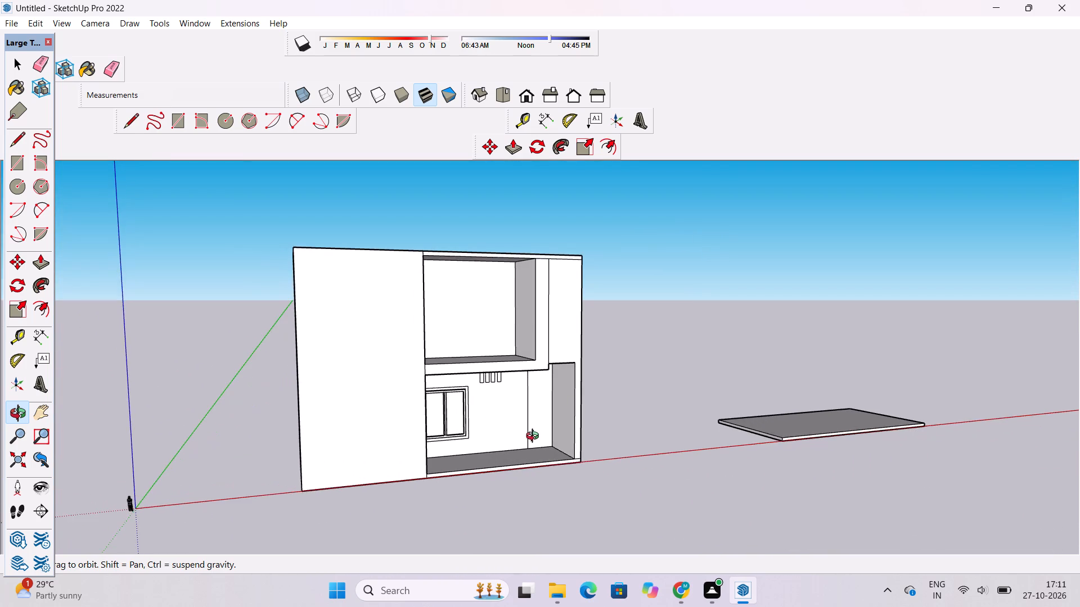
scroll(533, 439, up, 2)
drag(724, 412, 664, 491)
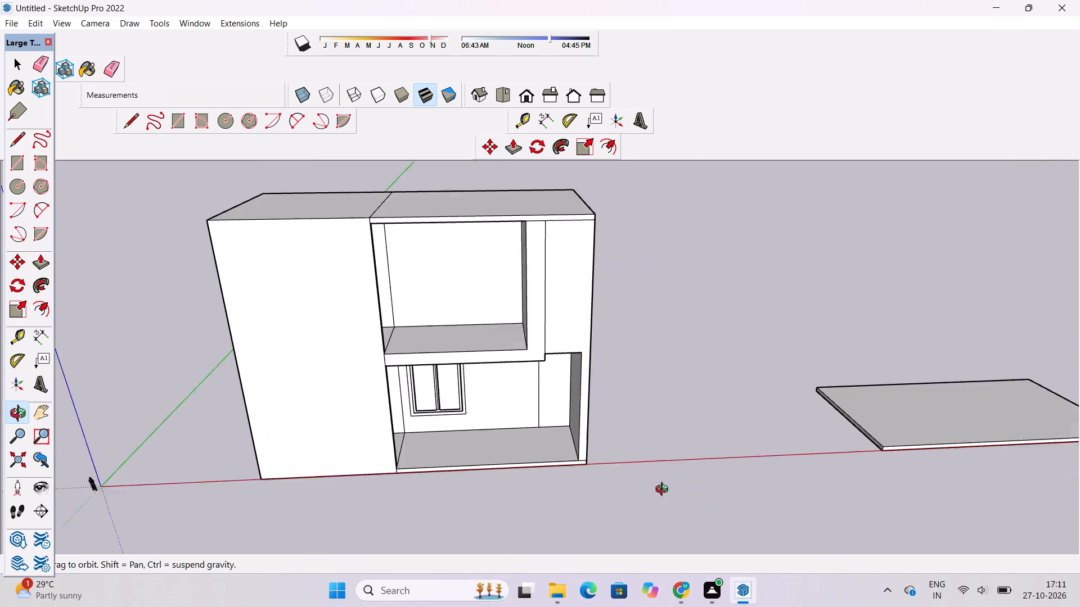
Place a guide along the ground-floor slab's inner edge at the foot of the rear wall.
drag(664, 491, 681, 490)
shift+drag(565, 457, 524, 444)
drag(523, 443, 483, 450)
key(t)
scroll(485, 423, up, 7)
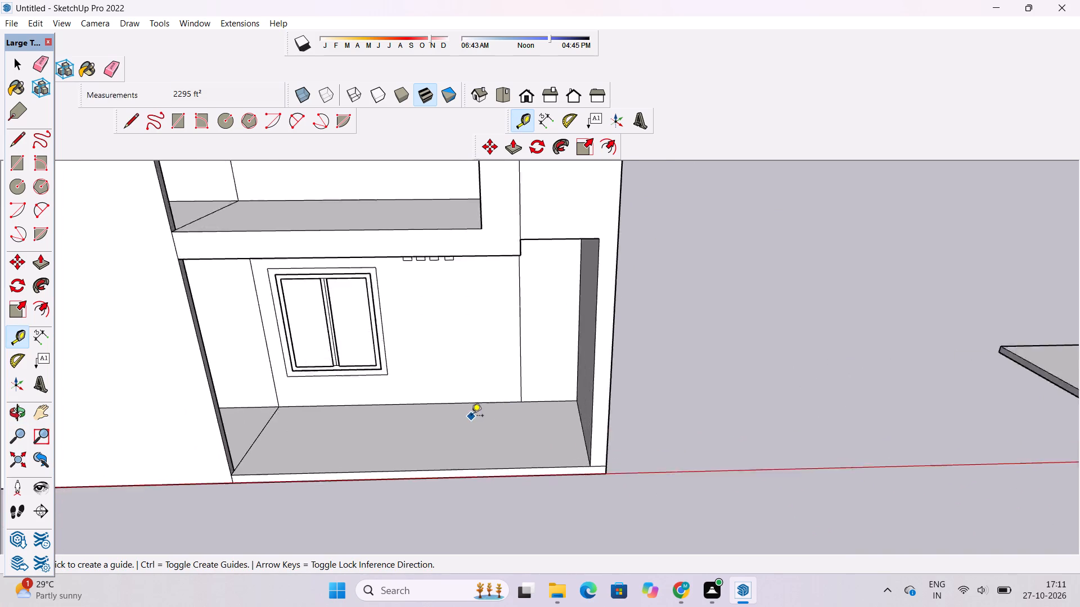
scroll(471, 416, up, 1)
click(468, 396)
click(507, 402)
scroll(418, 425, down, 4)
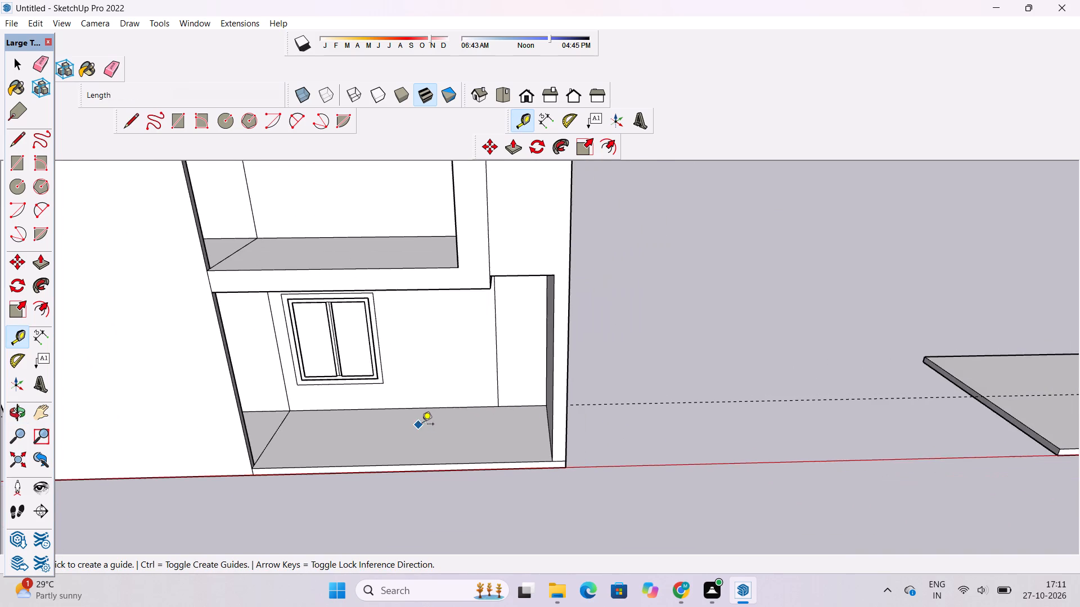
Measure along the end face's lower slab line from the guide to the building's rear corner.
key(o)
drag(583, 406, 370, 442)
scroll(661, 415, up, 2)
shift+drag(667, 425, 669, 452)
drag(669, 452, 638, 445)
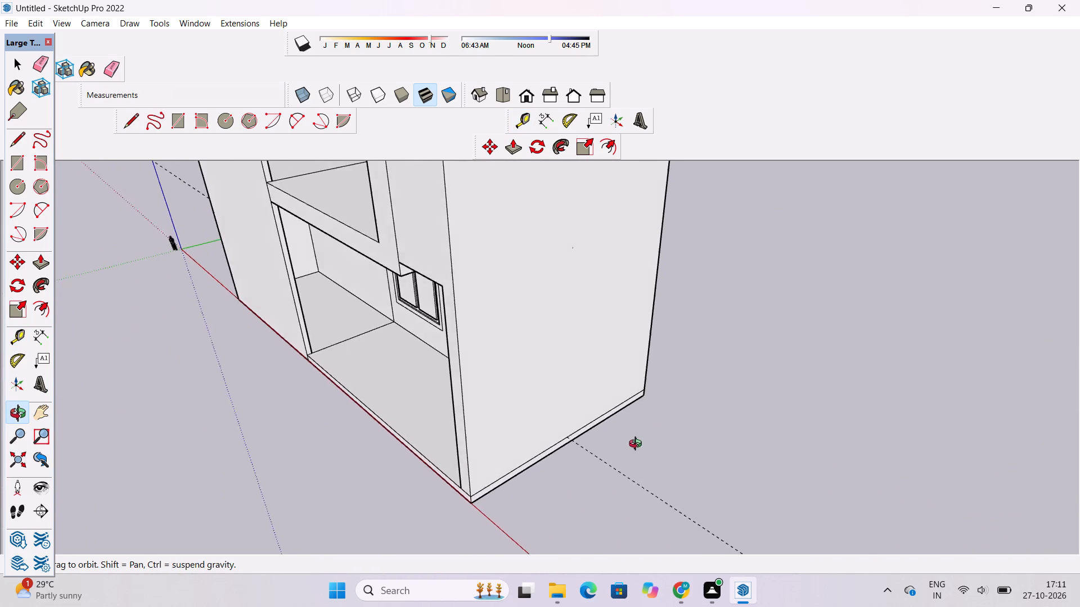
drag(638, 445, 561, 416)
scroll(527, 440, up, 14)
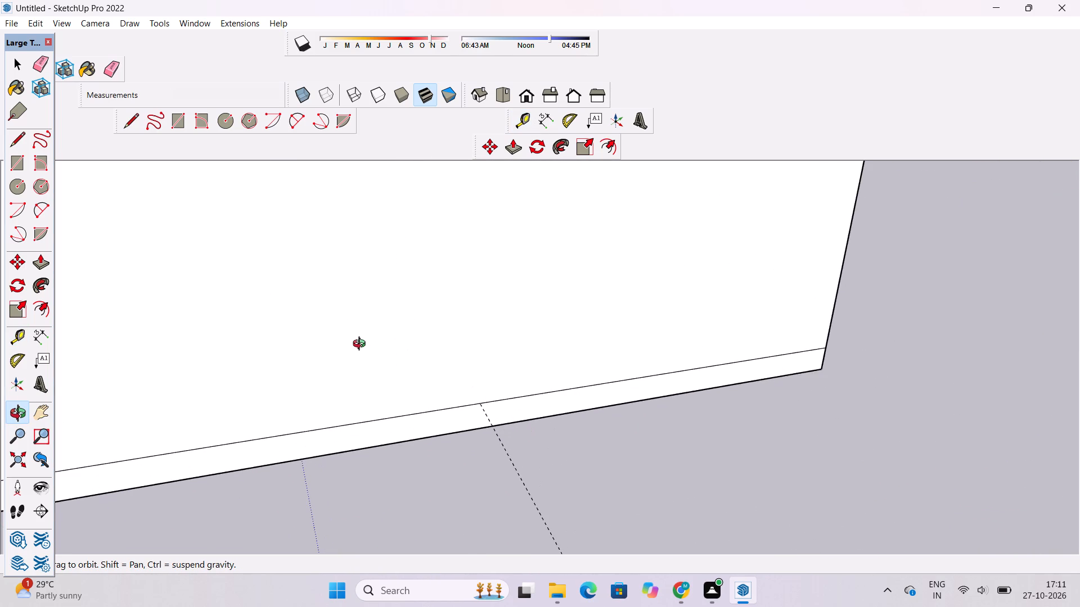
scroll(344, 419, down, 6)
shift+click(447, 404)
scroll(445, 392, down, 4)
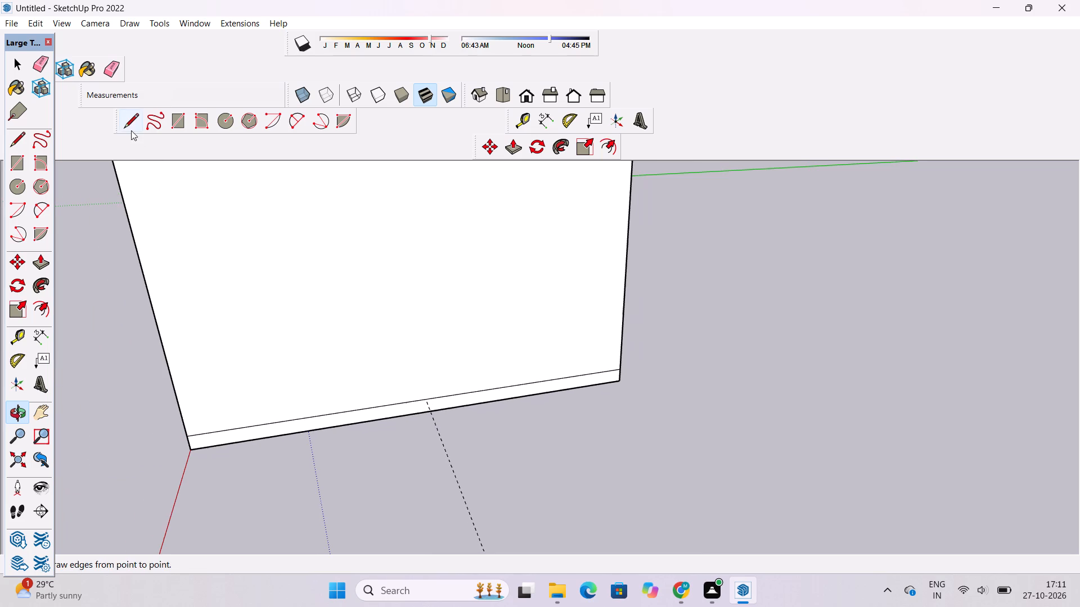
click(127, 123)
scroll(428, 400, up, 4)
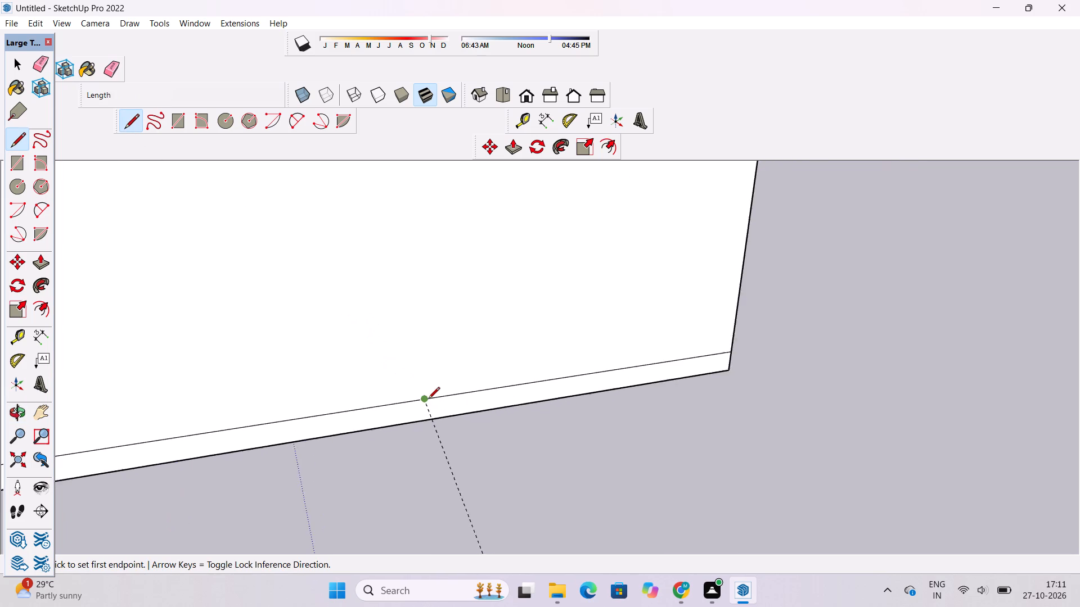
scroll(428, 400, up, 5)
click(421, 400)
scroll(421, 400, down, 4)
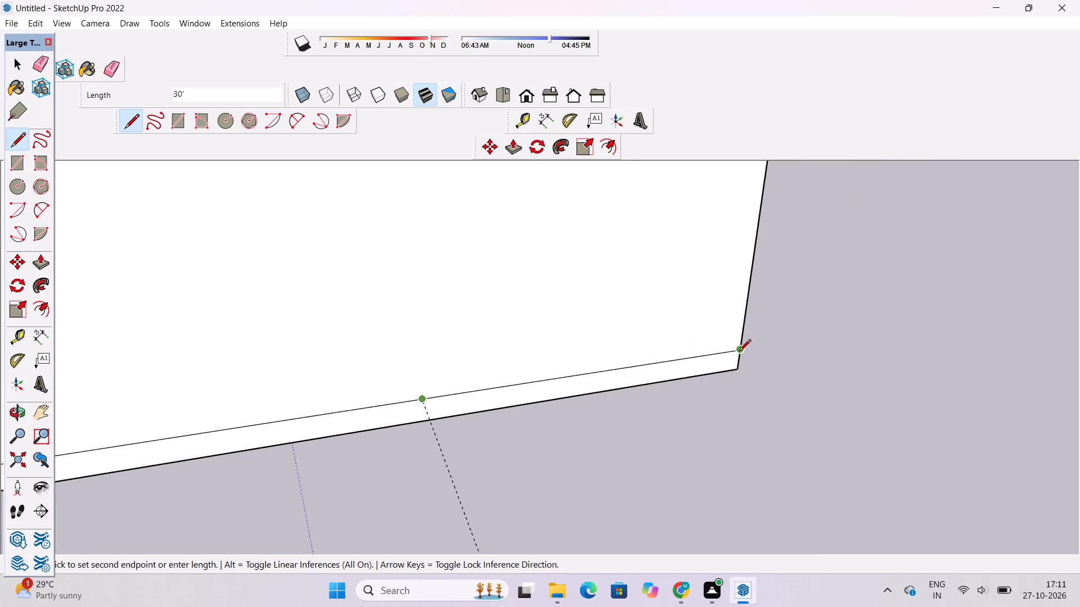
key(space)
Examine the building's roof and open front from above, relative to the ground-level guide.
key(o)
scroll(655, 364, down, 11)
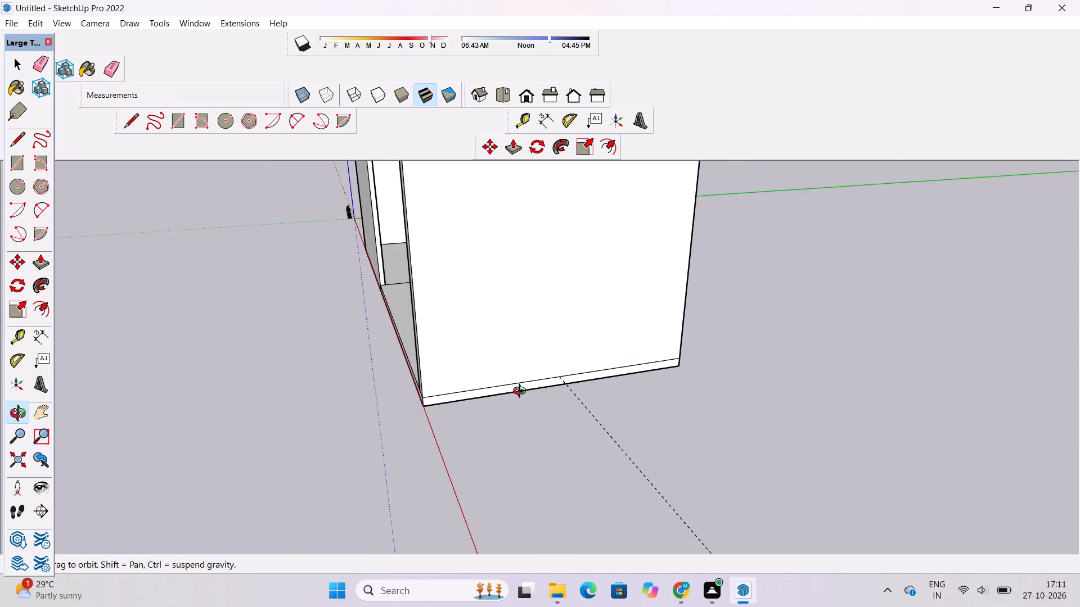
drag(527, 395, 686, 389)
scroll(655, 373, down, 4)
shift+drag(473, 360, 424, 400)
shift+drag(430, 407, 525, 485)
scroll(550, 440, down, 5)
shift+drag(551, 418, 526, 440)
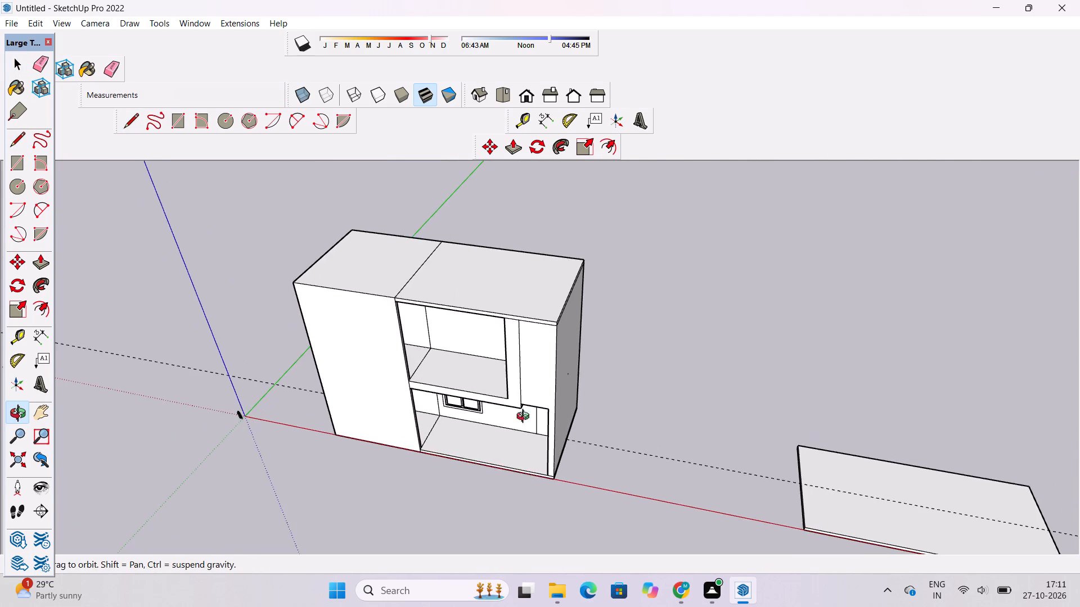
scroll(505, 343, up, 3)
shift+drag(479, 343, 457, 374)
drag(457, 375, 490, 384)
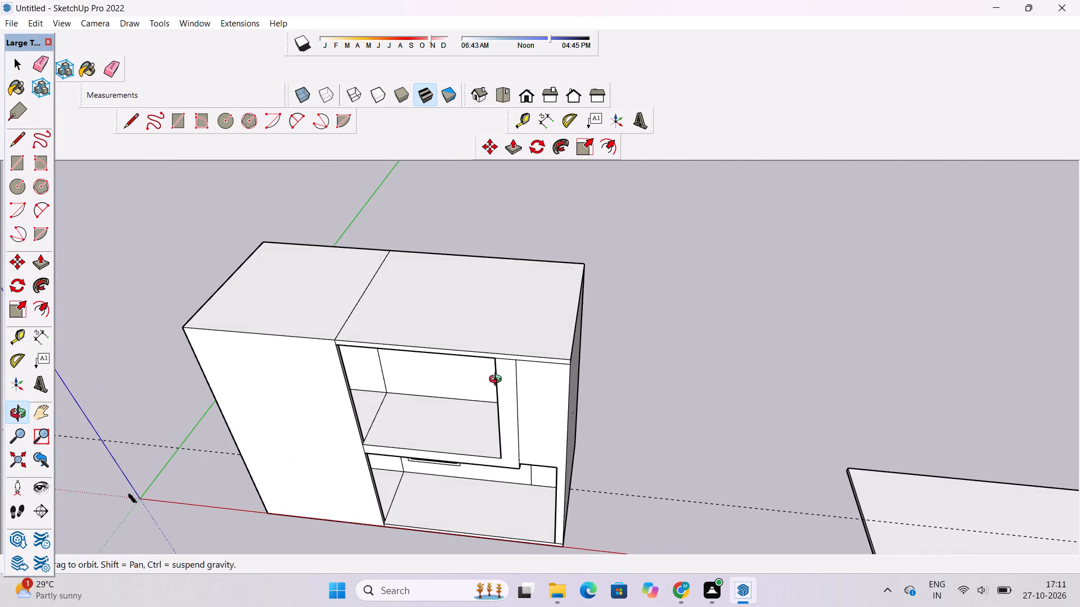
shift+drag(497, 380, 485, 384)
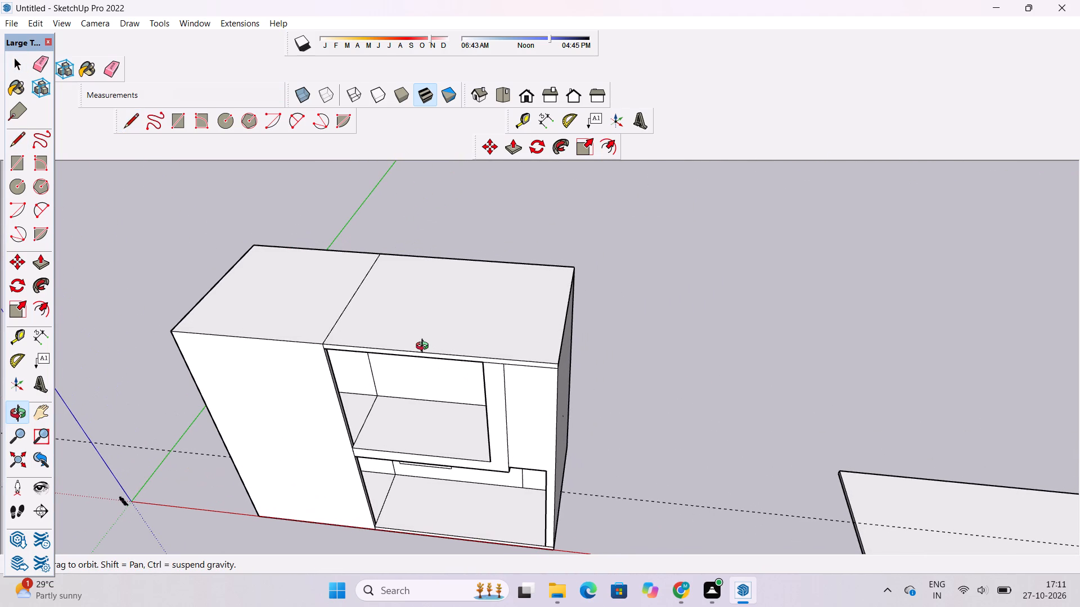
scroll(425, 347, up, 1)
scroll(425, 347, down, 4)
shift+drag(424, 348, 417, 360)
drag(421, 360, 466, 366)
drag(416, 381, 417, 395)
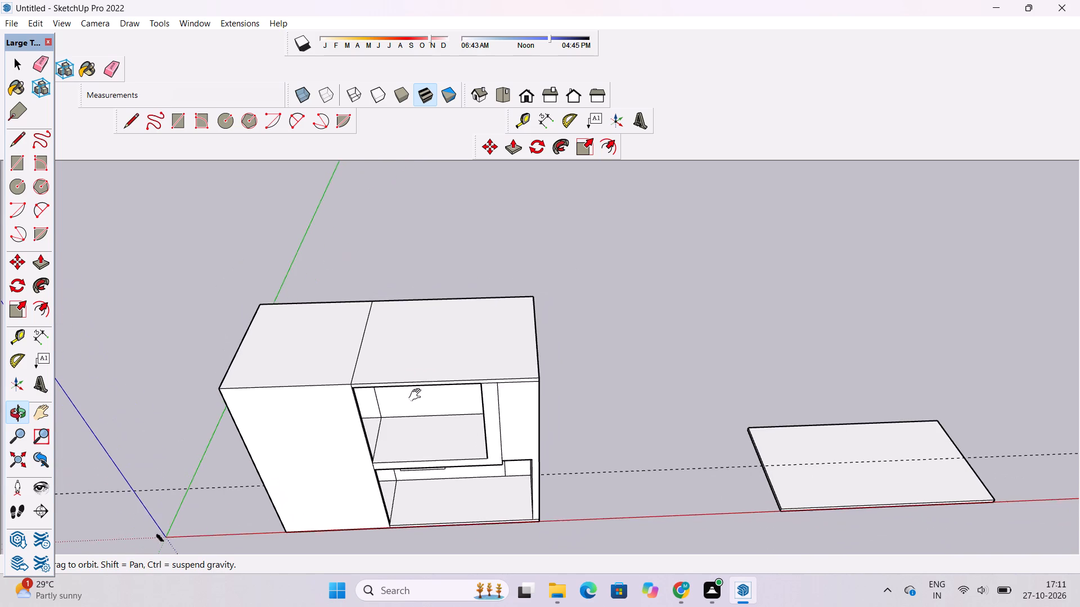
drag(417, 395, 425, 411)
drag(425, 411, 413, 400)
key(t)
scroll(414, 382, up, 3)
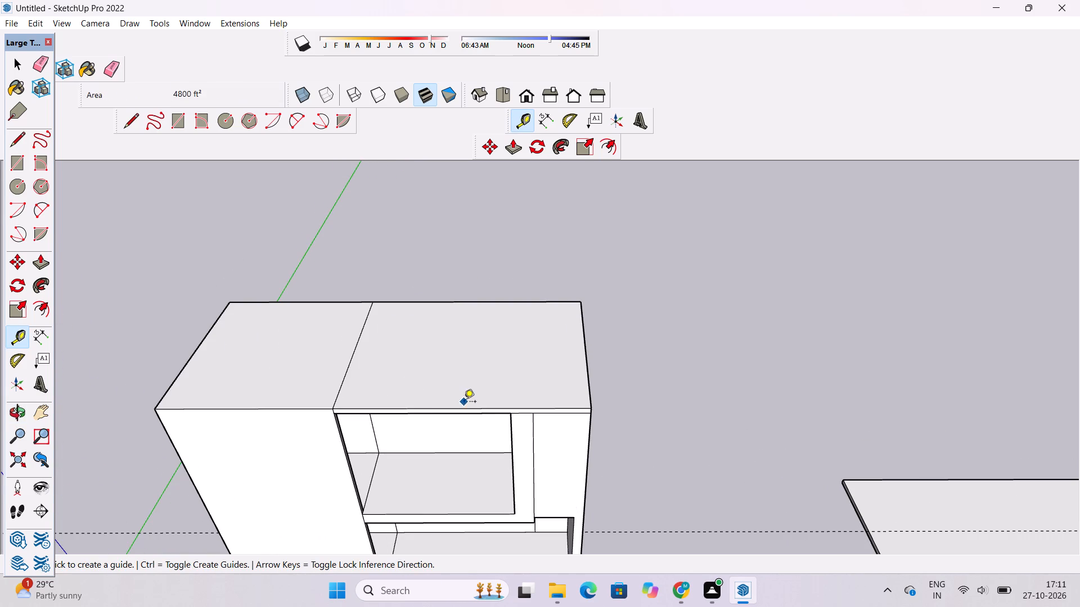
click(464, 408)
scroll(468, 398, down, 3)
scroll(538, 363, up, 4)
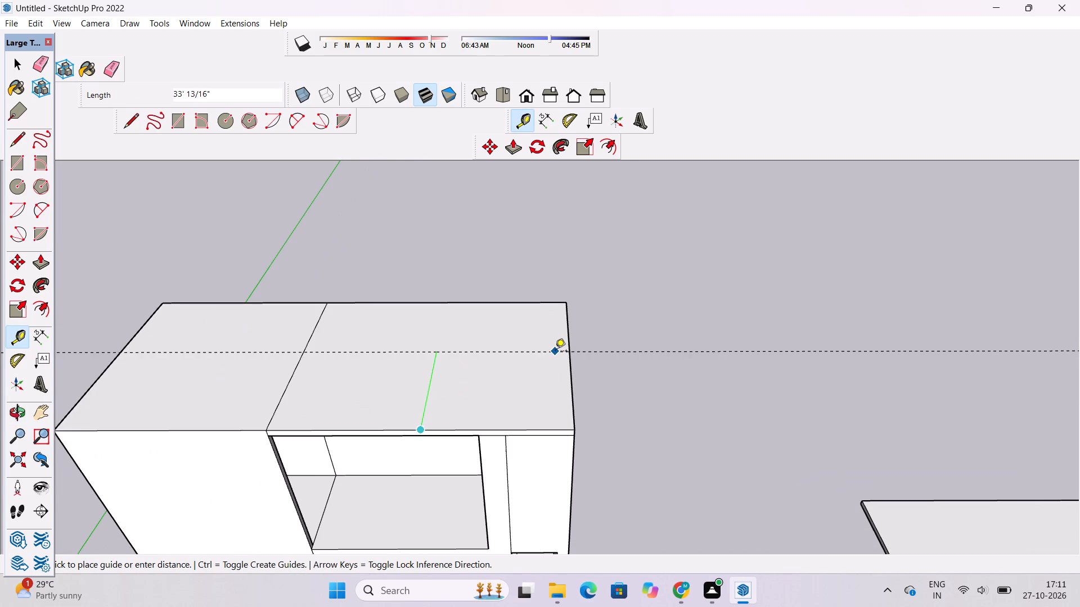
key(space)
Place a guide across the roof, parallel to its rear edge and offset 30' inward from it.
text(t)
click(527, 302)
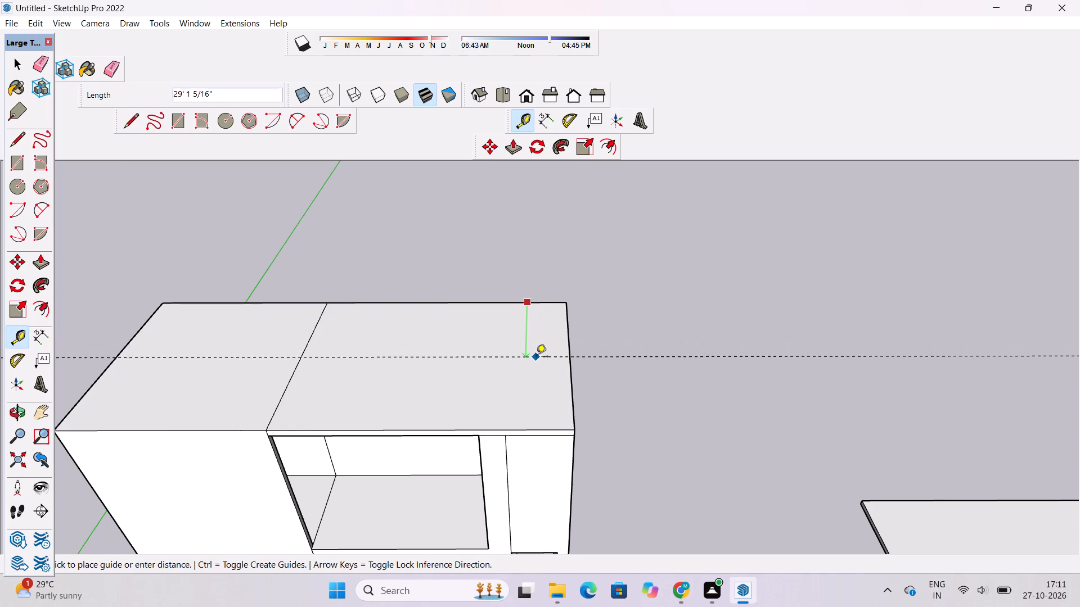
text(30')
key(Return)
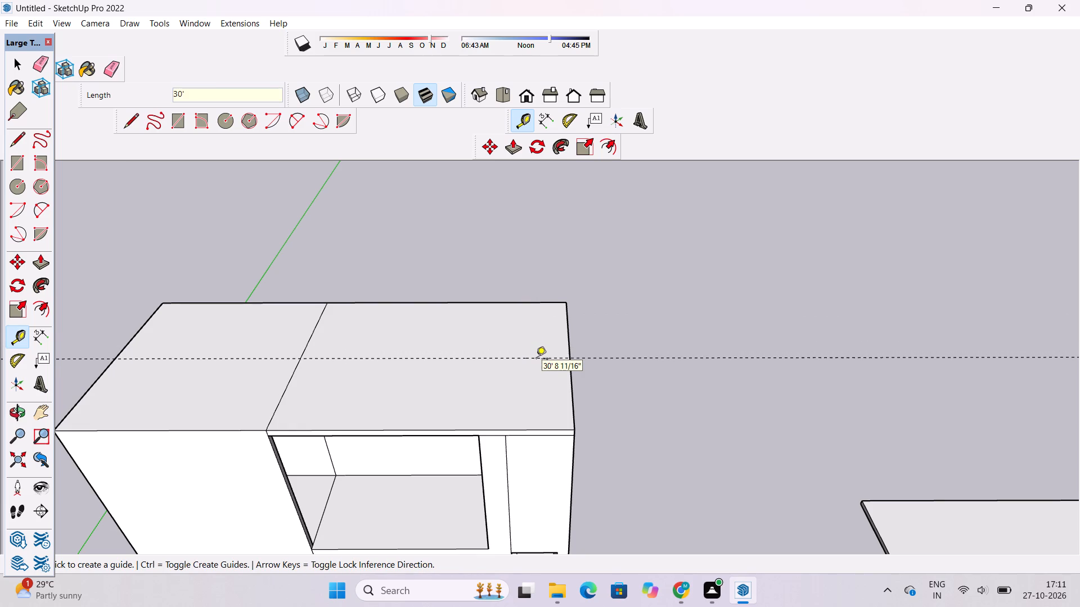
Draw an 80' line across the roof along the guide, from the end edge above the open bays to the cross seam.
key(l)
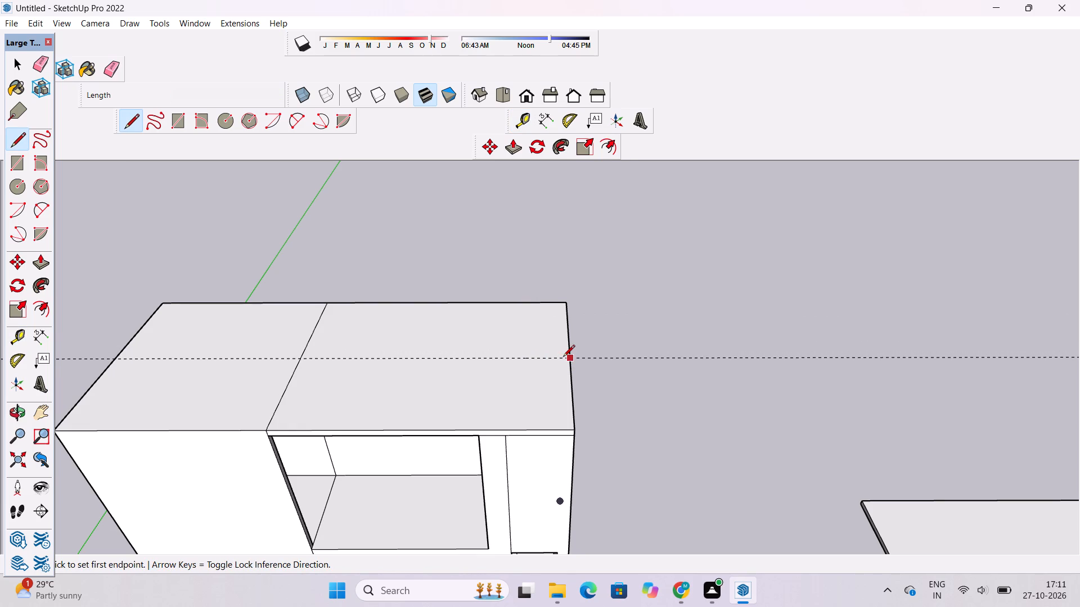
scroll(563, 366, down, 3)
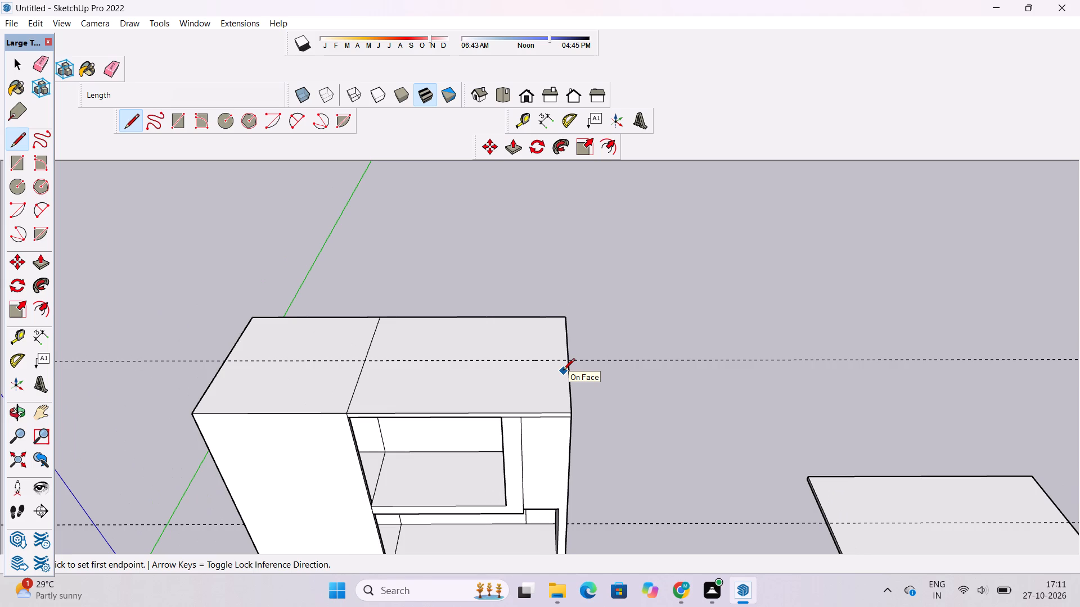
scroll(581, 365, up, 7)
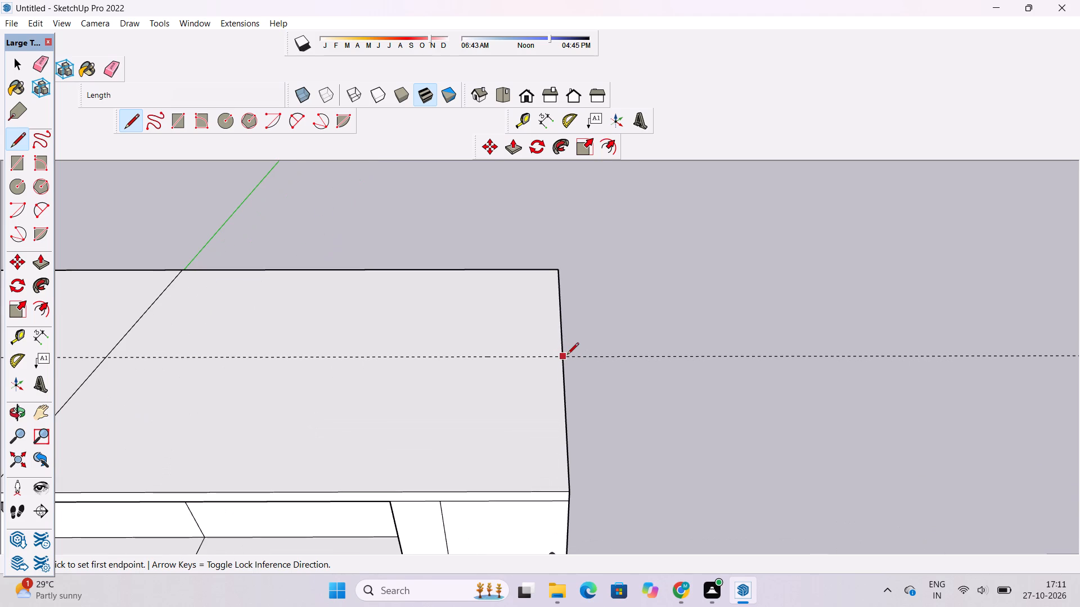
click(562, 356)
scroll(562, 356, down, 4)
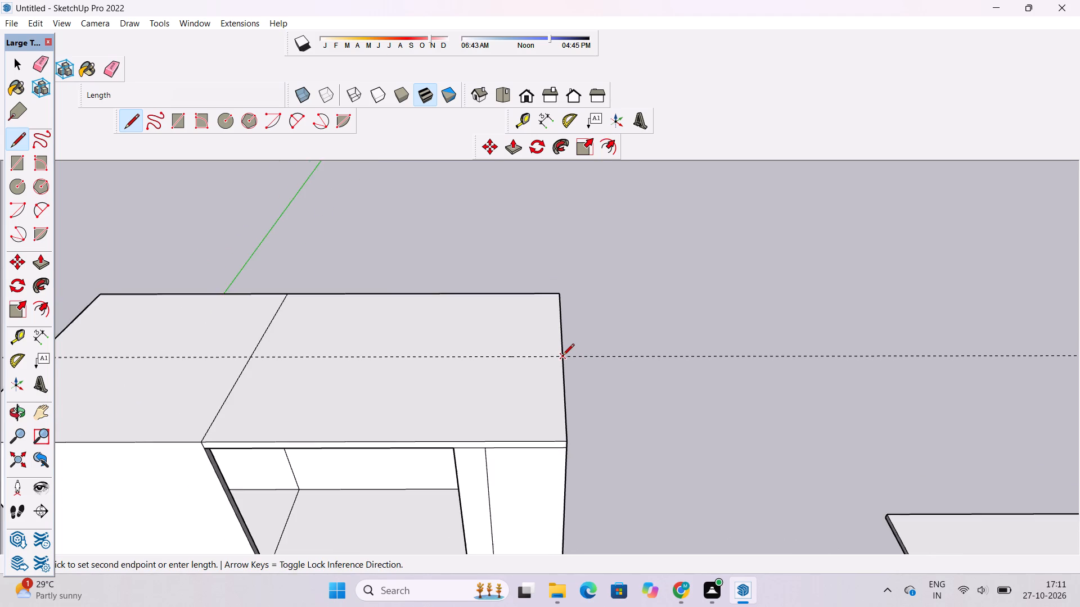
scroll(562, 356, down, 2)
click(306, 356)
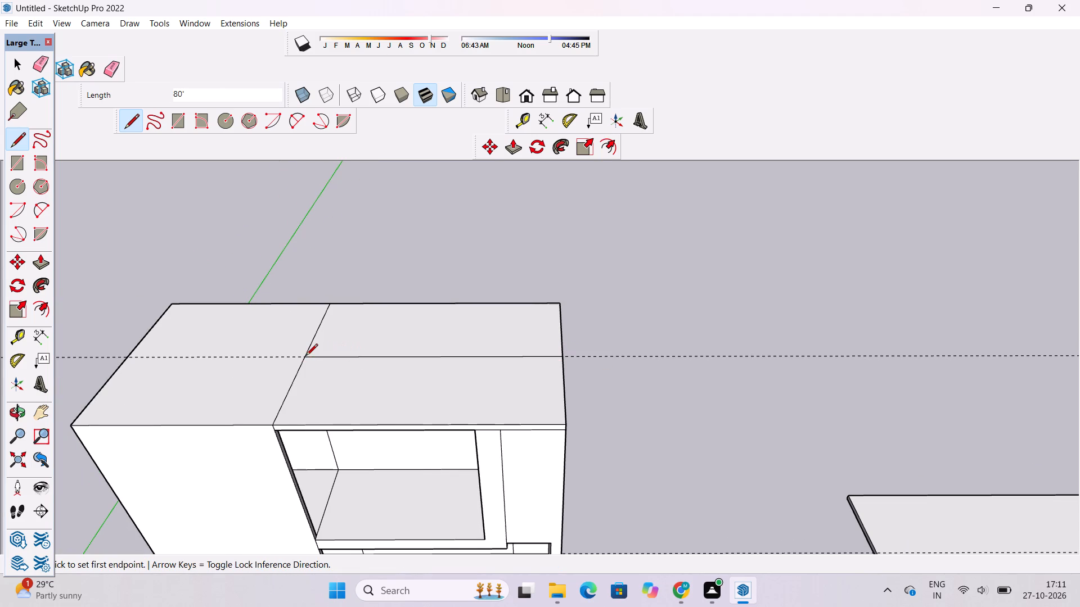
Erase the guide across the roof and the ground-level guide running through the building.
click(109, 66)
drag(640, 343, 629, 369)
key(o)
drag(537, 415, 591, 432)
scroll(594, 424, down, 4)
shift+drag(617, 455, 619, 405)
drag(619, 405, 517, 420)
scroll(282, 354, up, 2)
shift+drag(304, 361, 403, 393)
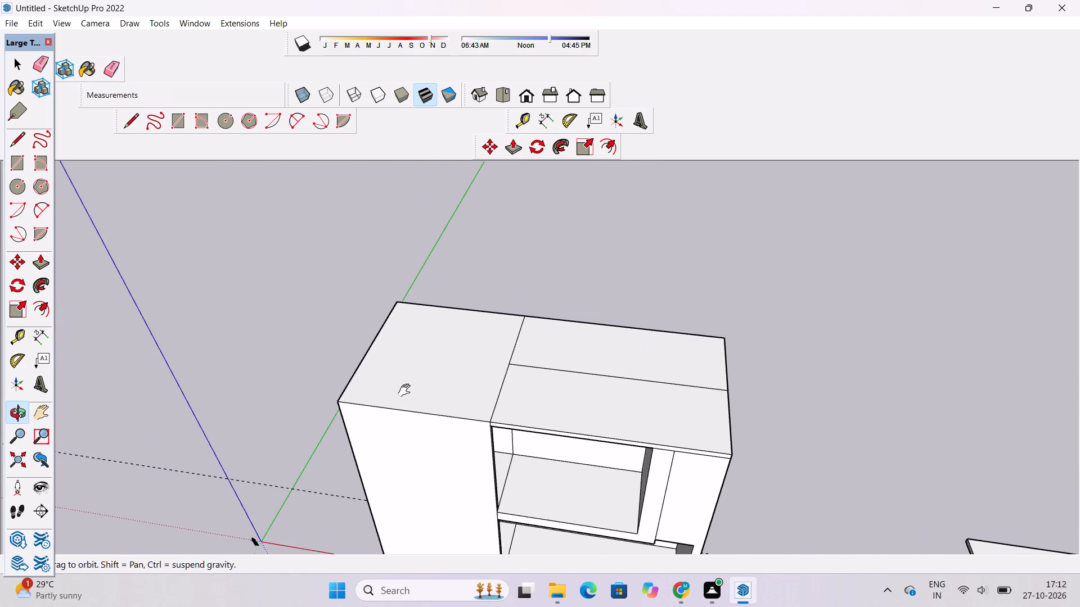
drag(434, 420, 456, 355)
shift+scroll(460, 350, down, 5)
drag(460, 429, 488, 407)
key(e)
drag(362, 420, 367, 443)
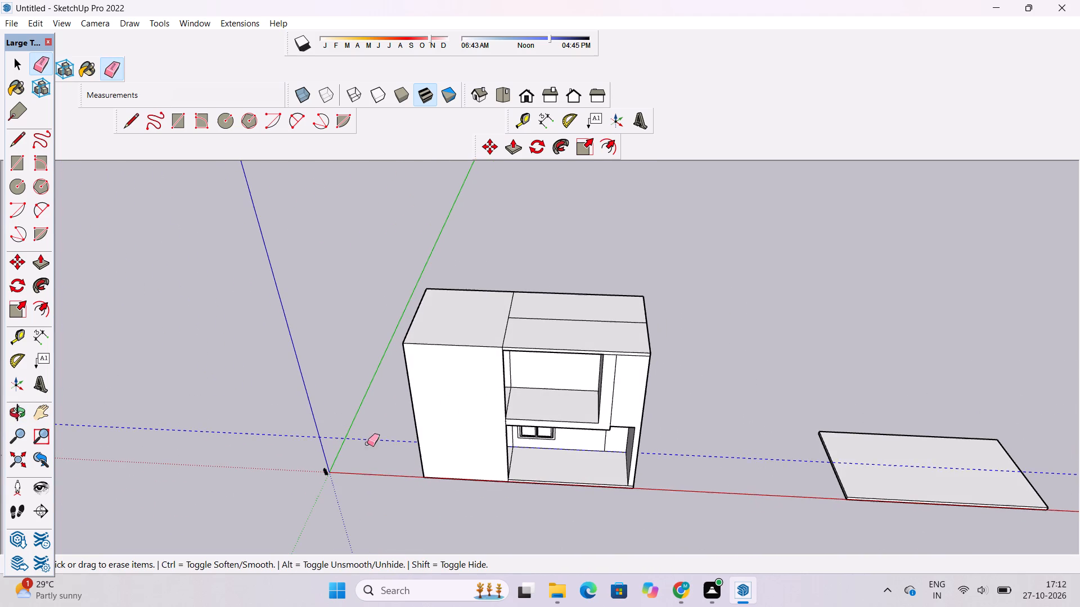
drag(367, 443, 368, 453)
Extend the roof's dividing line along the red axis from the cross seam to the opposite end edge.
key(o)
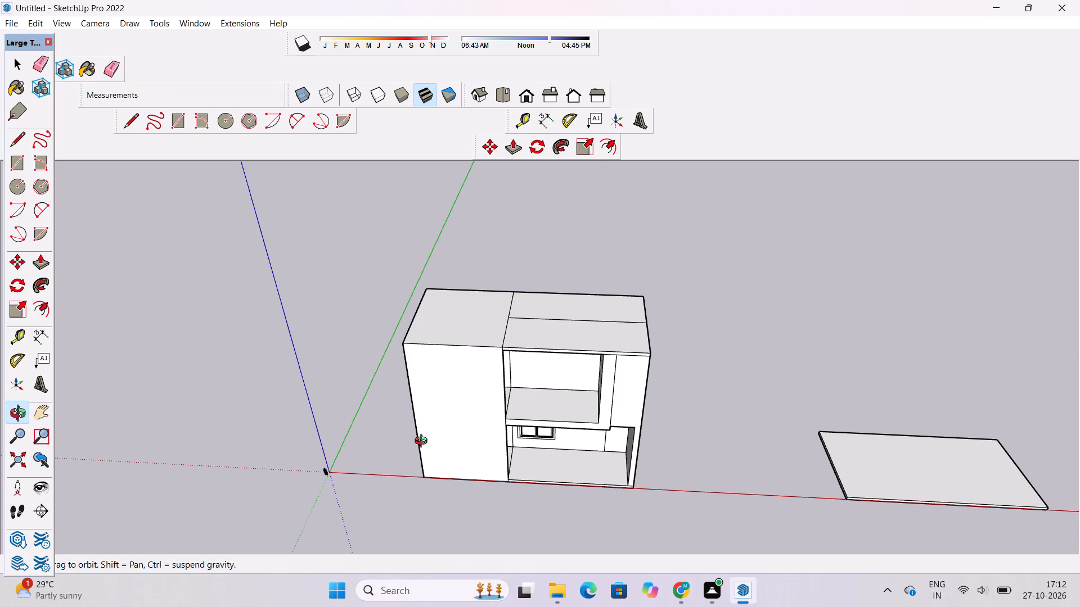
shift+drag(451, 432, 409, 449)
scroll(453, 341, up, 3)
shift+drag(453, 340, 451, 348)
drag(461, 369, 290, 334)
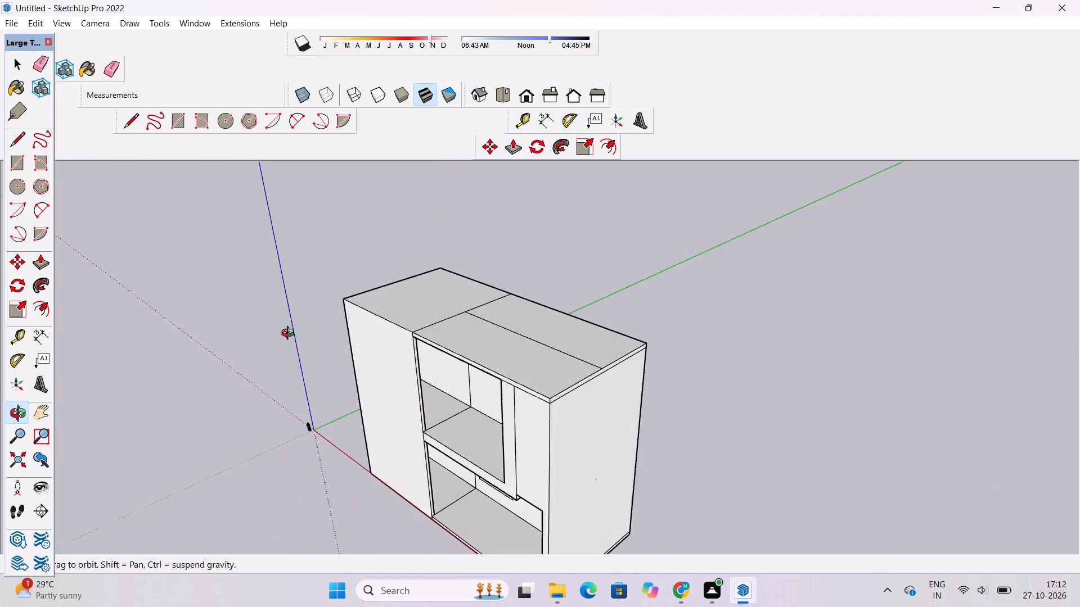
drag(290, 334, 465, 387)
scroll(444, 359, up, 2)
shift+drag(443, 361, 443, 367)
drag(444, 368, 458, 375)
drag(462, 374, 452, 367)
drag(451, 367, 456, 364)
key(l)
click(467, 347)
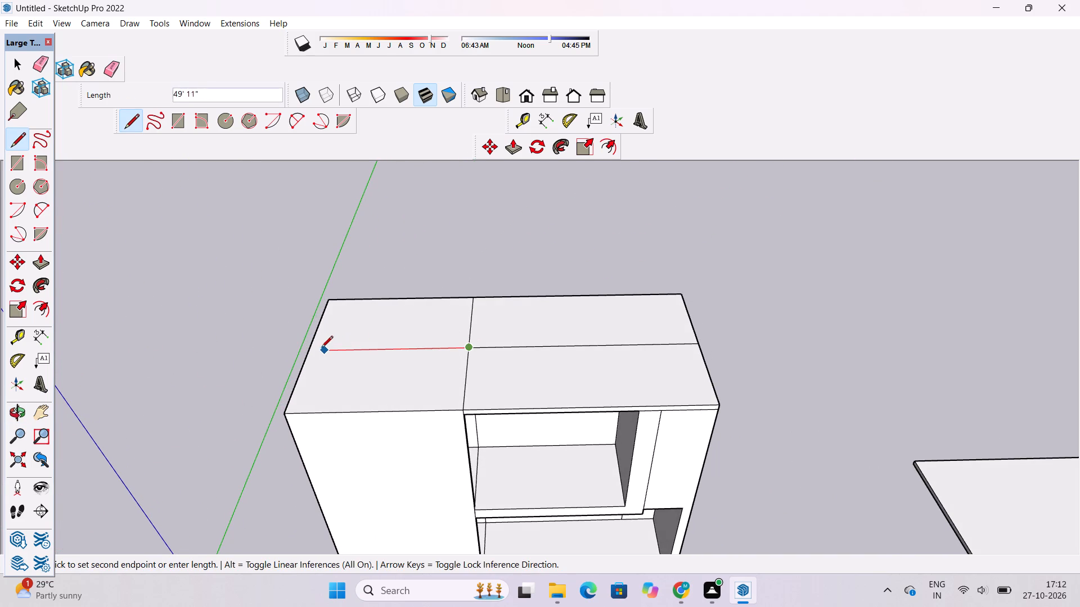
click(307, 350)
scroll(314, 321, down, 7)
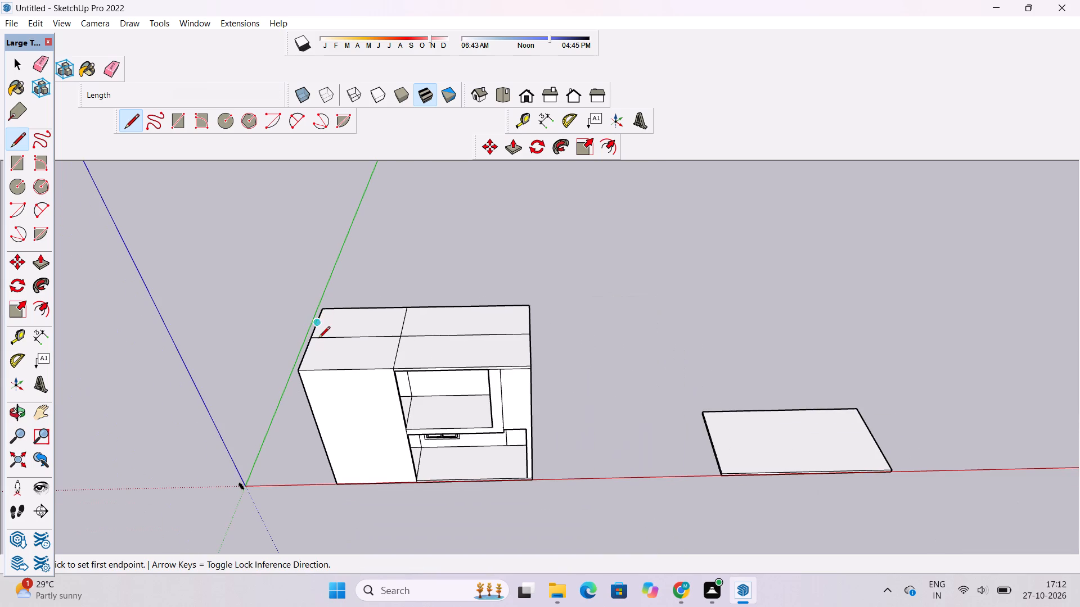
key(space)
Erase the part of the cross seam that lies behind the dividing line, on the roof's rear strip.
key(o)
scroll(391, 314, down, 2)
drag(386, 370, 384, 350)
shift+drag(384, 348, 368, 373)
drag(361, 419, 355, 427)
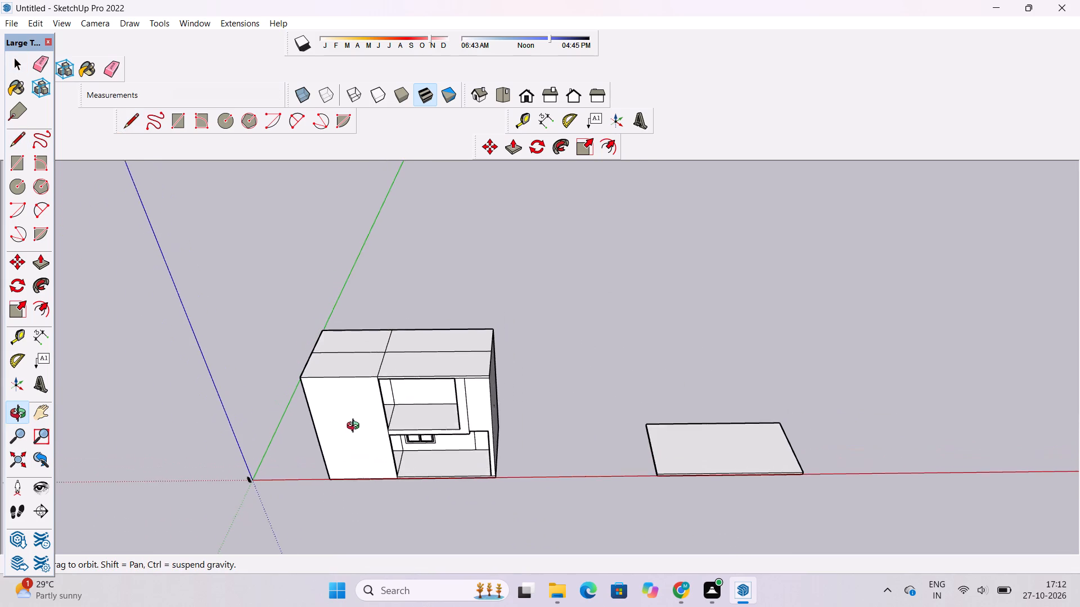
drag(355, 427, 352, 431)
scroll(407, 323, up, 4)
drag(418, 355, 292, 374)
scroll(332, 304, up, 4)
shift+drag(341, 309, 358, 333)
drag(358, 333, 317, 330)
key(e)
drag(429, 302, 445, 327)
Examine the divided roof and the front section above the solid bay from several angles.
scroll(487, 307, down, 4)
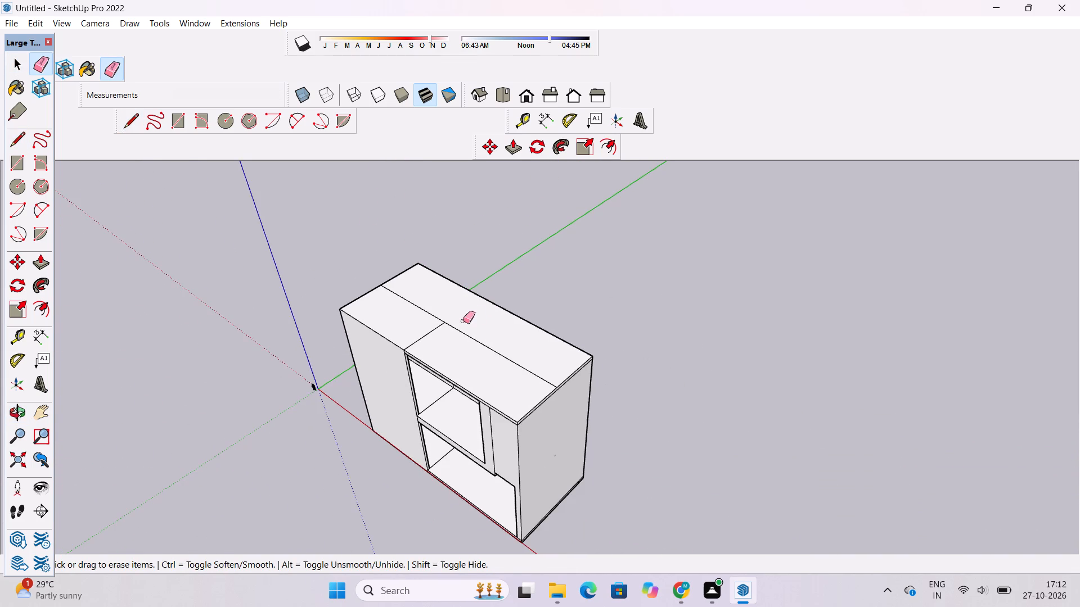
scroll(433, 326, up, 3)
key(o)
drag(447, 395, 311, 324)
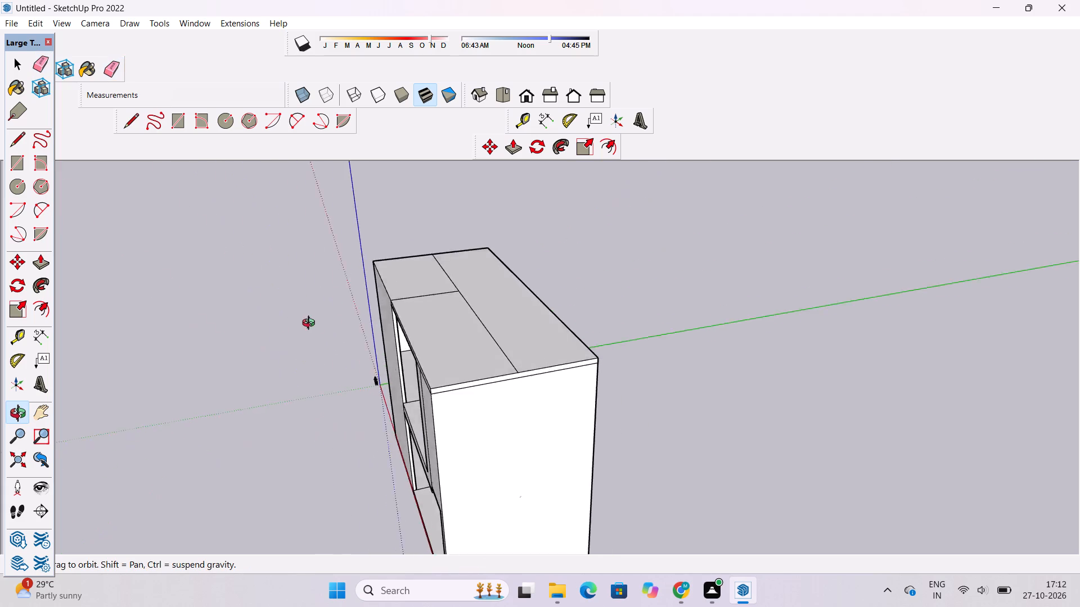
drag(311, 324, 521, 372)
shift+drag(478, 380, 443, 327)
drag(444, 326, 517, 352)
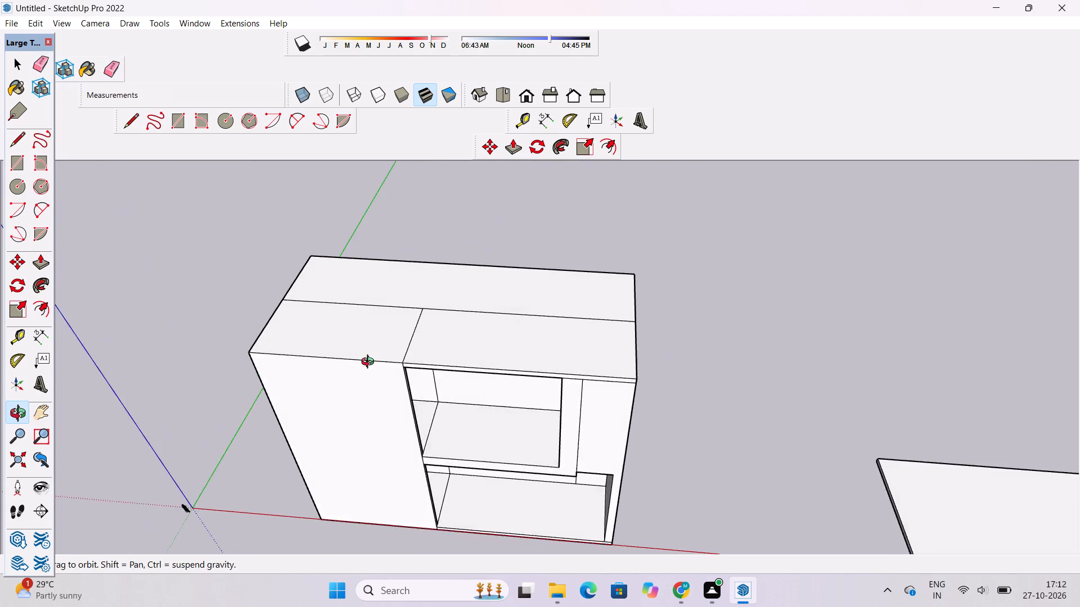
scroll(370, 363, up, 3)
shift+drag(363, 362, 416, 356)
drag(430, 359, 651, 307)
drag(514, 367, 380, 392)
scroll(331, 386, up, 2)
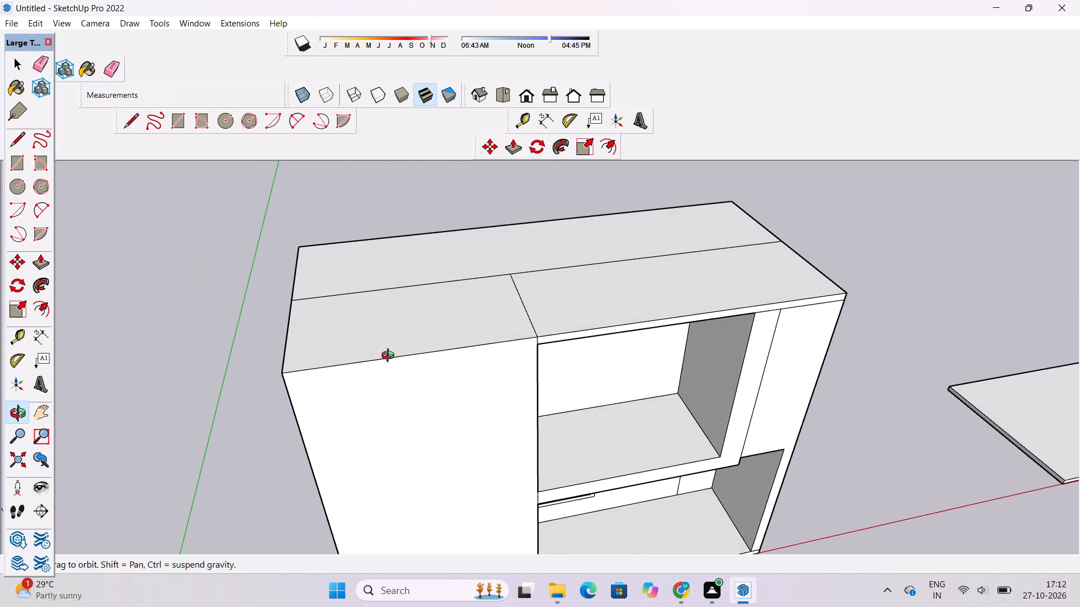
drag(390, 357, 245, 386)
shift+click(286, 345)
drag(285, 341, 270, 354)
Place guides 1'6" inside the roof's end edge and front edge above the solid bay.
key(t)
scroll(295, 255, up, 3)
click(278, 251)
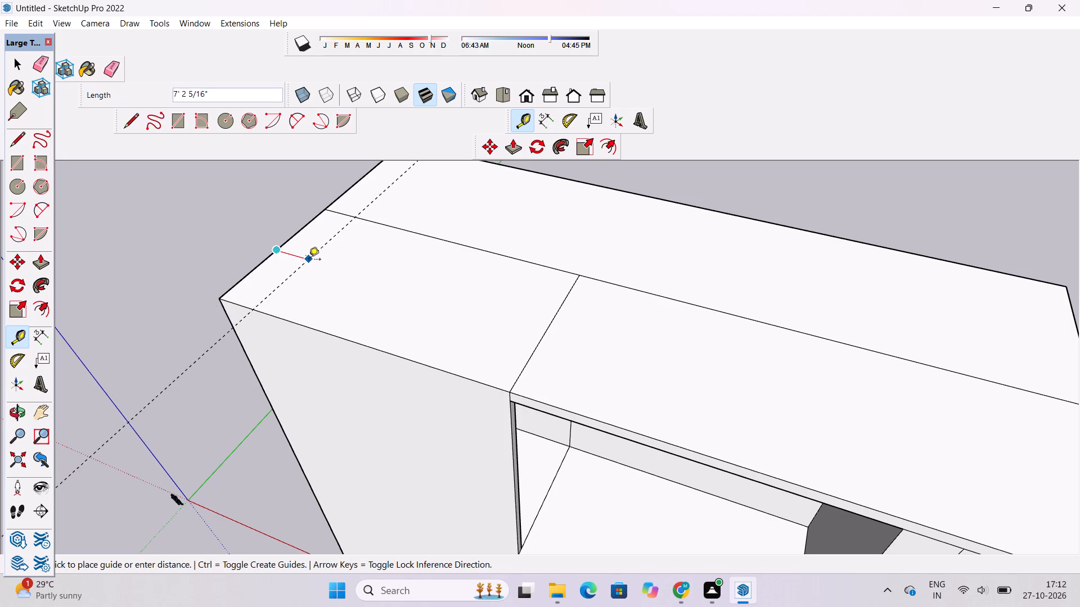
text(1'6")
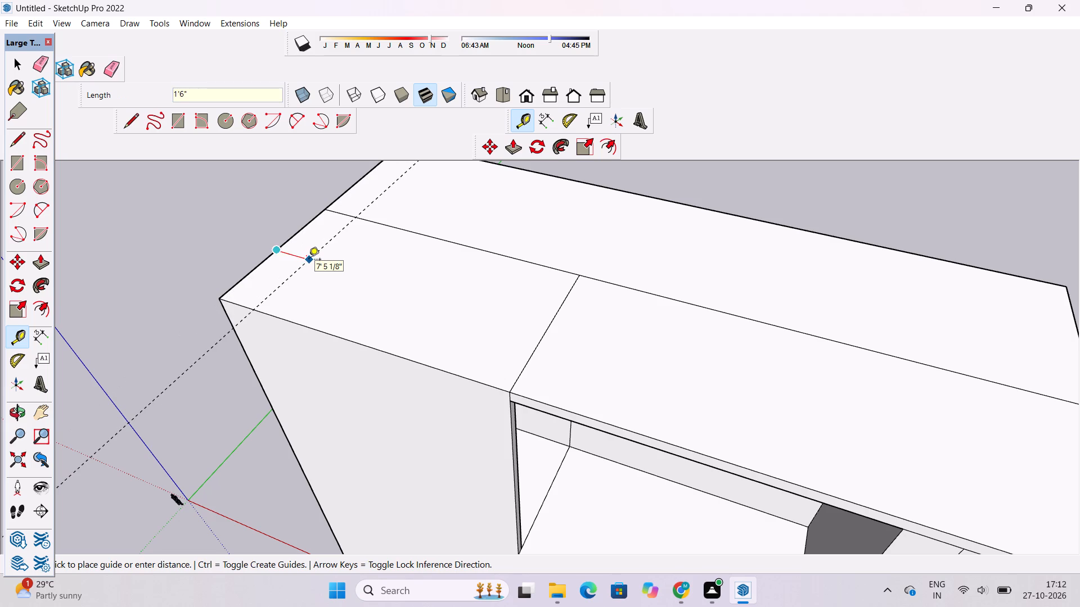
key(Return)
click(452, 374)
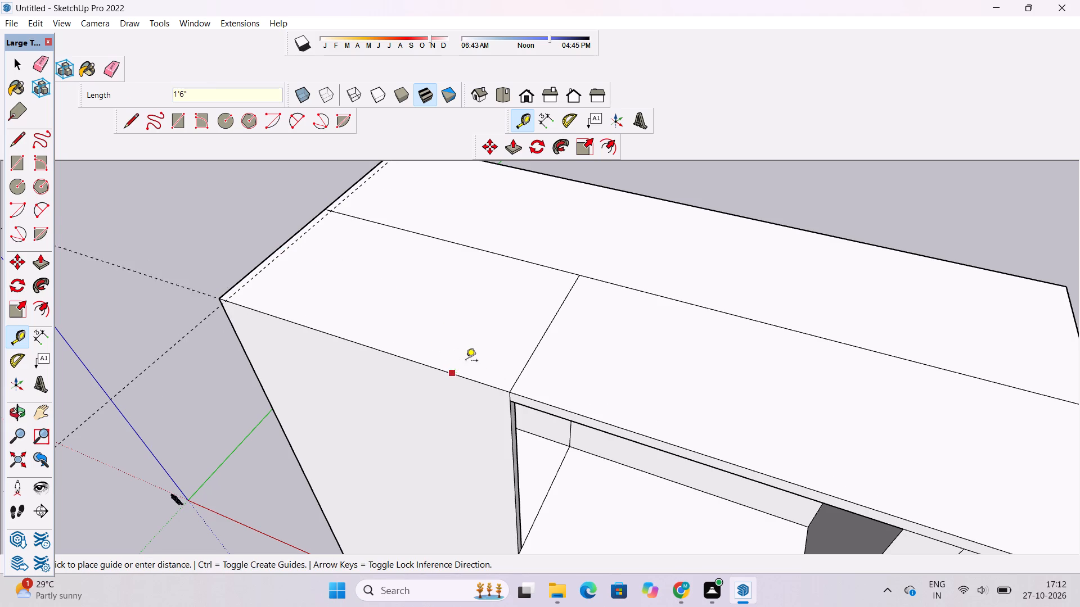
text(1'6")
key(Return)
Draw a 28'6" line along the end-edge guide from the dividing line, and continue it 53'6" along the front guide to the cross seam.
key(l)
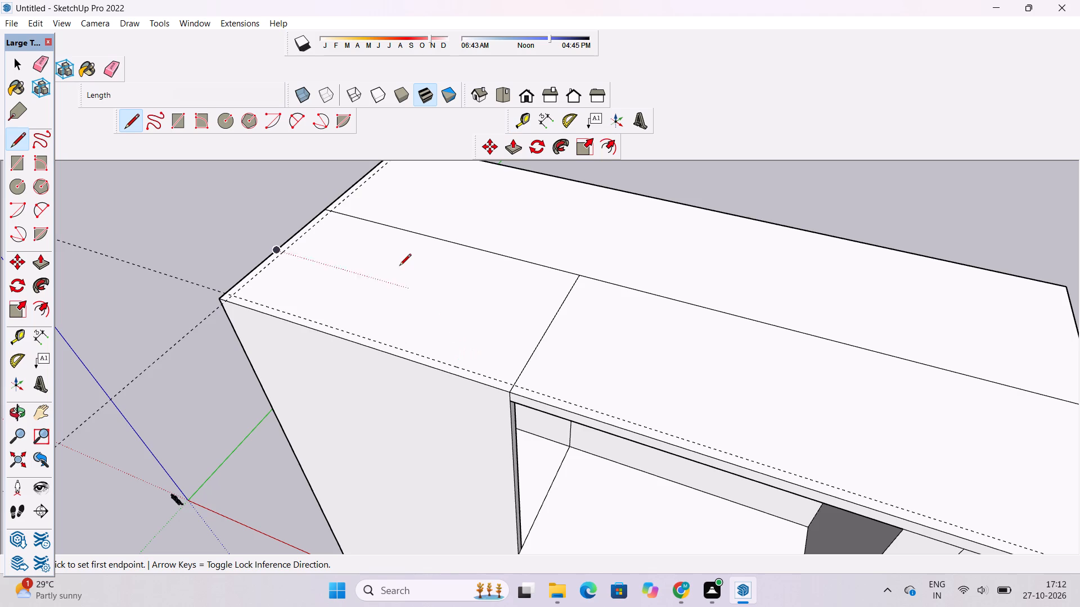
scroll(340, 205, up, 10)
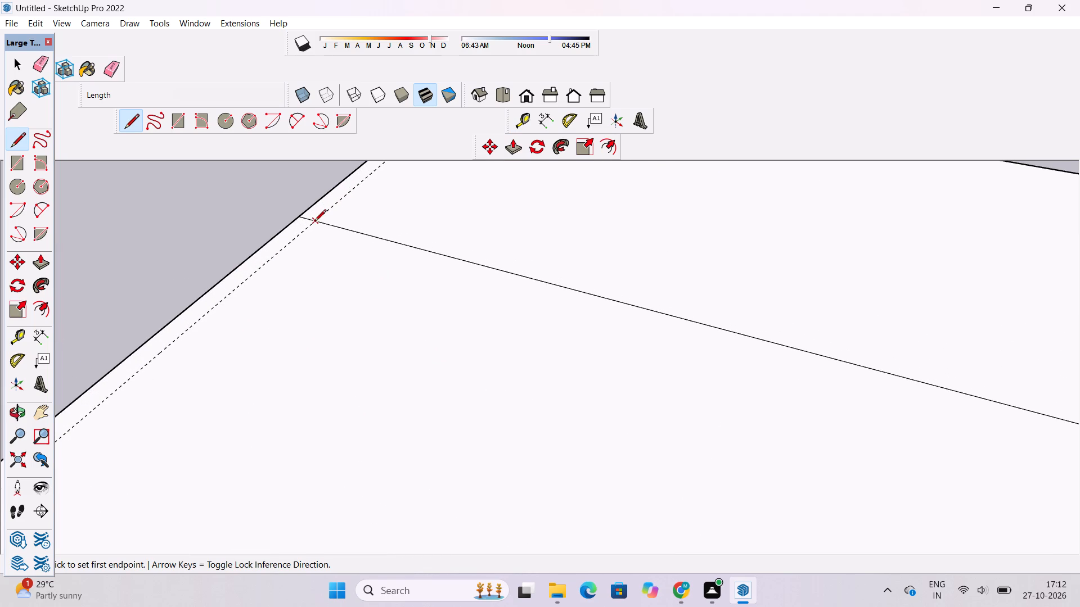
click(314, 221)
scroll(314, 221, down, 9)
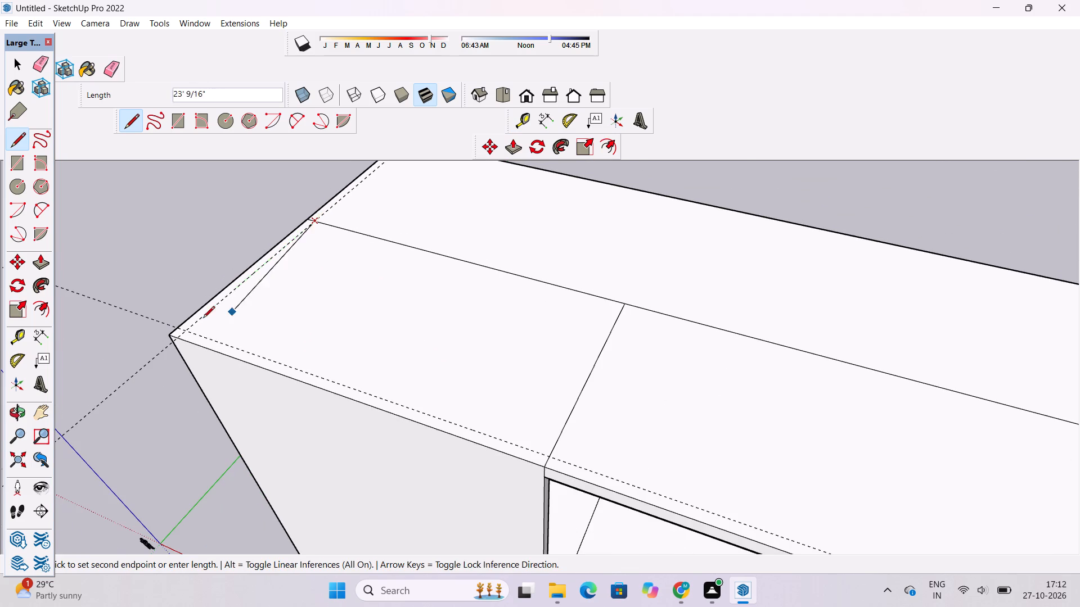
scroll(177, 327, up, 8)
click(191, 332)
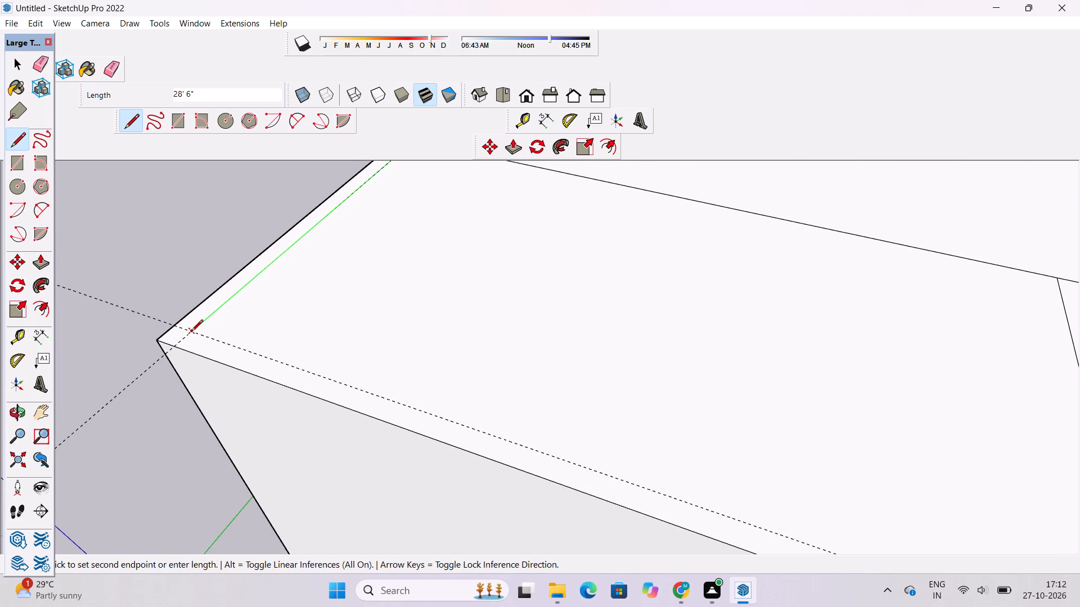
scroll(191, 332, down, 9)
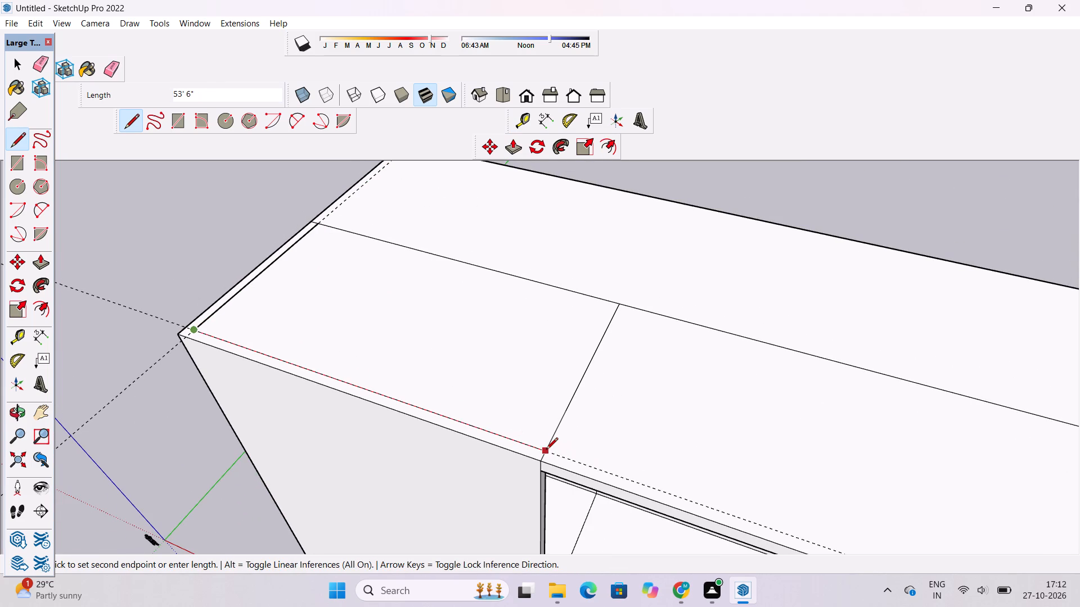
click(544, 450)
Erase the two 1'6" offset guides around the roof corner above the solid bay.
key(o)
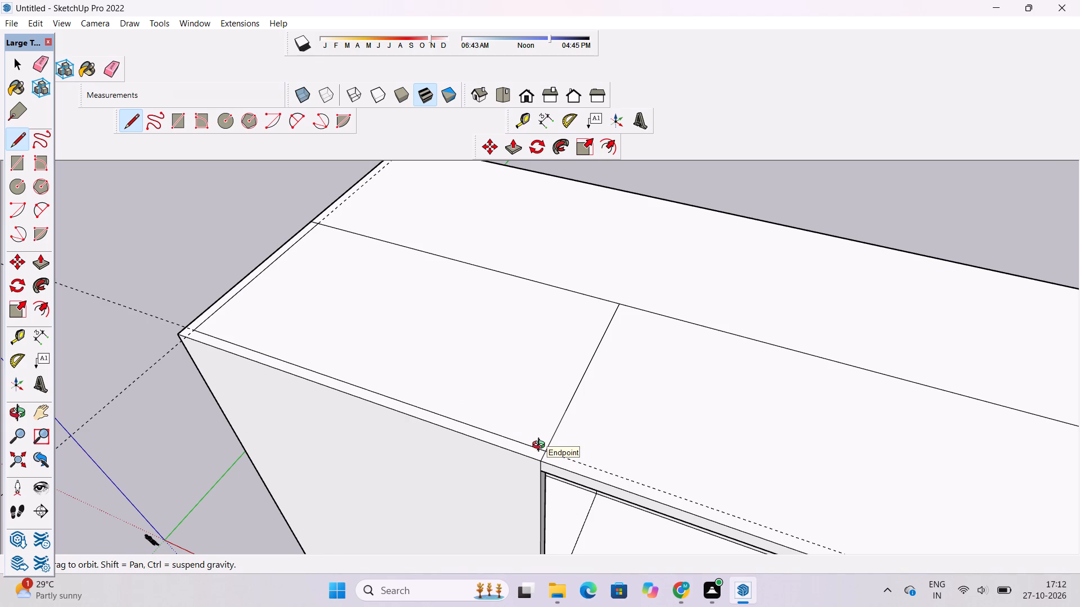
scroll(541, 446, down, 1)
shift+drag(535, 466, 550, 443)
drag(552, 438, 461, 467)
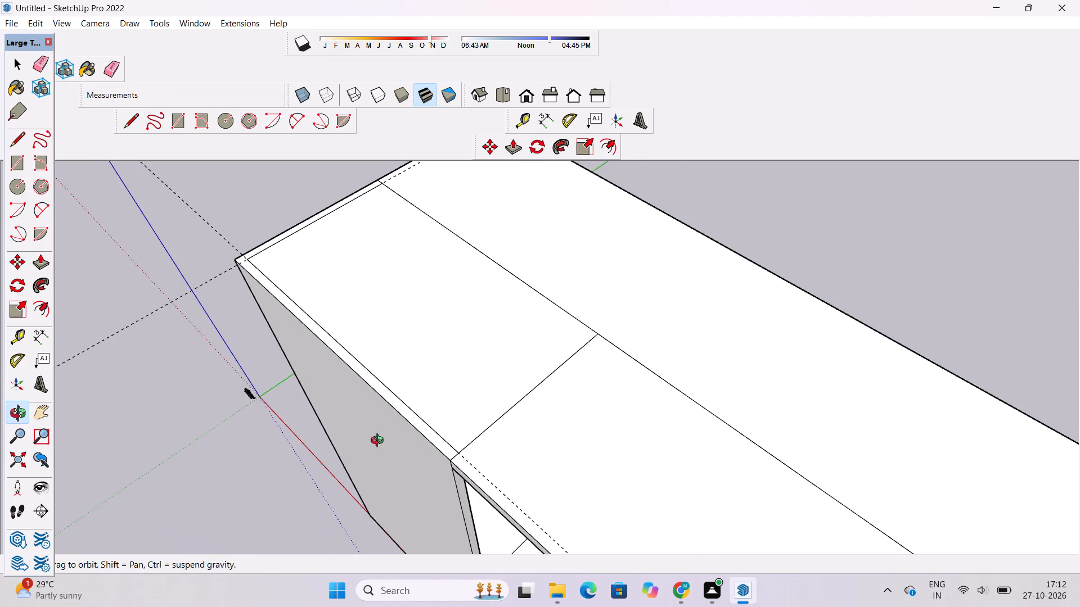
shift+drag(380, 442, 529, 454)
scroll(529, 454, down, 5)
drag(532, 450, 492, 441)
key(e)
scroll(423, 322, up, 4)
drag(426, 264, 418, 280)
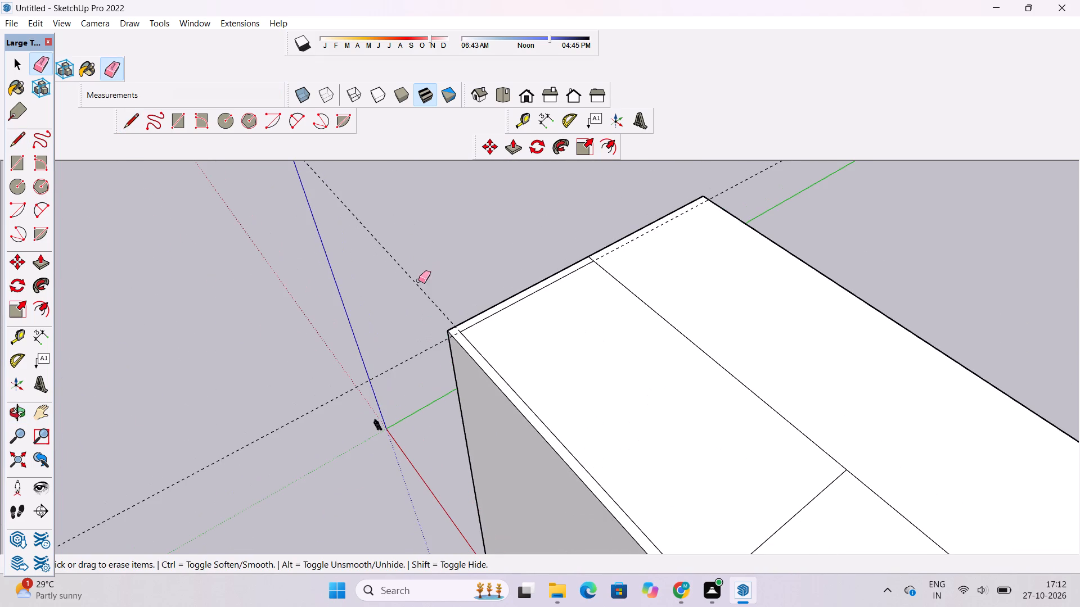
drag(418, 280, 406, 372)
Examine the roof's rear strip, the inset outline above the solid bay and the open front from several angles.
scroll(408, 369, down, 2)
key(o)
drag(403, 379, 589, 385)
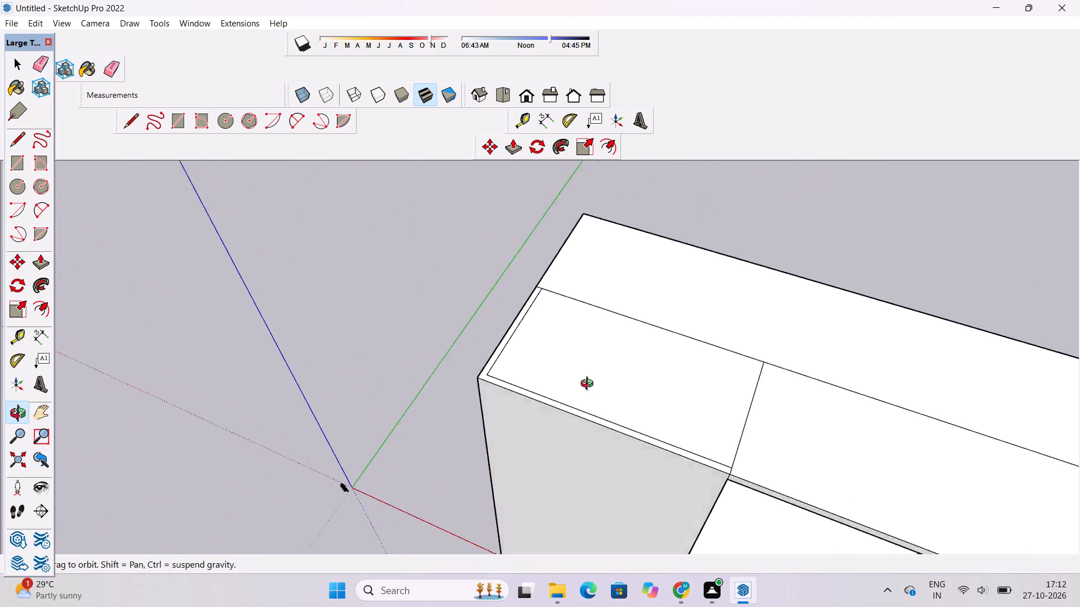
drag(589, 385, 631, 371)
scroll(652, 357, down, 3)
shift+drag(709, 358, 643, 357)
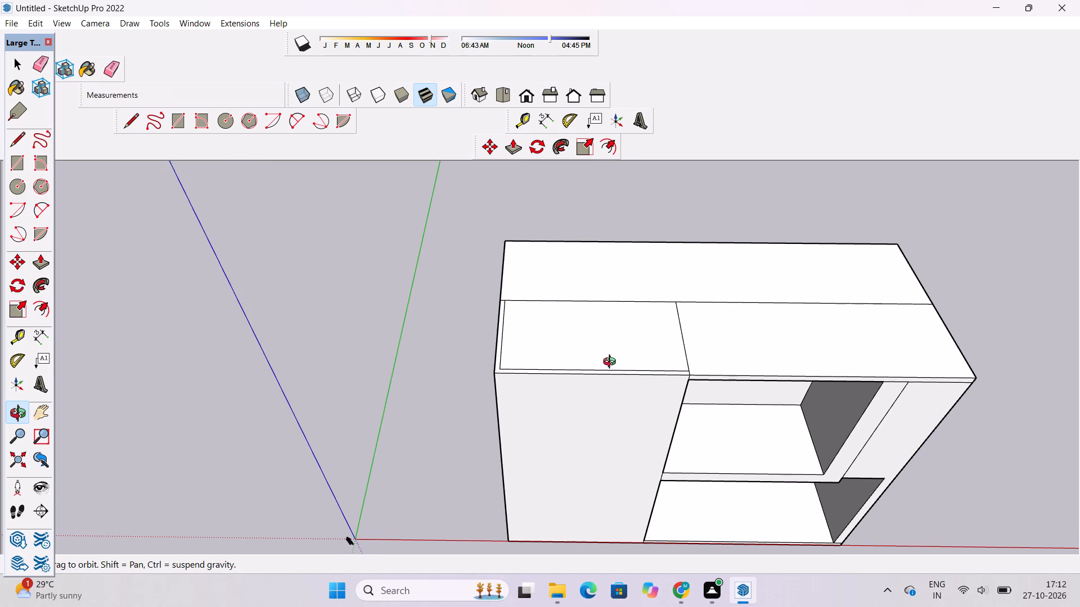
shift+drag(609, 363, 579, 363)
drag(579, 363, 601, 369)
scroll(621, 377, up, 2)
shift+drag(620, 378, 593, 384)
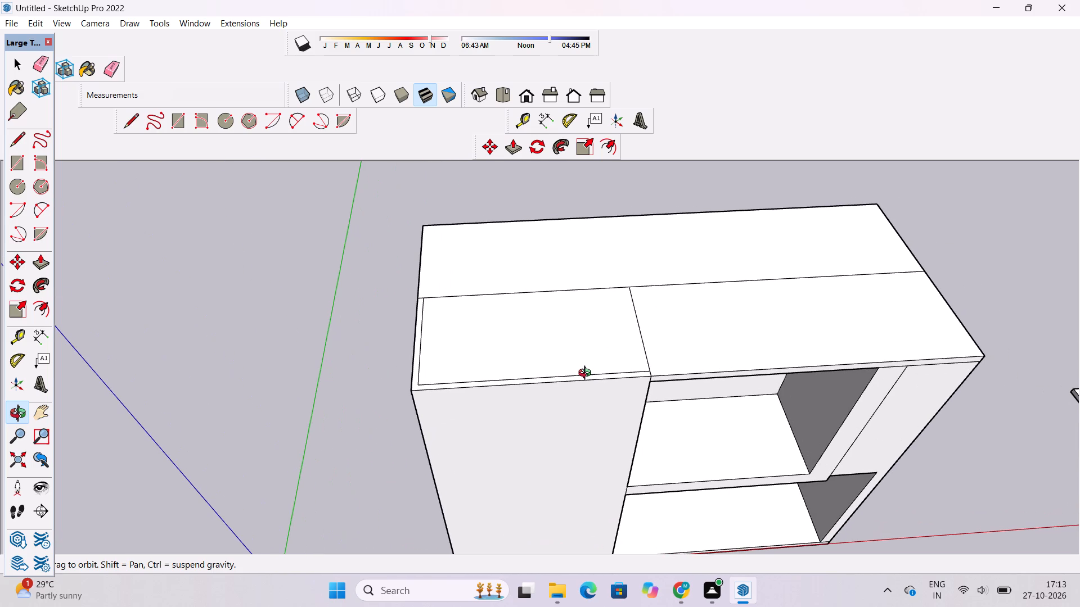
shift+drag(596, 375, 570, 372)
shift+drag(561, 373, 639, 381)
scroll(640, 381, down, 3)
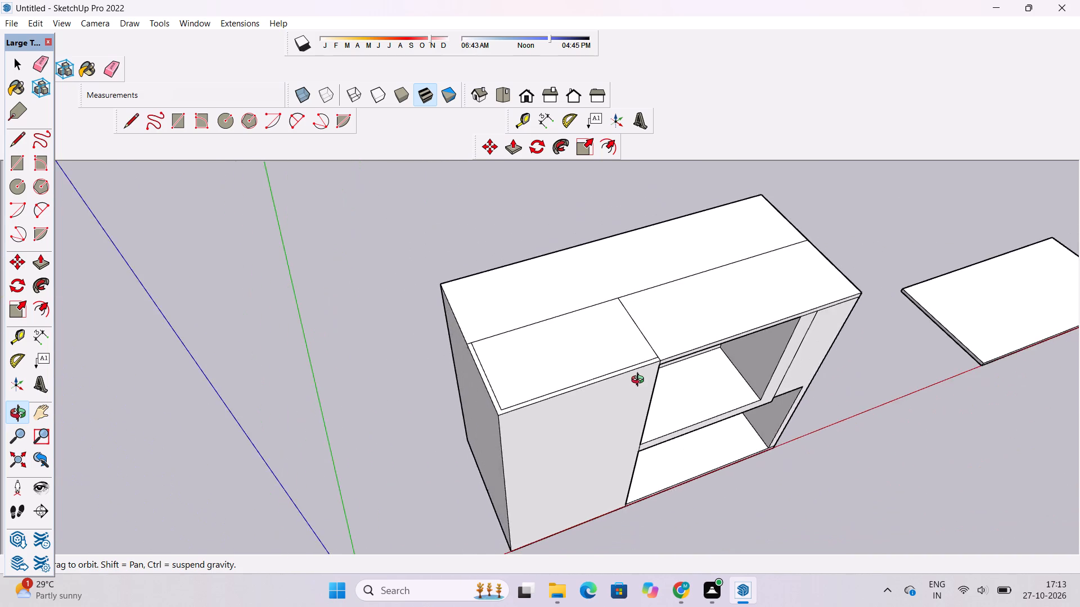
shift+drag(605, 383, 544, 405)
drag(523, 431, 511, 389)
shift+drag(553, 361, 537, 394)
drag(538, 393, 514, 352)
scroll(514, 348, up, 2)
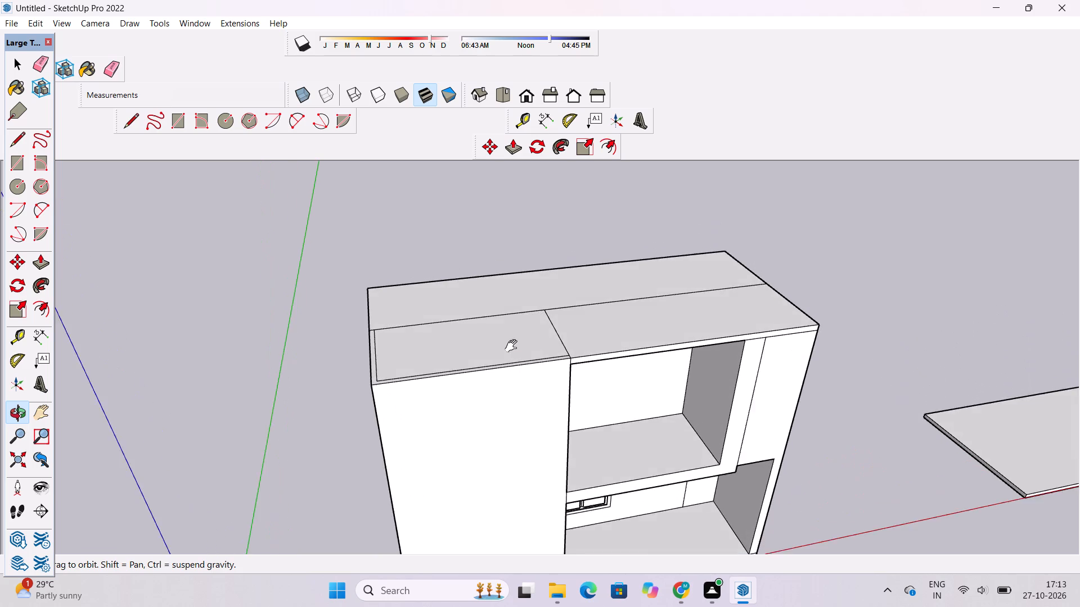
shift+click(514, 346)
drag(511, 350, 527, 356)
Push/Pull the roof's full-length rear strip upward by 40'.
key(p)
click(445, 302)
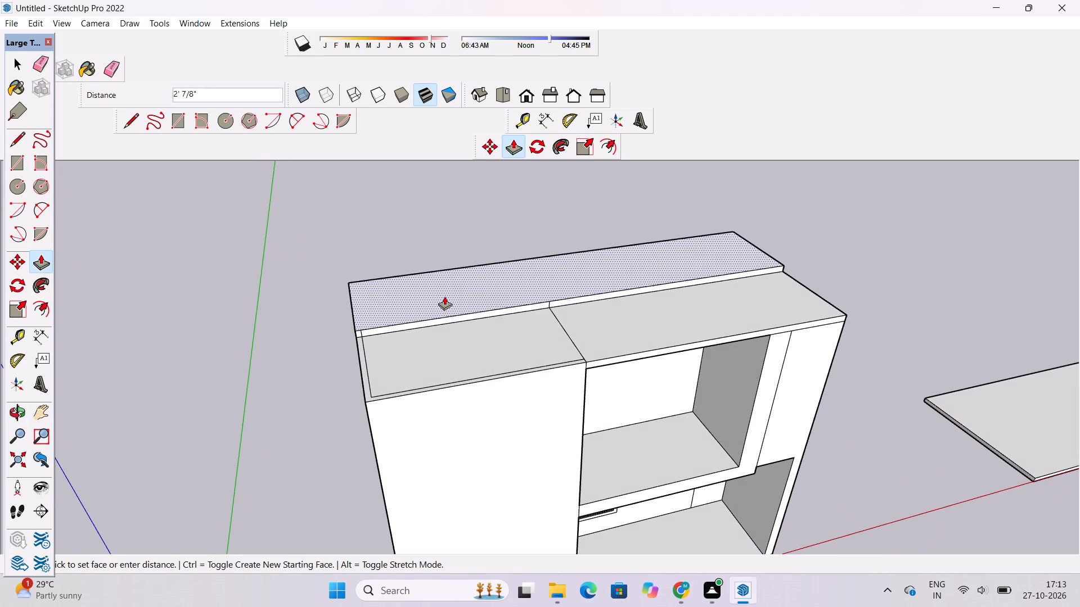
scroll(444, 296, down, 3)
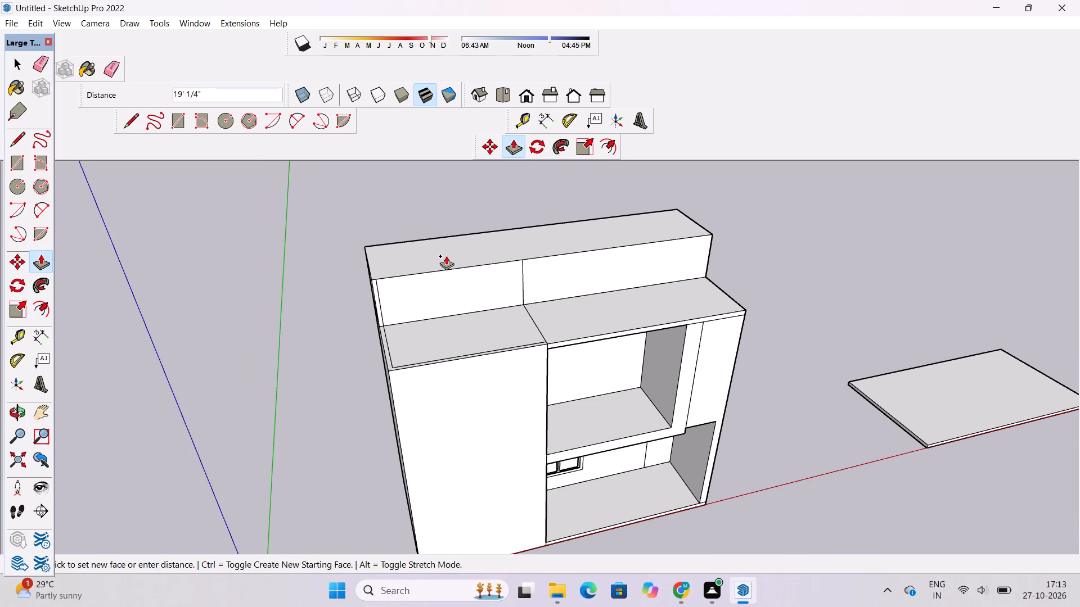
key(o)
drag(494, 342, 493, 298)
shift+drag(530, 298, 460, 341)
shift+drag(458, 351, 445, 332)
shift+drag(438, 330, 456, 356)
drag(456, 356, 425, 360)
key(p)
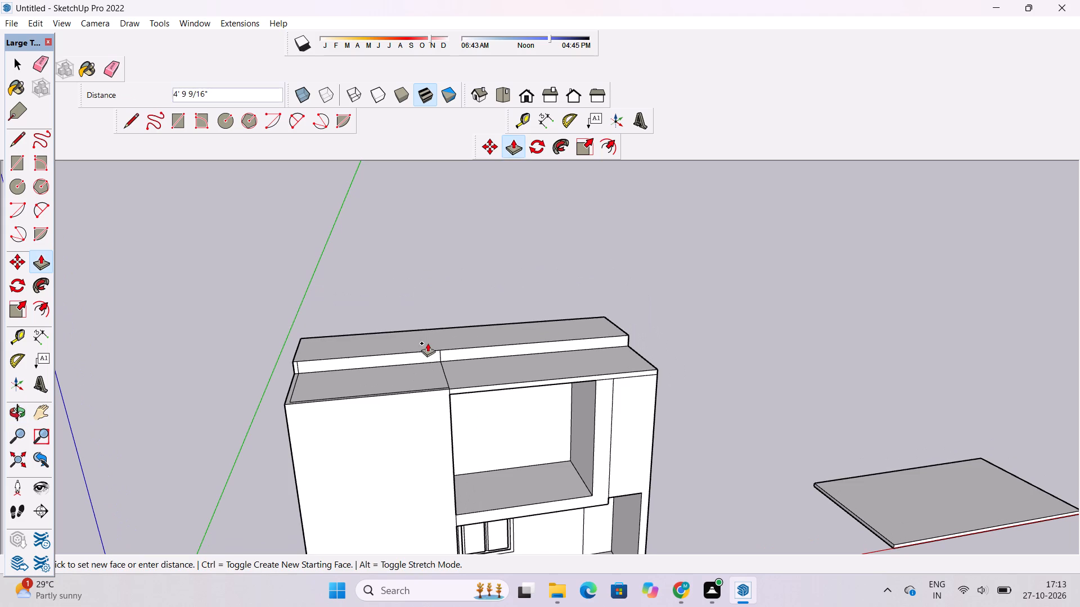
scroll(427, 343, down, 4)
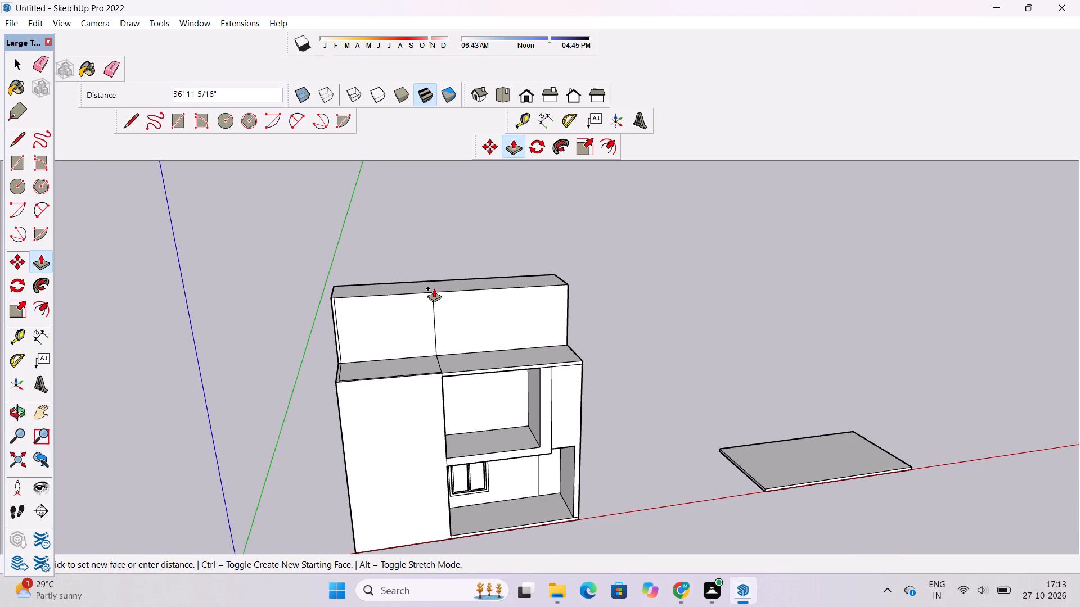
text(40')
key(Return)
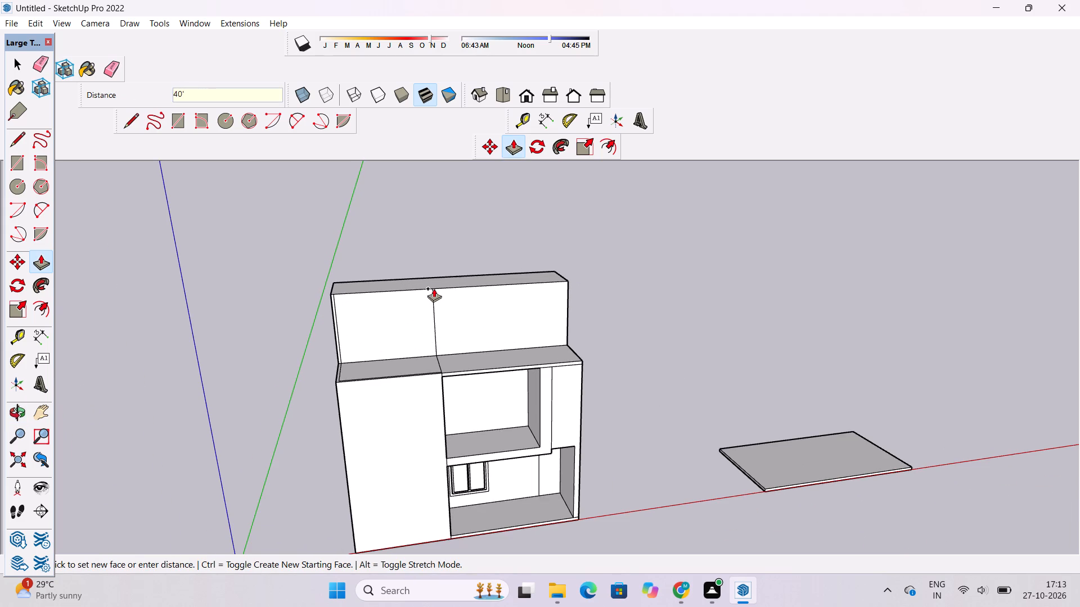
Erase the stray vertical line near the solid-bay end of the raised rear strip's front face.
key(o)
scroll(376, 331, up, 6)
shift+drag(369, 346, 367, 365)
scroll(340, 372, up, 4)
key(e)
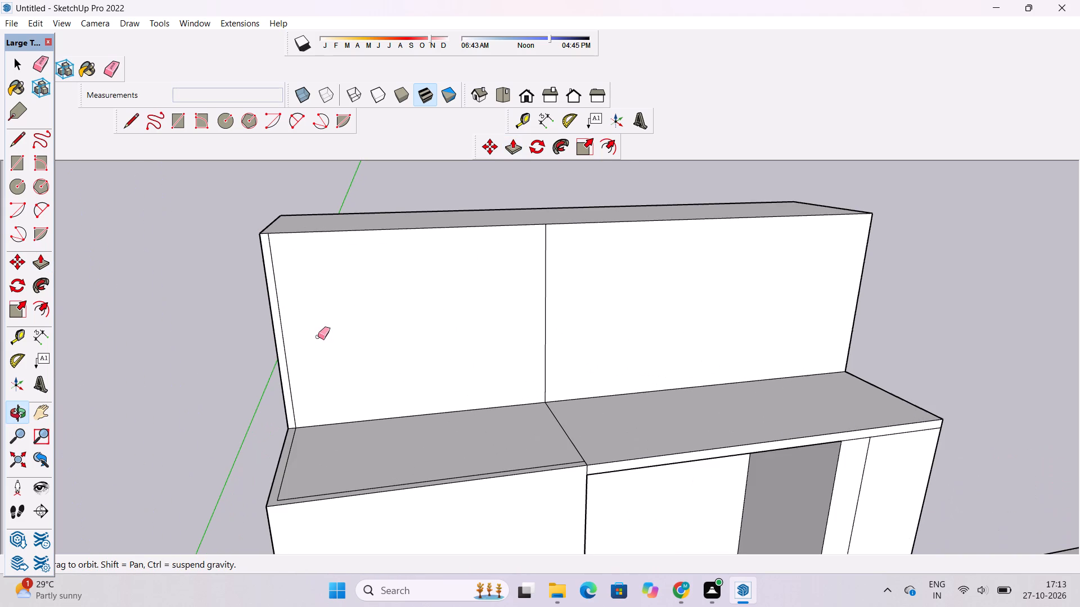
drag(286, 307, 280, 319)
Push/Pull the top of the raised rear strip up by a further 5'.
scroll(286, 319, down, 10)
key(o)
drag(433, 293, 406, 339)
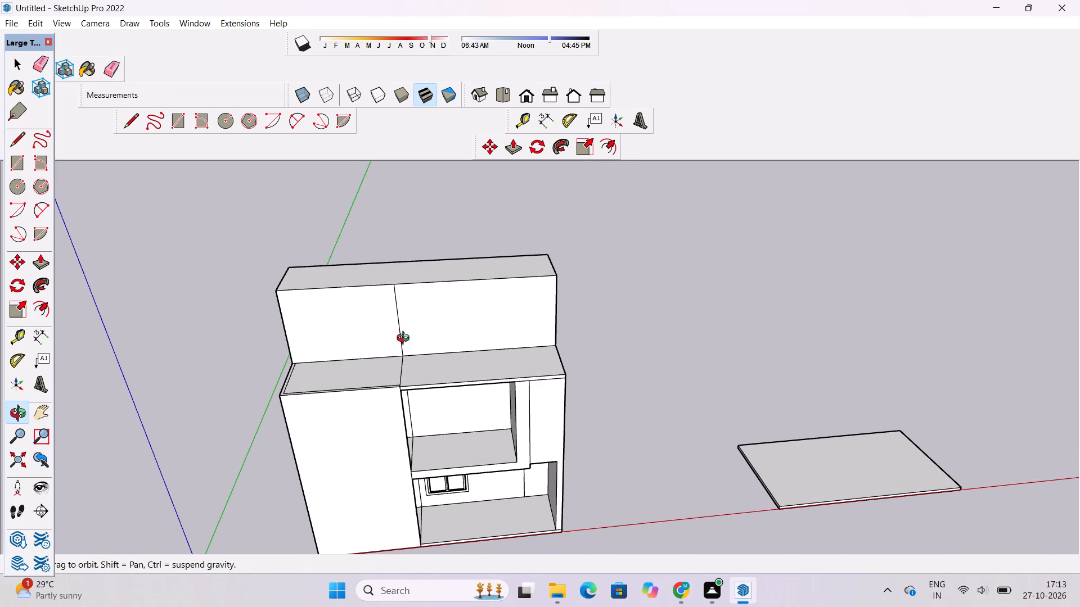
shift+drag(371, 380, 375, 364)
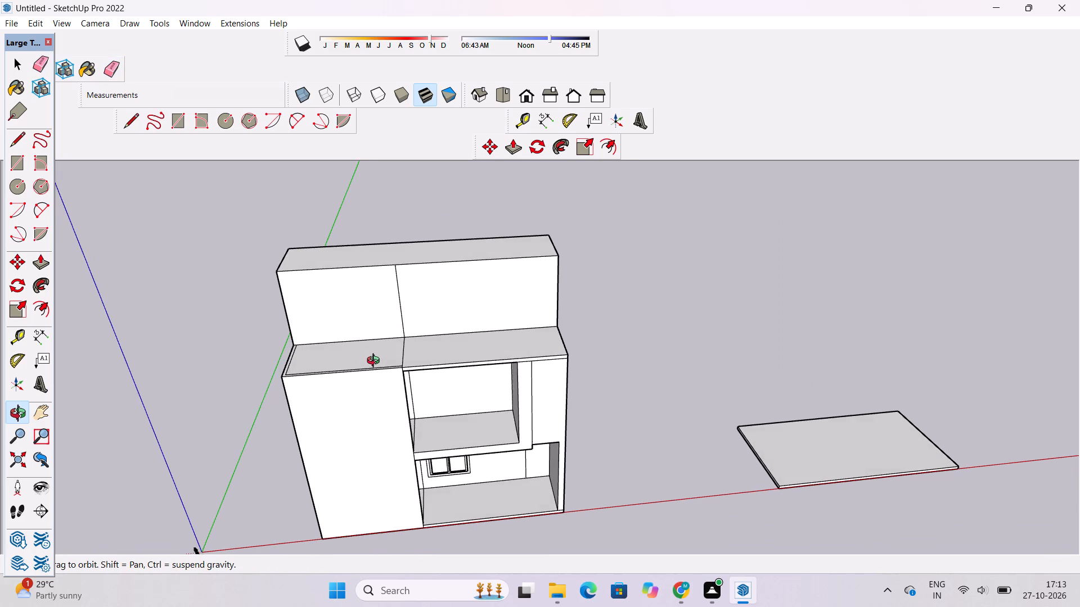
scroll(376, 362, down, 5)
drag(383, 365, 438, 415)
scroll(409, 406, up, 3)
shift+drag(408, 397, 433, 434)
drag(433, 434, 399, 376)
scroll(399, 364, up, 3)
shift+drag(405, 364, 389, 369)
shift+drag(393, 371, 393, 420)
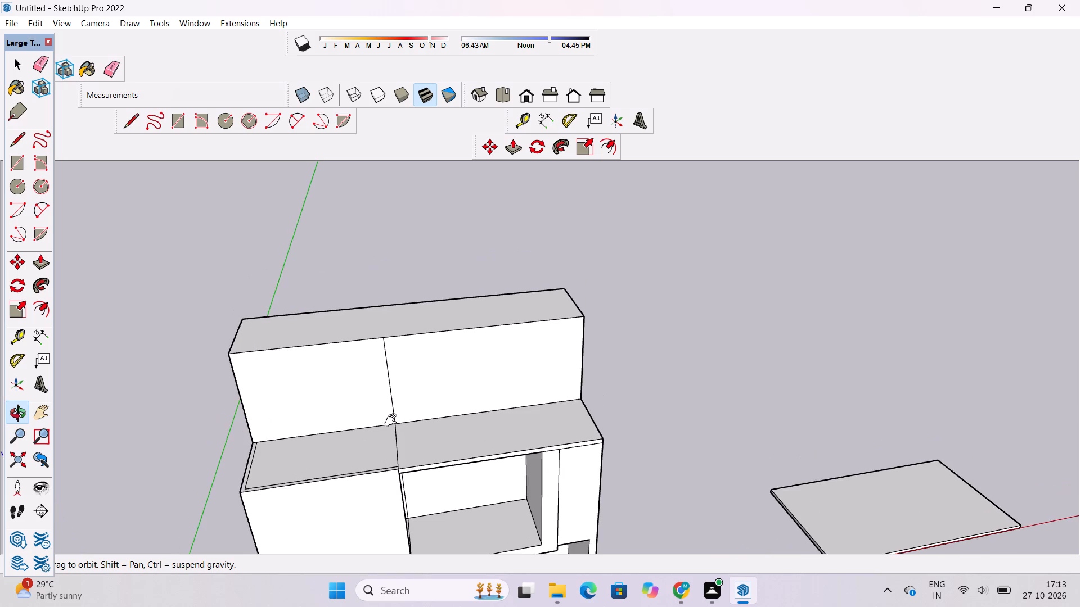
shift+drag(393, 420, 393, 422)
drag(393, 423, 391, 418)
key(p)
click(409, 325)
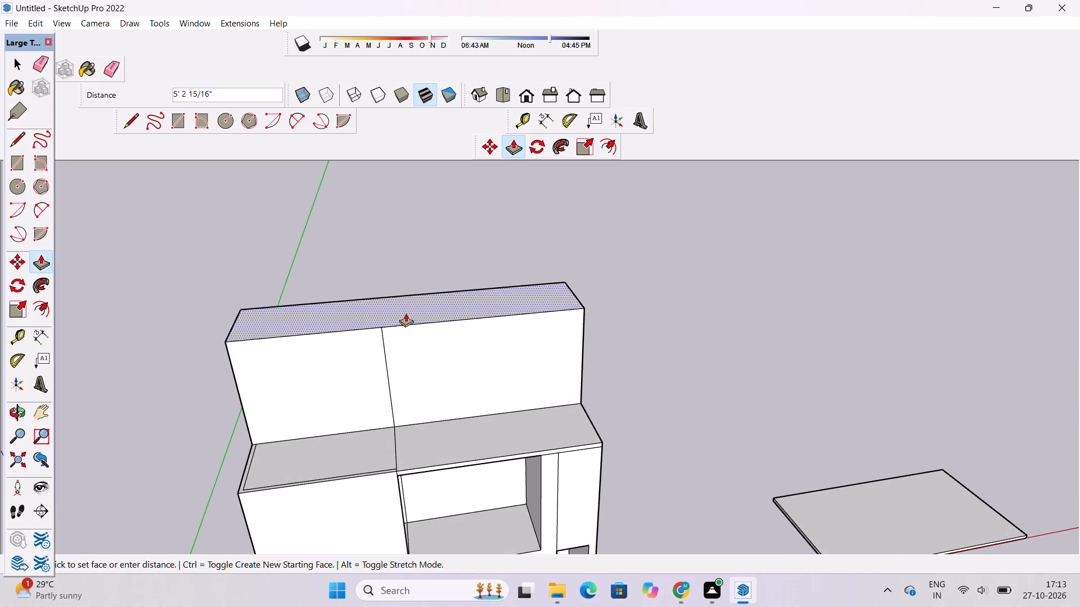
text(5')
key(Return)
Raise the narrow L-shaped roof border above the solid bay by 45', level with the top of the raised rear strip.
key(o)
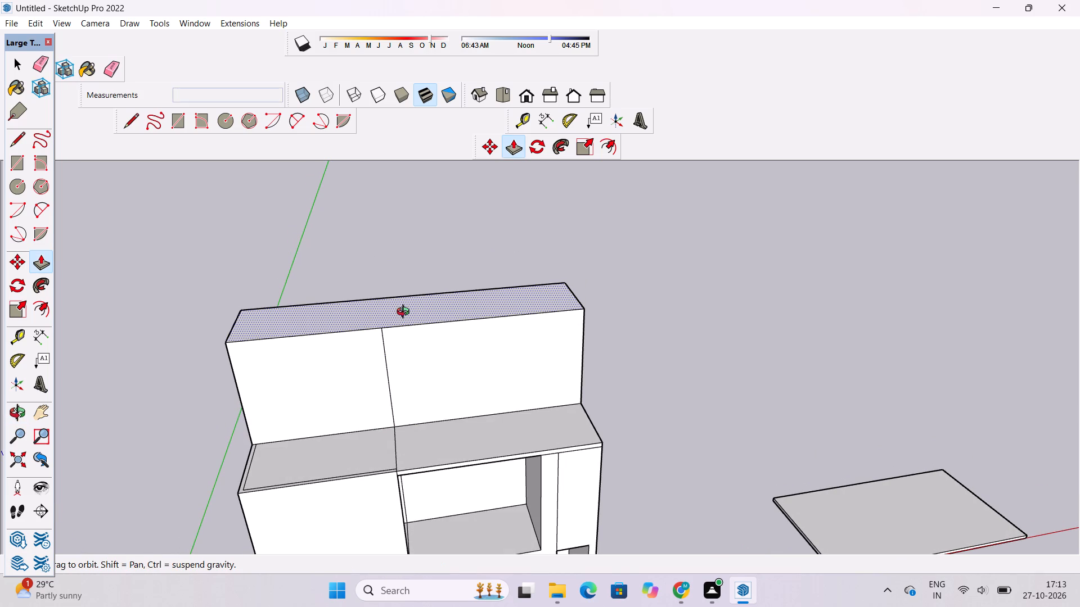
drag(404, 336, 405, 357)
key(space)
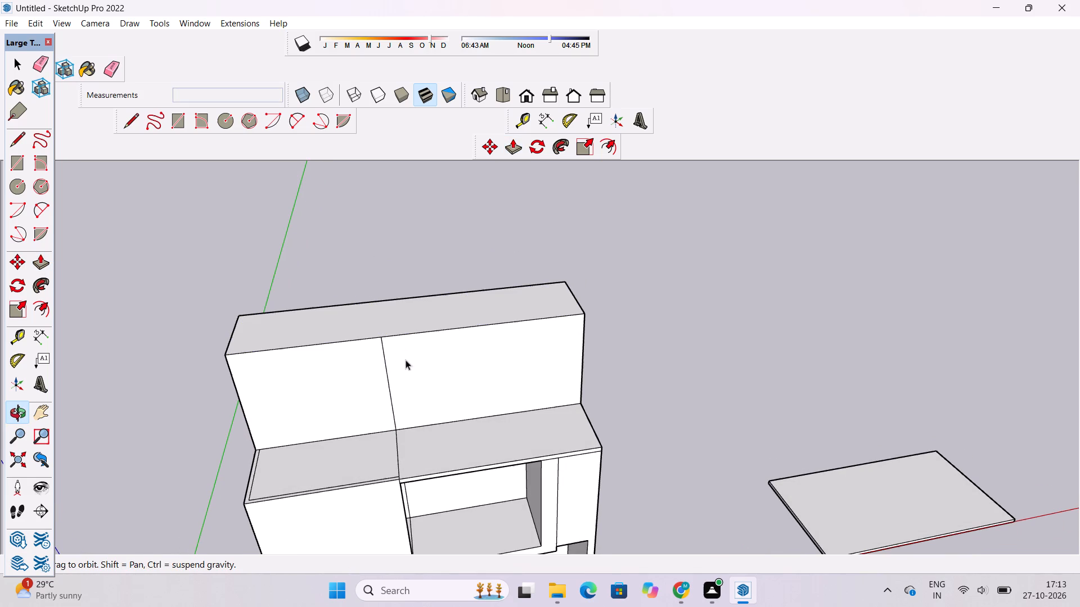
text(o)
shift+drag(430, 369, 429, 333)
scroll(445, 313, down, 1)
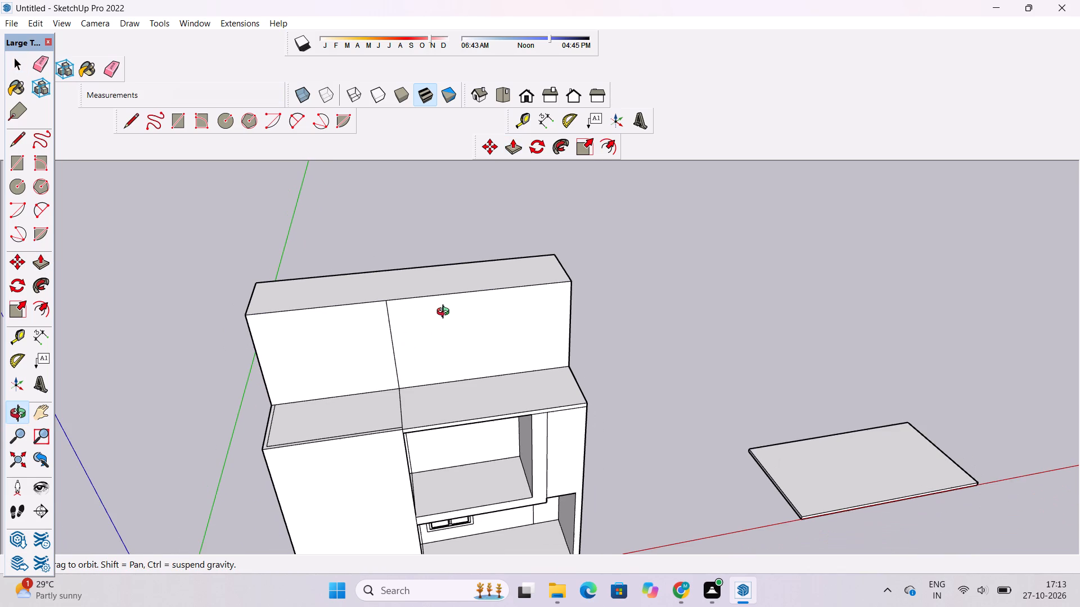
drag(446, 314, 438, 327)
shift+drag(368, 378, 414, 293)
drag(414, 301, 496, 312)
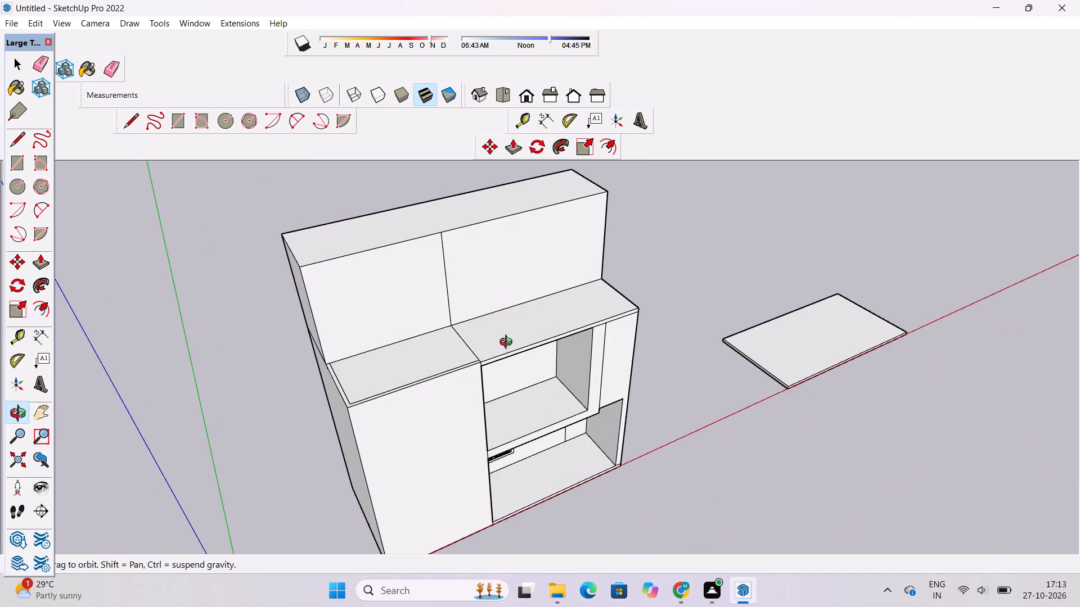
scroll(508, 343, up, 2)
drag(451, 352, 471, 353)
shift+click(474, 353)
key(p)
scroll(334, 427, up, 6)
click(313, 440)
key(space)
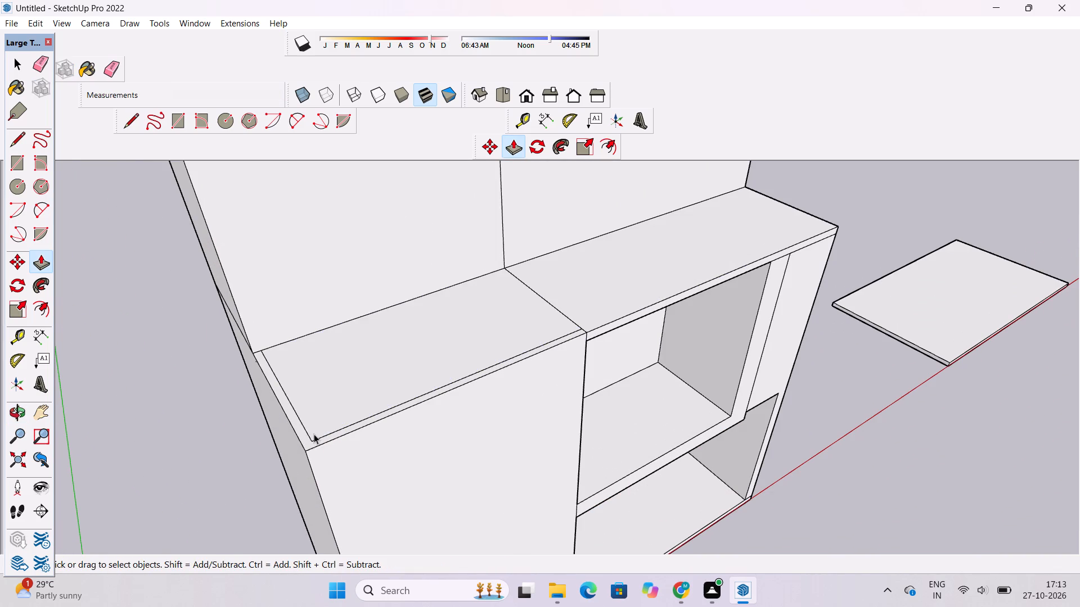
key(p)
click(308, 442)
scroll(317, 421, down, 3)
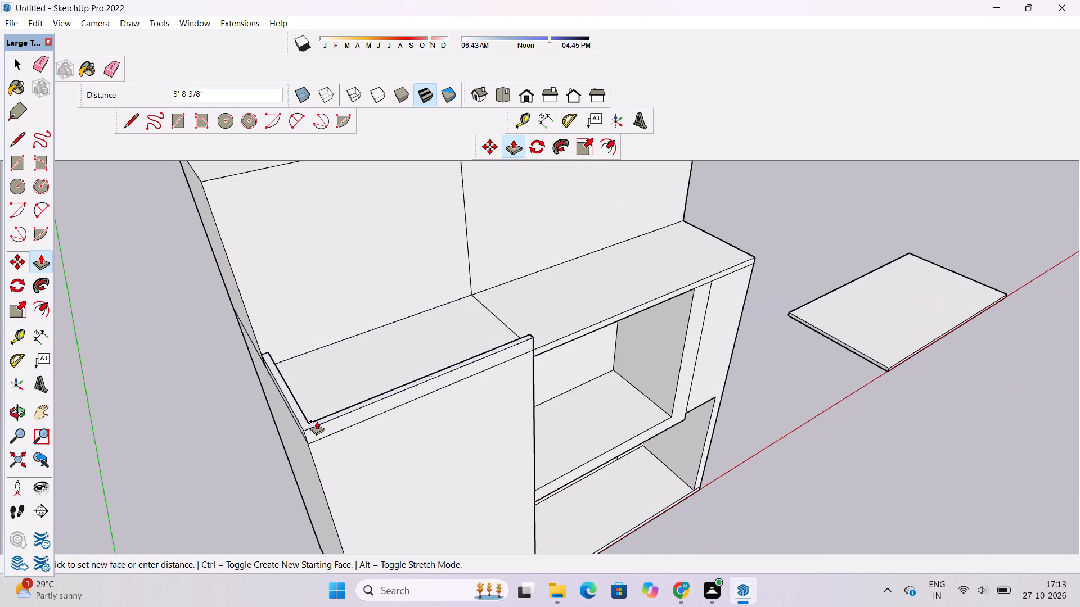
scroll(317, 421, down, 4)
scroll(250, 275, up, 4)
scroll(209, 237, up, 2)
click(216, 222)
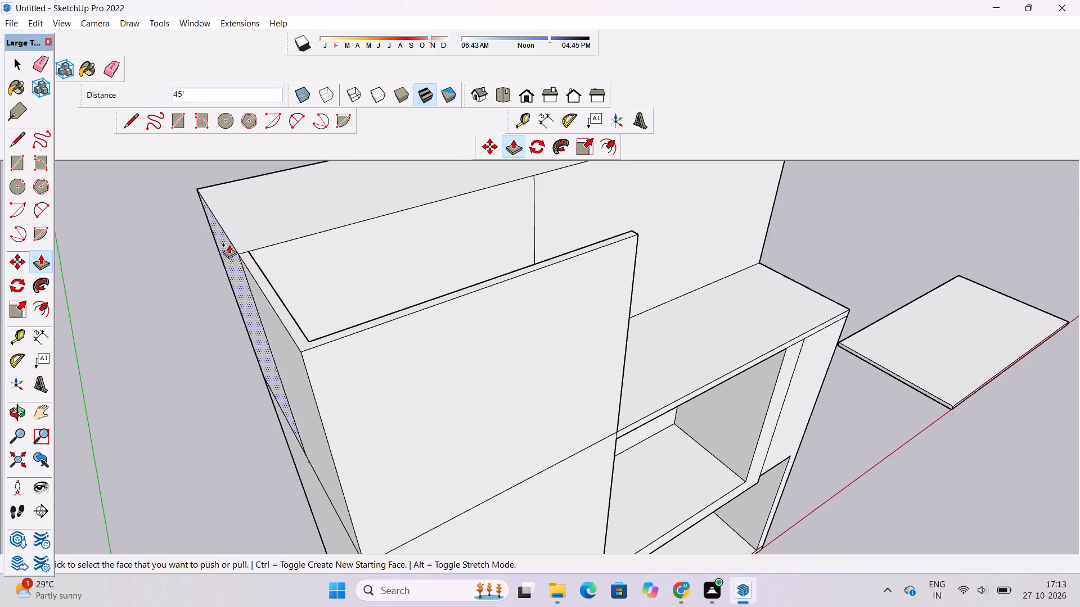
Examine the raised border walls, the rear block and the open roof between them from several angles.
scroll(240, 264, down, 4)
key(o)
drag(319, 293, 157, 328)
scroll(433, 278, down, 4)
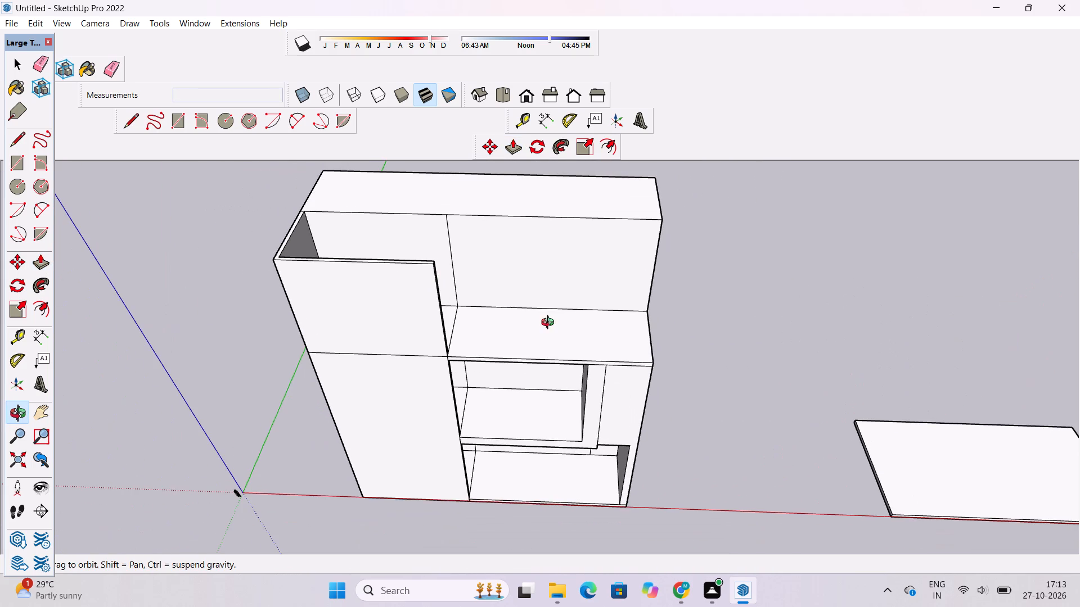
shift+drag(544, 320, 478, 304)
drag(479, 300, 525, 335)
scroll(353, 302, up, 4)
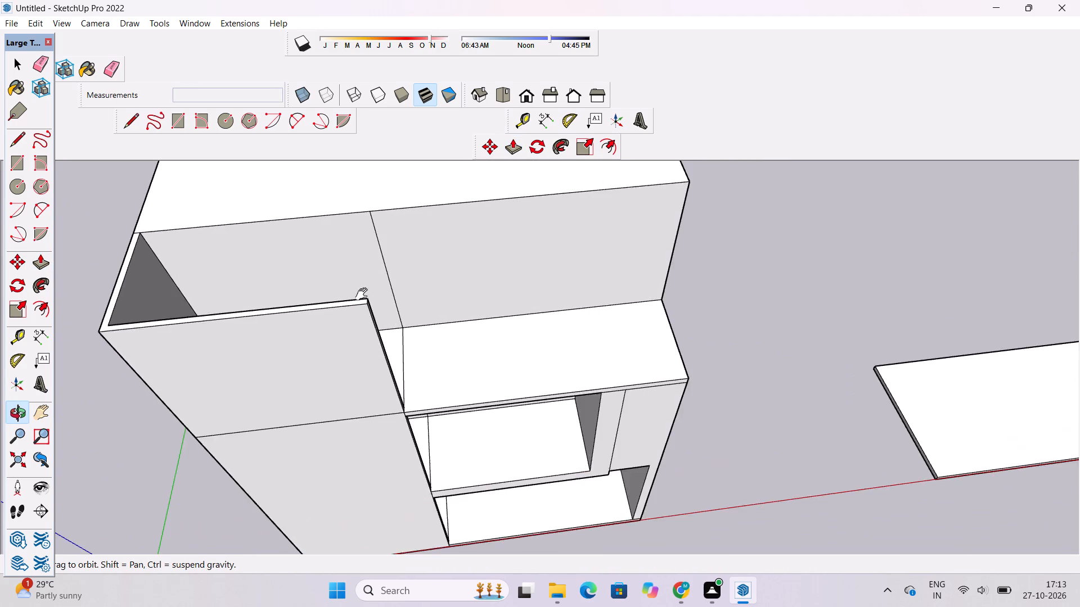
Examine the building's front, its open upper storey and the separate flat slab from several angles.
shift+drag(364, 295, 374, 330)
scroll(395, 292, down, 6)
drag(442, 339, 489, 317)
drag(483, 333, 461, 308)
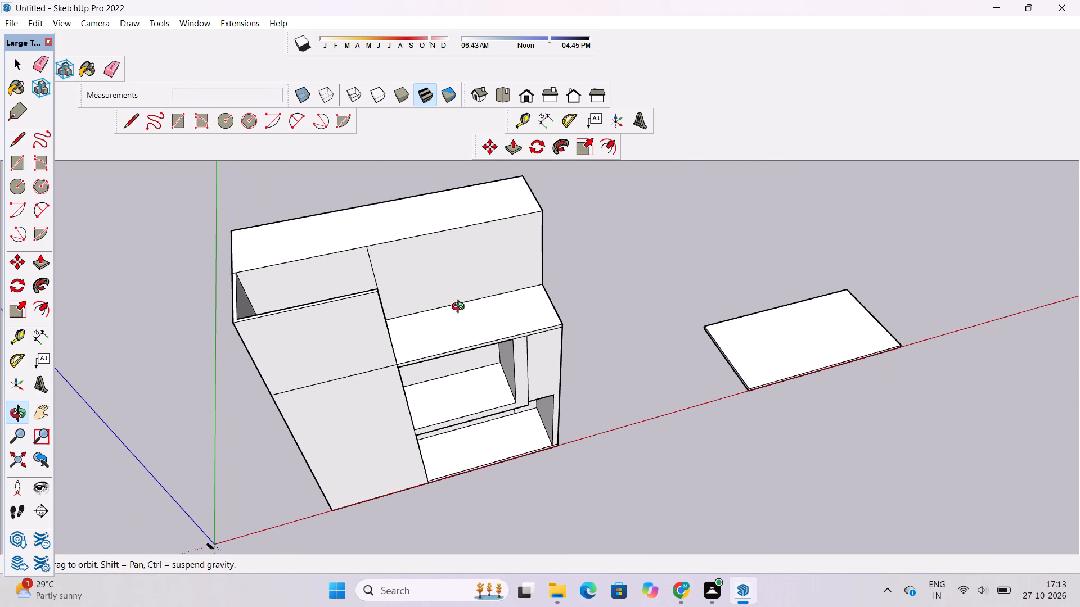
shift+drag(428, 317, 420, 274)
drag(398, 278, 426, 283)
scroll(353, 256, up, 2)
shift+drag(357, 256, 367, 271)
drag(429, 280, 407, 273)
shift+scroll(377, 260, down, 3)
shift+drag(400, 284, 396, 258)
drag(396, 257, 403, 268)
key(o)
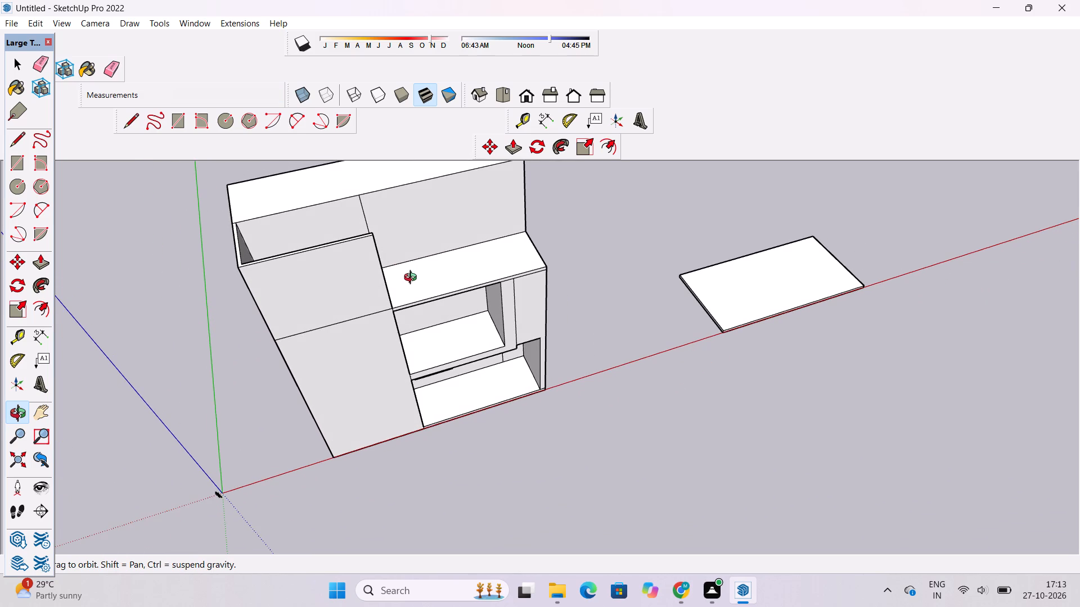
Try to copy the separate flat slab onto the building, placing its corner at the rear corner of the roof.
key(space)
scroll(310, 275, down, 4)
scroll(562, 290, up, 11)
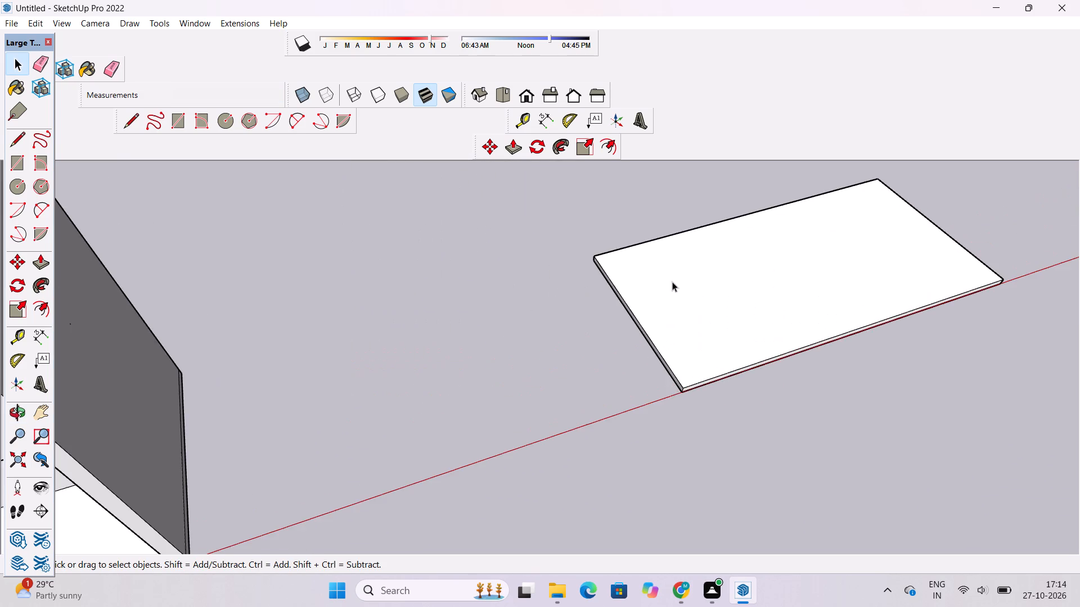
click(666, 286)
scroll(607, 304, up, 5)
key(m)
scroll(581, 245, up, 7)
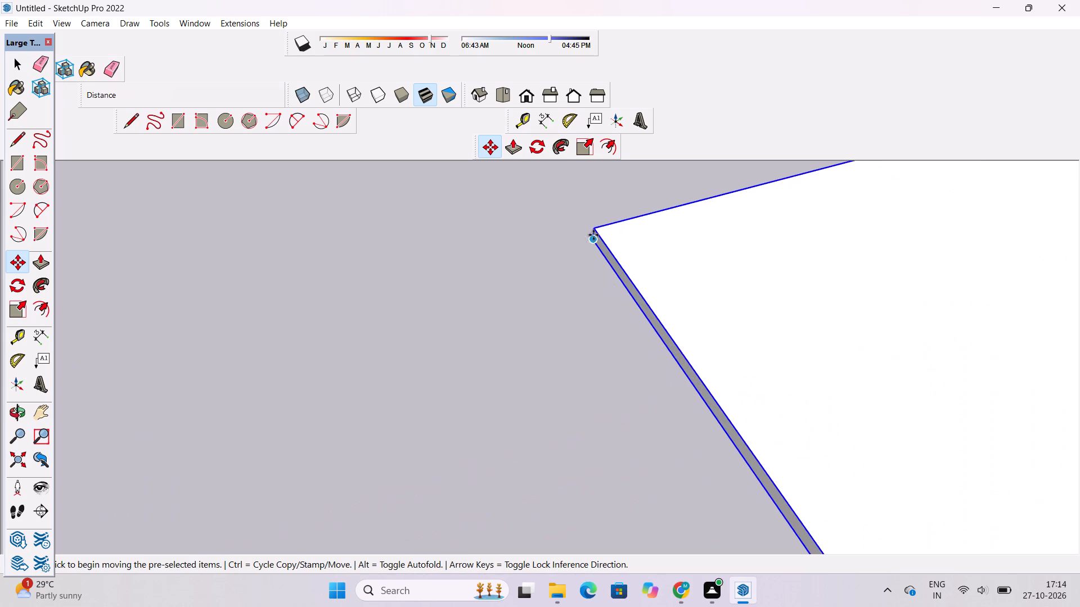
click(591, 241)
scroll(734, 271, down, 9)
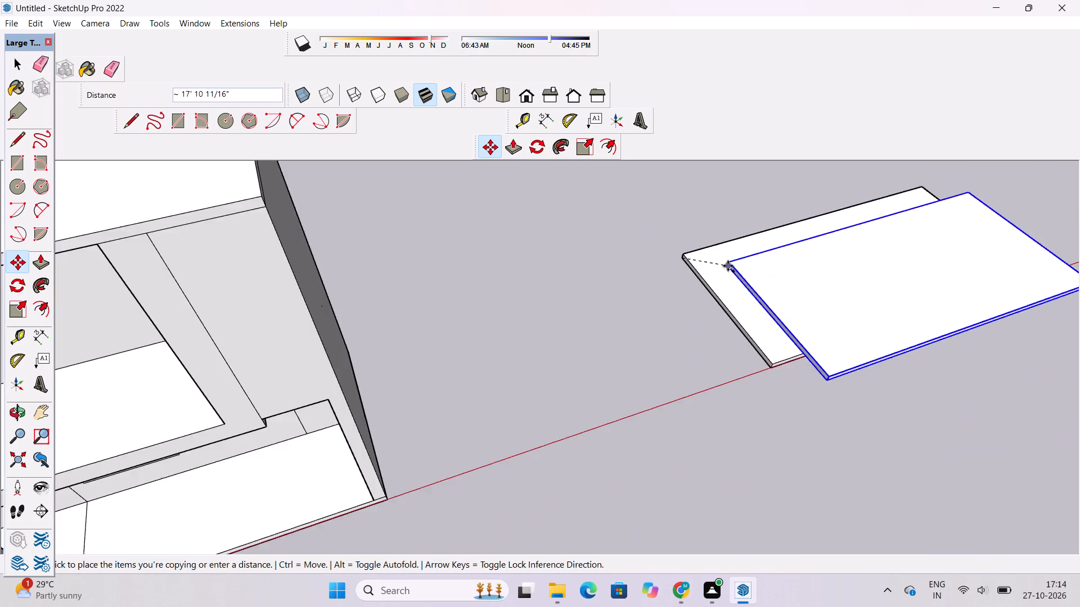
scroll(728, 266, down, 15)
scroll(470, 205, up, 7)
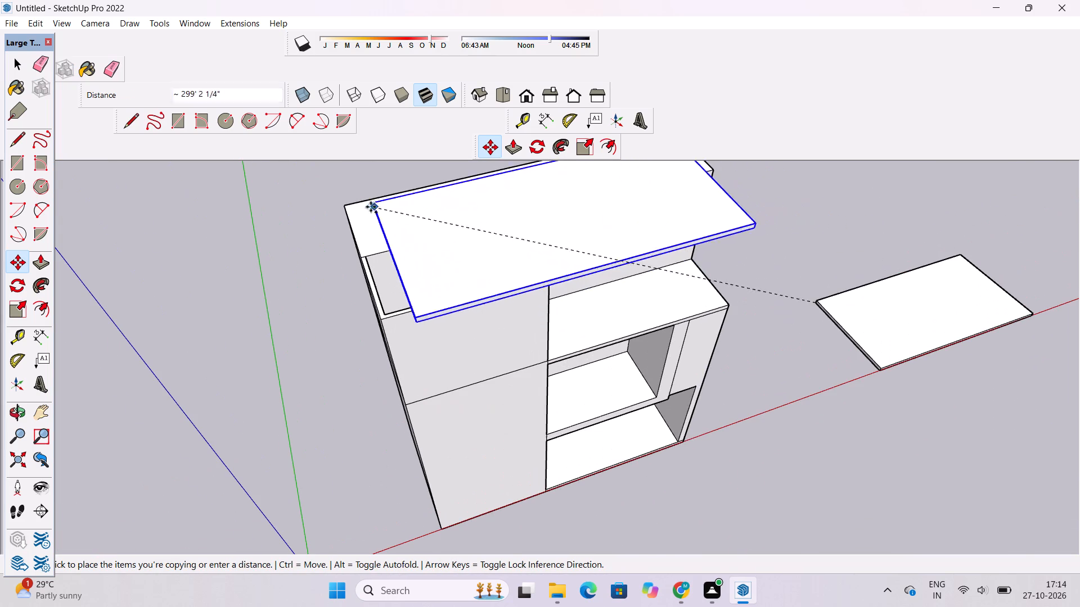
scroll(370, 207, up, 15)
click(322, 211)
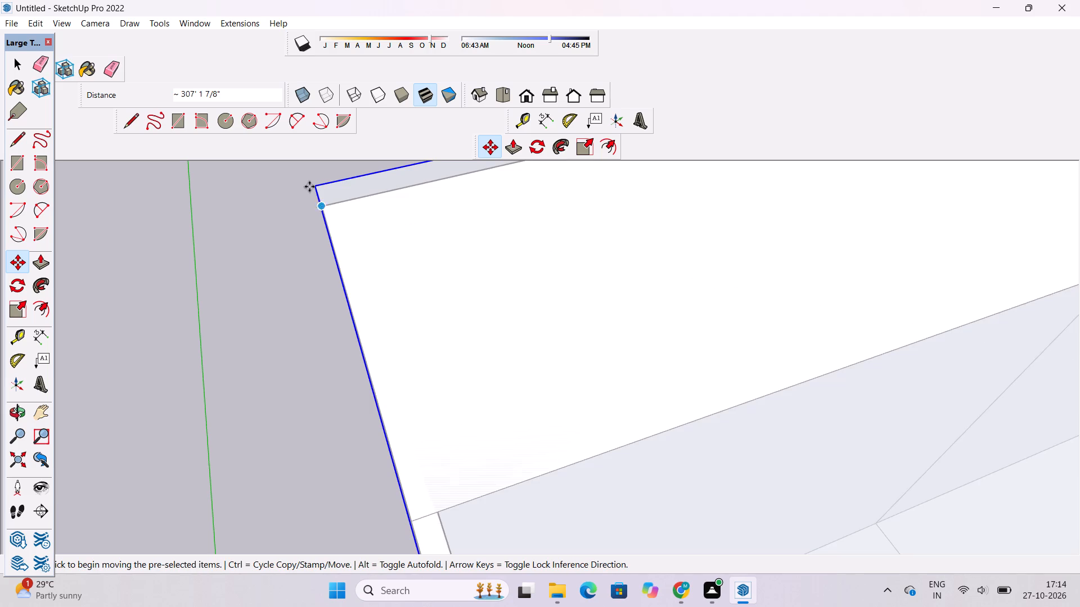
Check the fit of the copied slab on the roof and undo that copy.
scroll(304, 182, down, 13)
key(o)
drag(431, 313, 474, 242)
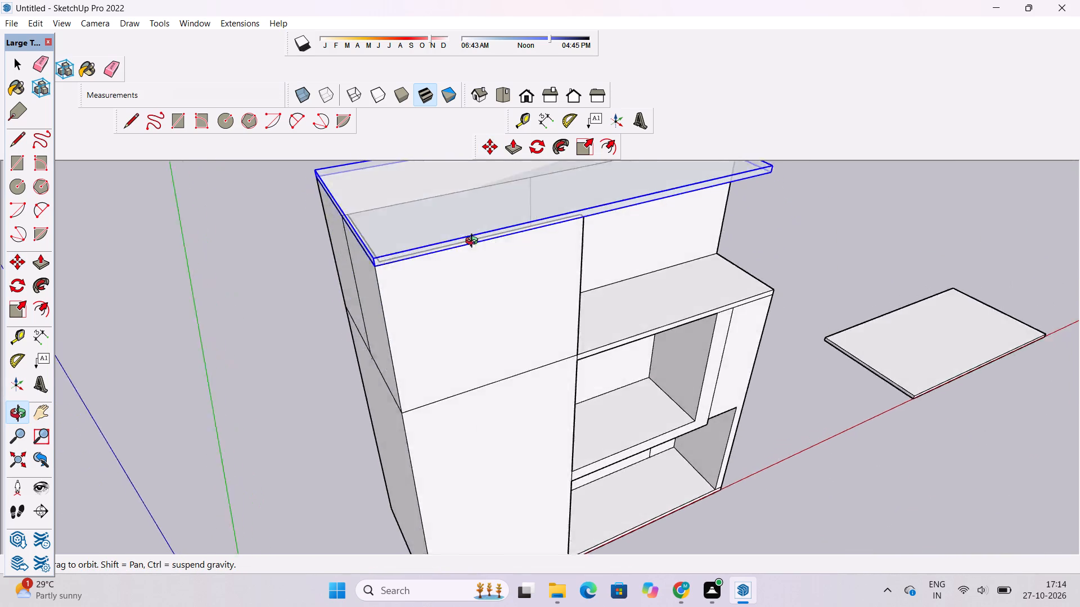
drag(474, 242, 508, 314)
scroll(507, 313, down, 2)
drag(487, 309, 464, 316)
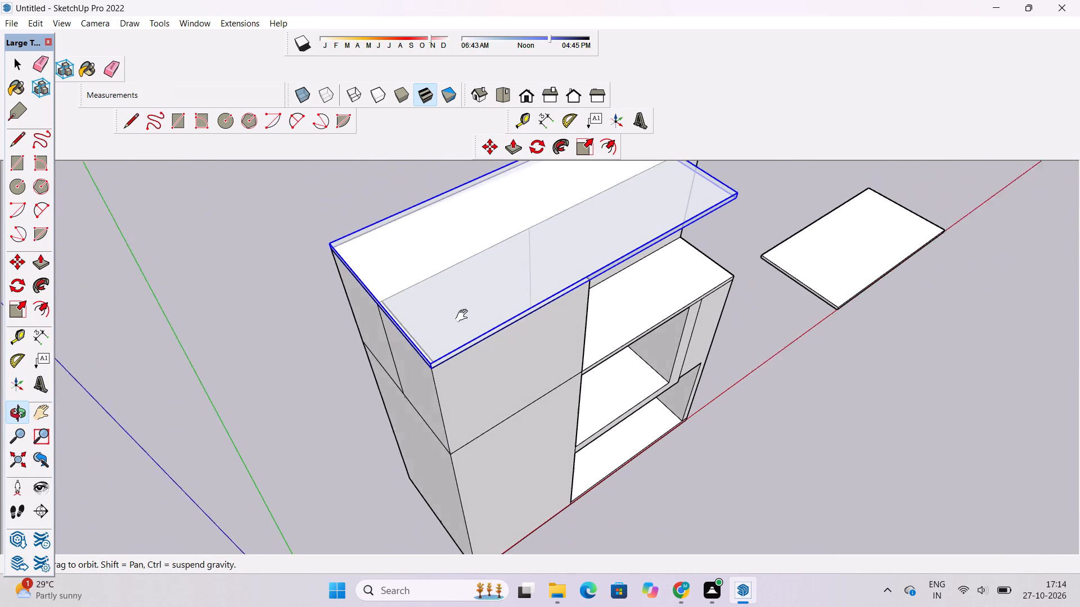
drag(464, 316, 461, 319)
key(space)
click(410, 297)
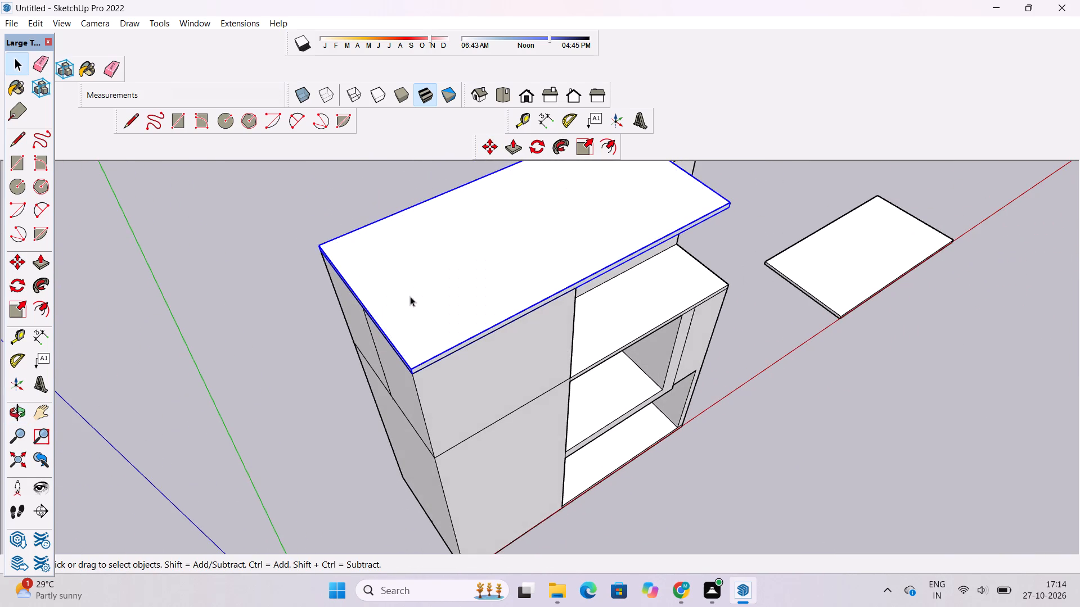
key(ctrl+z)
Copy the separate flat slab from its lower corner onto the rear top corner of the building as a roof slab.
scroll(778, 277, up, 4)
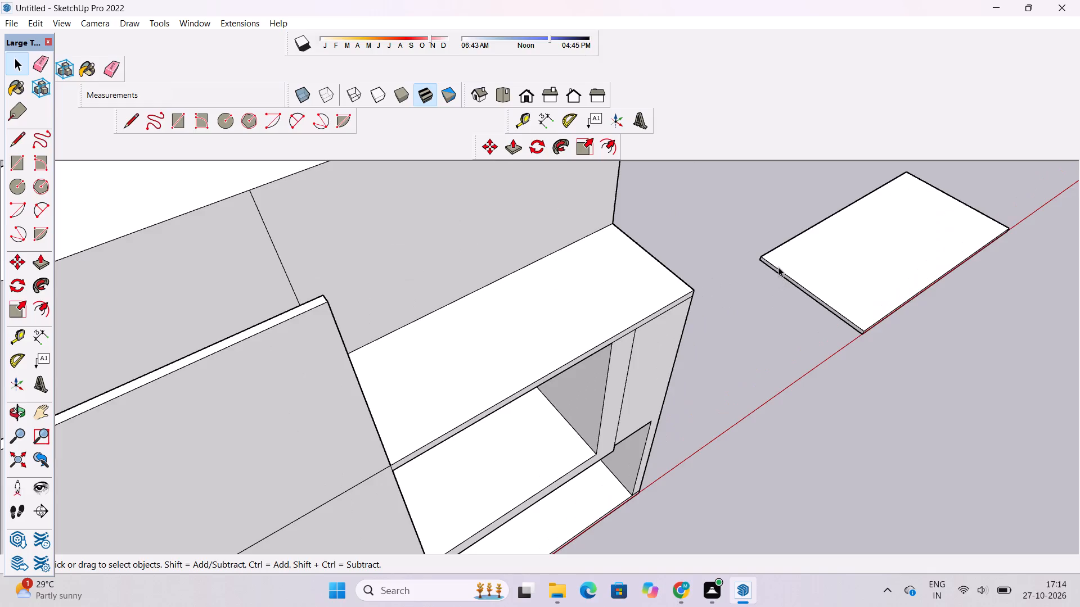
scroll(779, 262, up, 4)
click(779, 261)
key(m)
scroll(739, 289, up, 3)
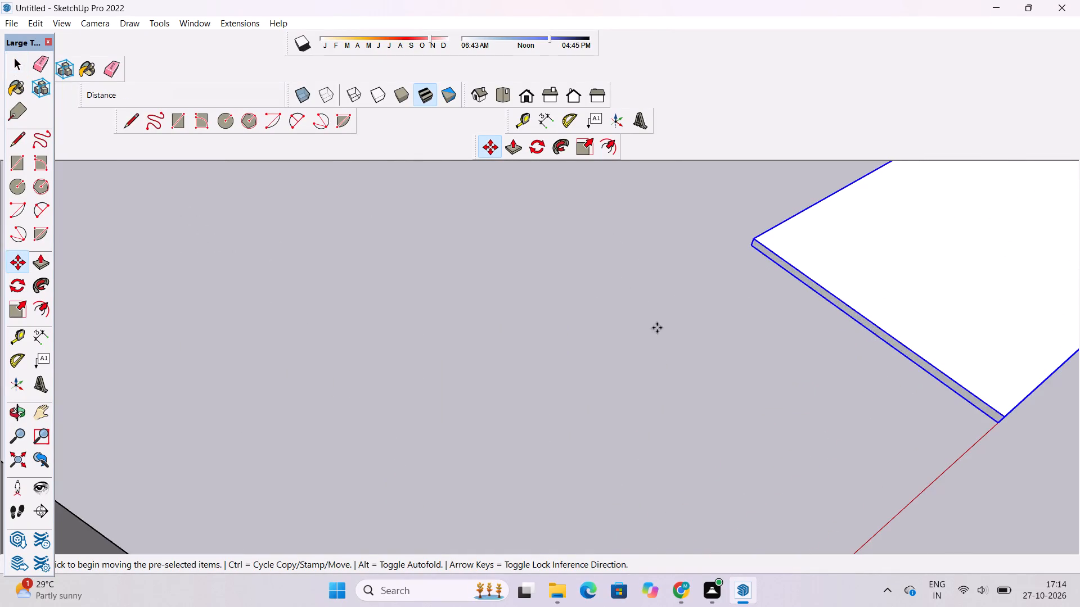
scroll(655, 329, down, 9)
key(o)
drag(757, 346, 762, 188)
drag(916, 493, 892, 461)
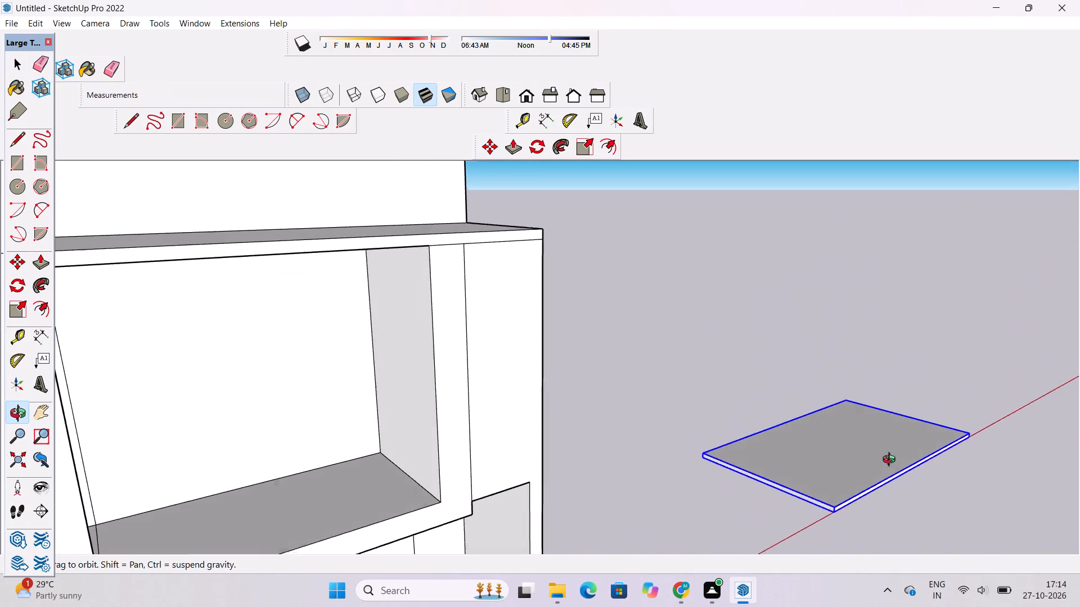
drag(892, 461, 821, 323)
scroll(631, 349, down, 7)
drag(674, 431, 538, 316)
scroll(524, 303, down, 4)
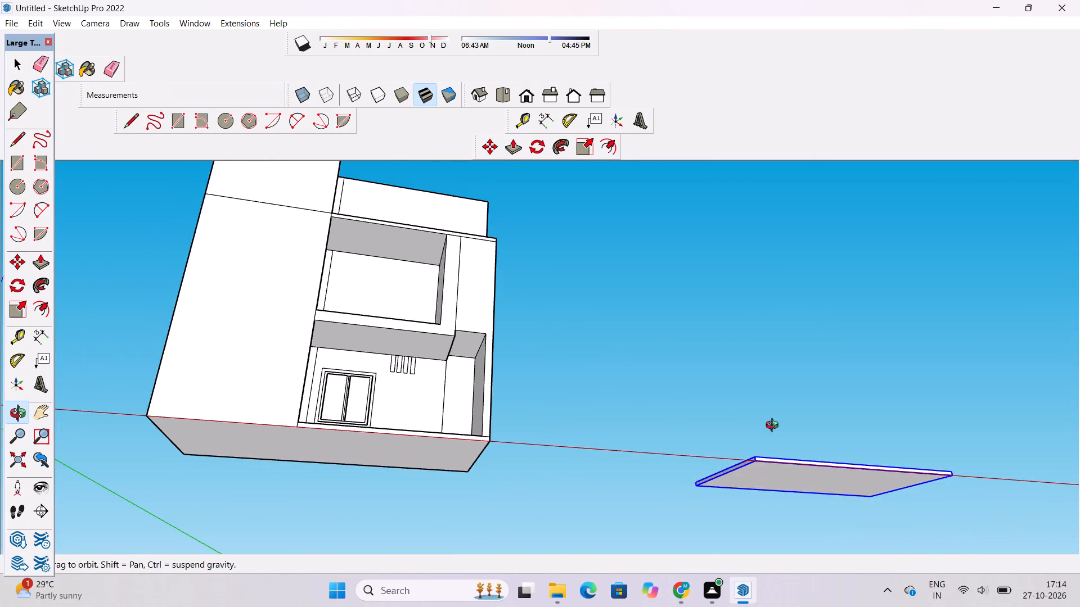
drag(775, 427, 831, 578)
scroll(621, 413, down, 5)
drag(618, 423, 625, 547)
scroll(620, 328, up, 5)
shift+drag(616, 331, 589, 380)
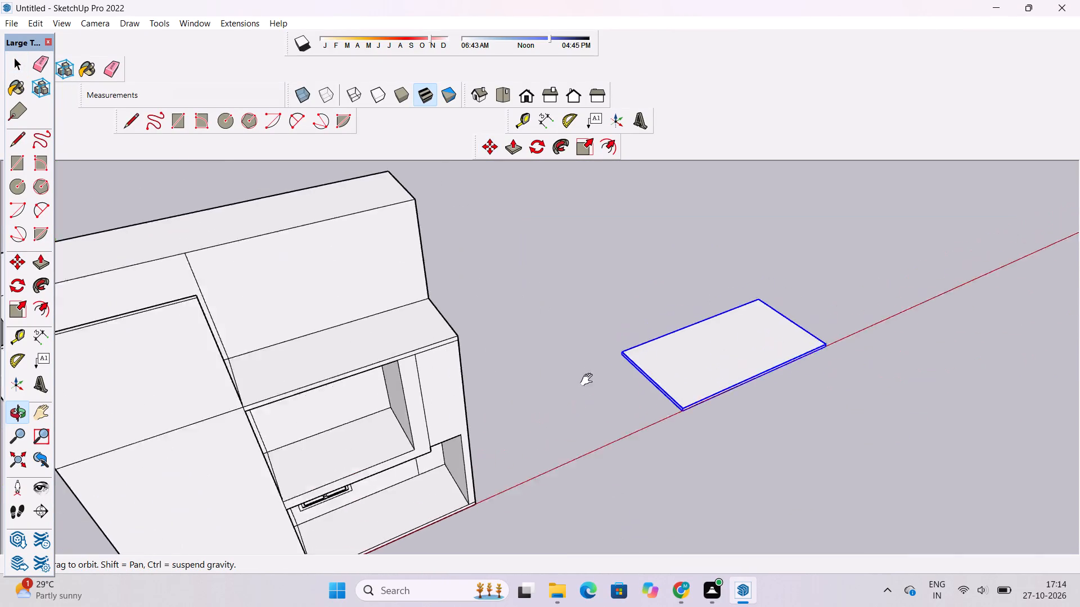
shift+drag(589, 380, 588, 383)
drag(588, 390, 625, 348)
scroll(581, 459, up, 9)
shift+drag(584, 406, 616, 421)
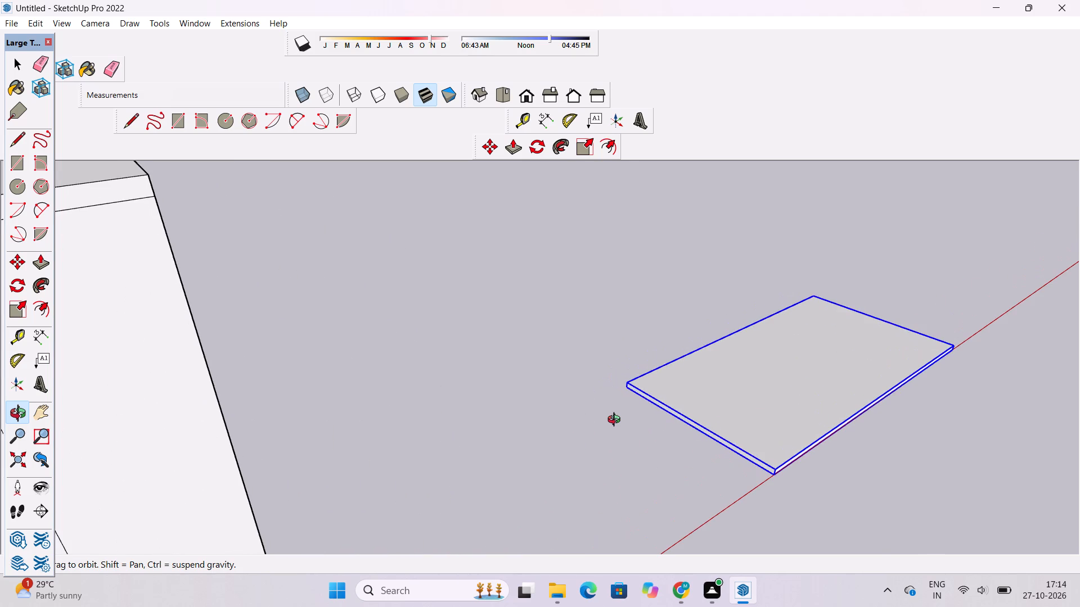
key(m)
scroll(620, 401, up, 8)
click(634, 380)
scroll(652, 395, down, 3)
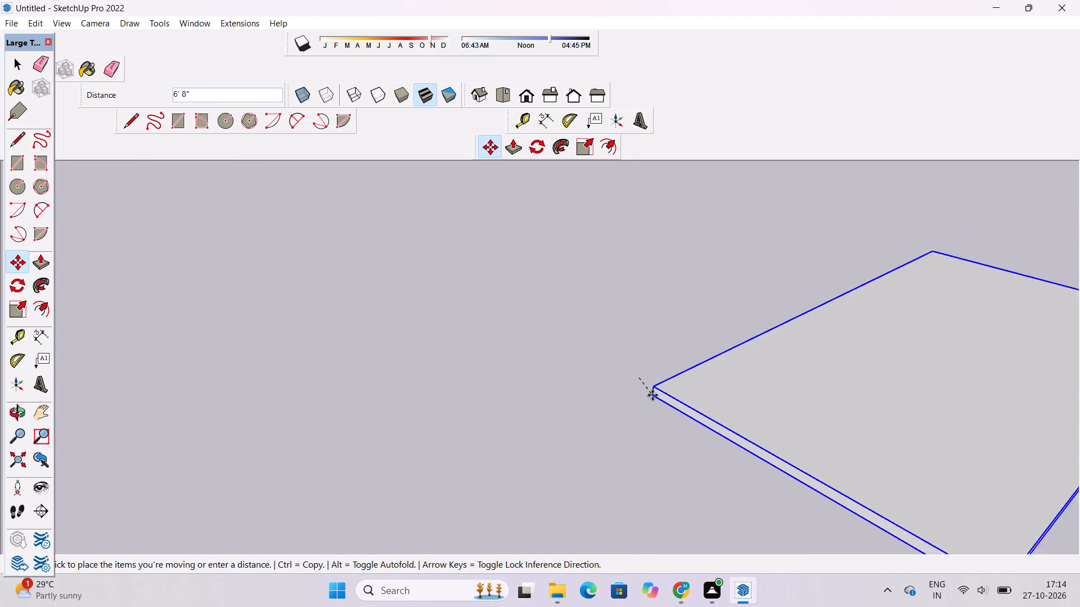
scroll(652, 395, down, 18)
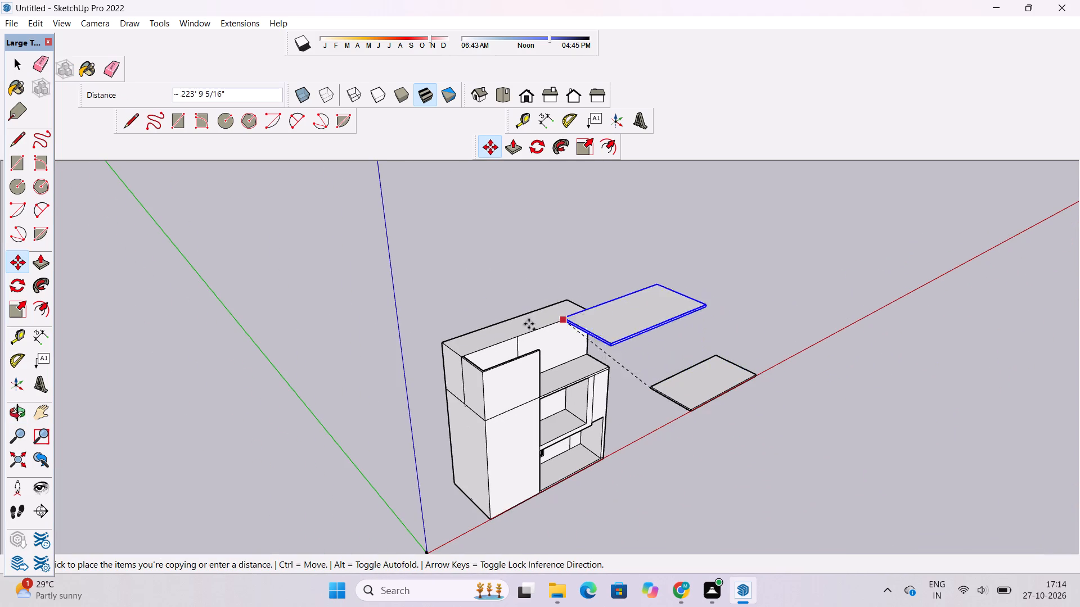
scroll(452, 330, up, 11)
scroll(421, 363, up, 5)
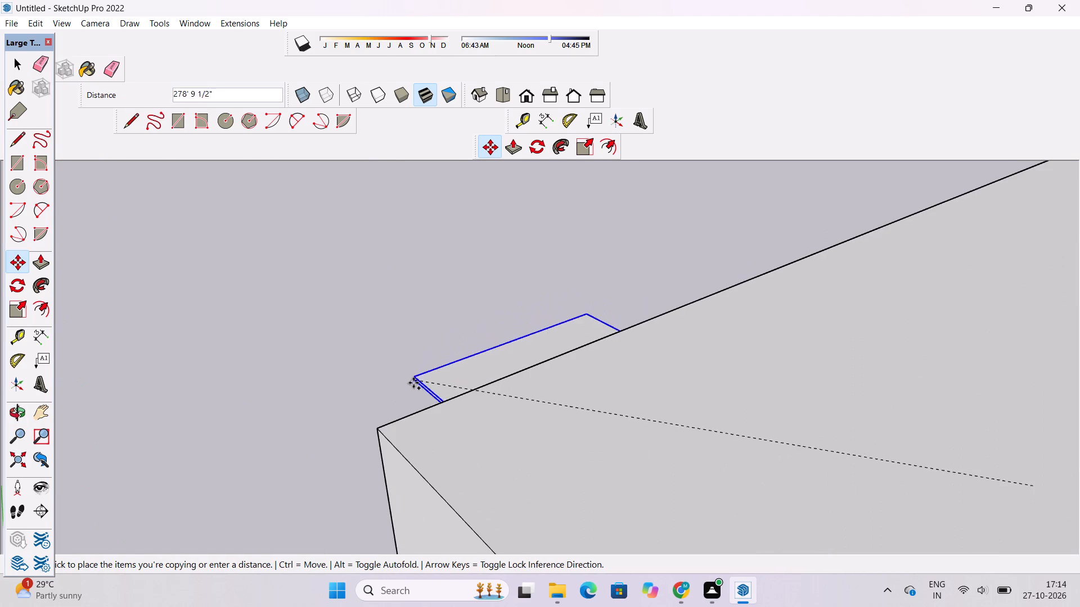
click(379, 428)
Explode the copied roof slab group on top of the building.
scroll(306, 350, down, 10)
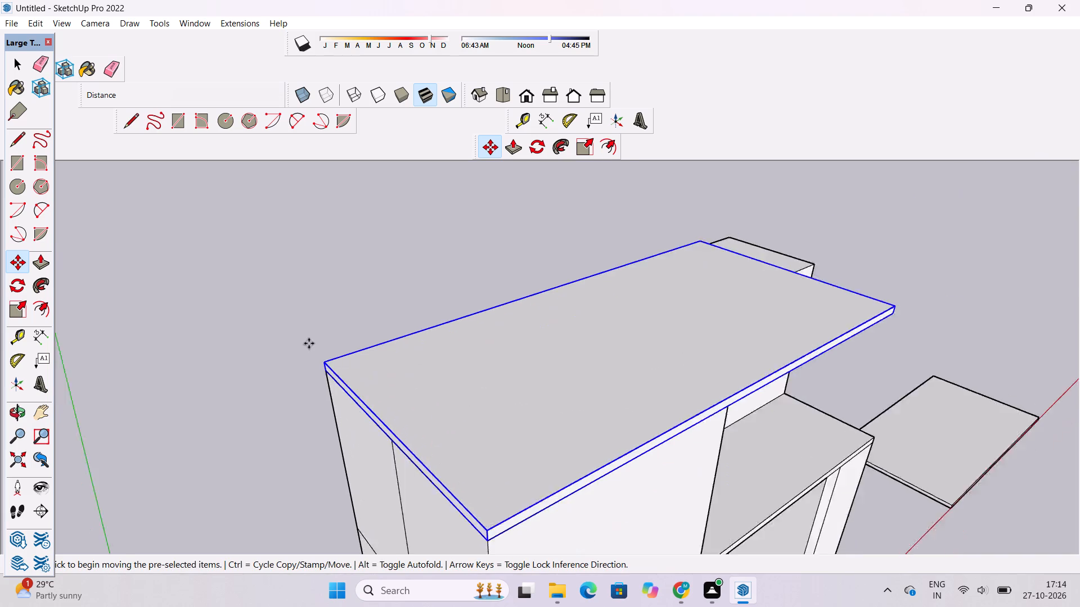
scroll(309, 343, down, 2)
key(space)
right_click(418, 386)
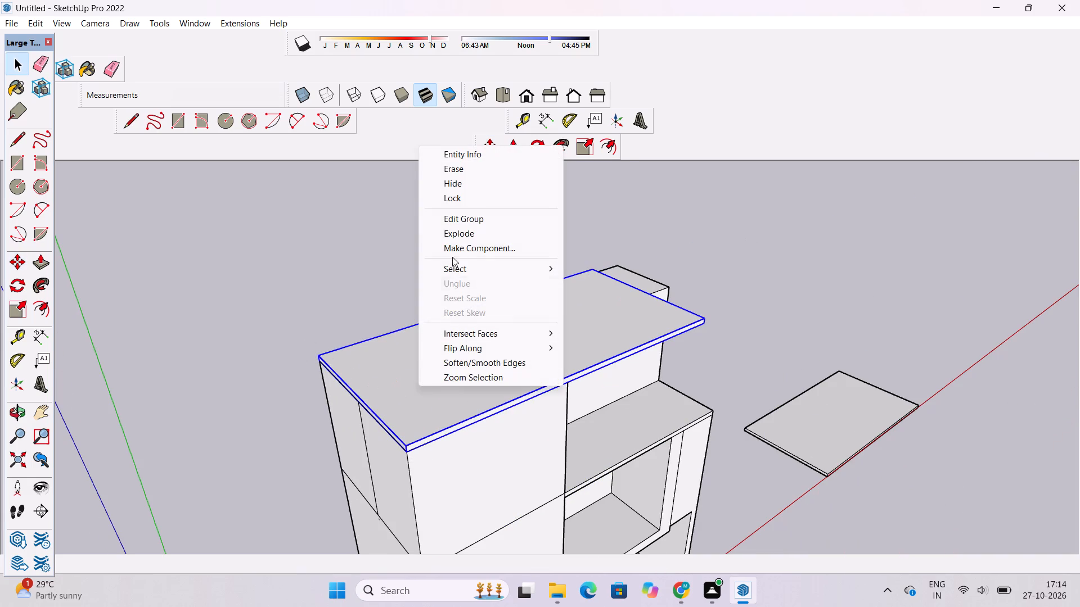
click(457, 237)
click(390, 273)
Erase the leftover vertical and horizontal dividing lines on the side wall below the roof slab.
key(o)
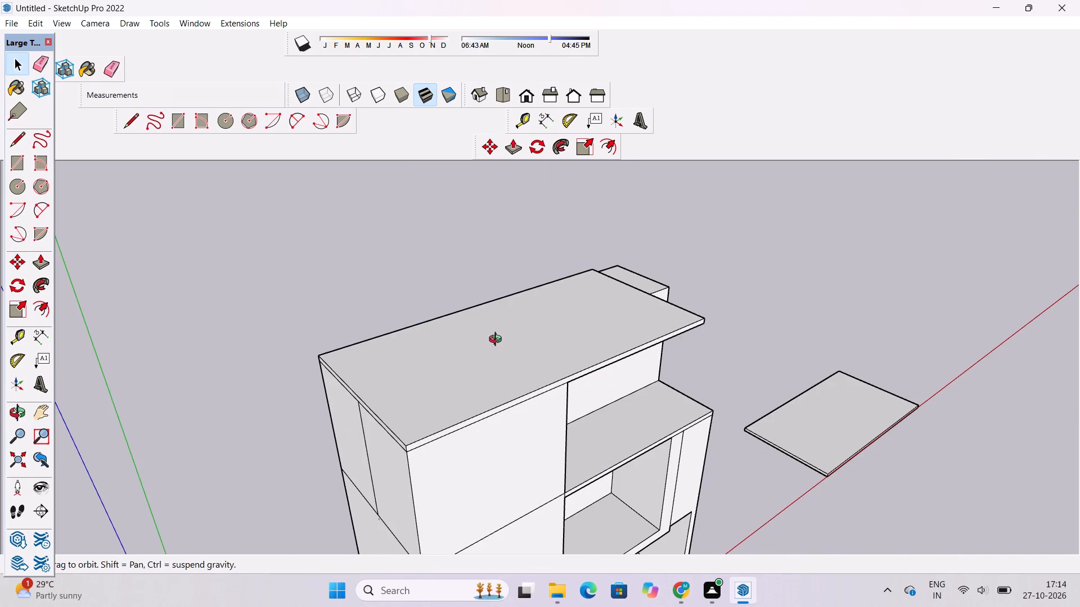
drag(501, 346, 433, 356)
scroll(355, 441, up, 4)
drag(314, 432, 441, 401)
shift+drag(437, 430, 435, 377)
drag(434, 392, 424, 379)
shift+drag(416, 441, 408, 384)
click(408, 384)
key(e)
scroll(403, 420, up, 4)
drag(396, 426, 380, 449)
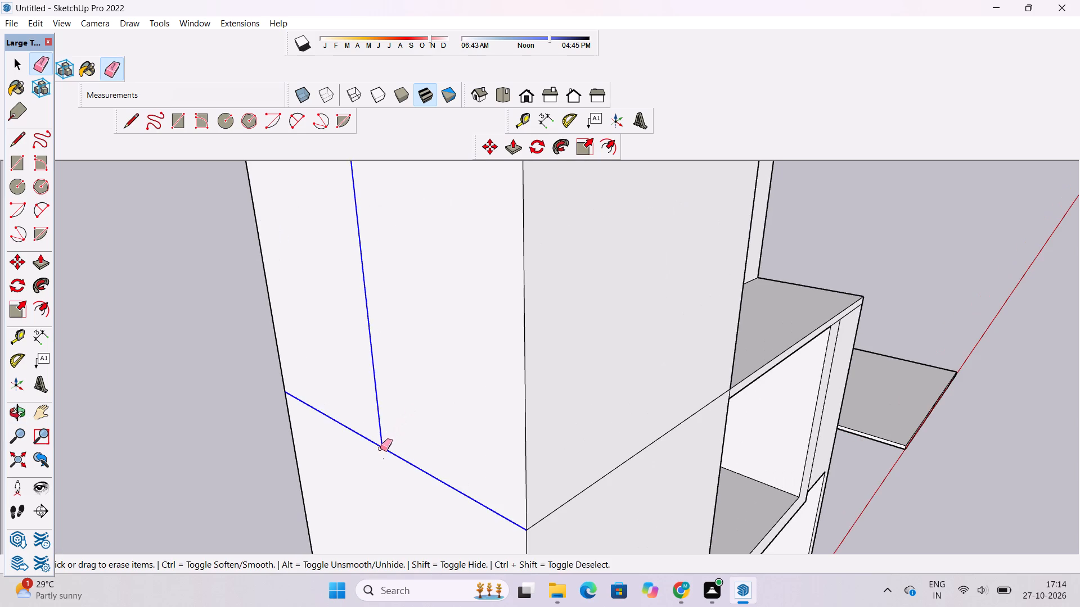
drag(380, 449, 380, 449)
Push/pull the roof slab's edge face above the side wall outward by 1.8' to form an overhang.
scroll(363, 464, down, 10)
key(p)
scroll(387, 354, up, 4)
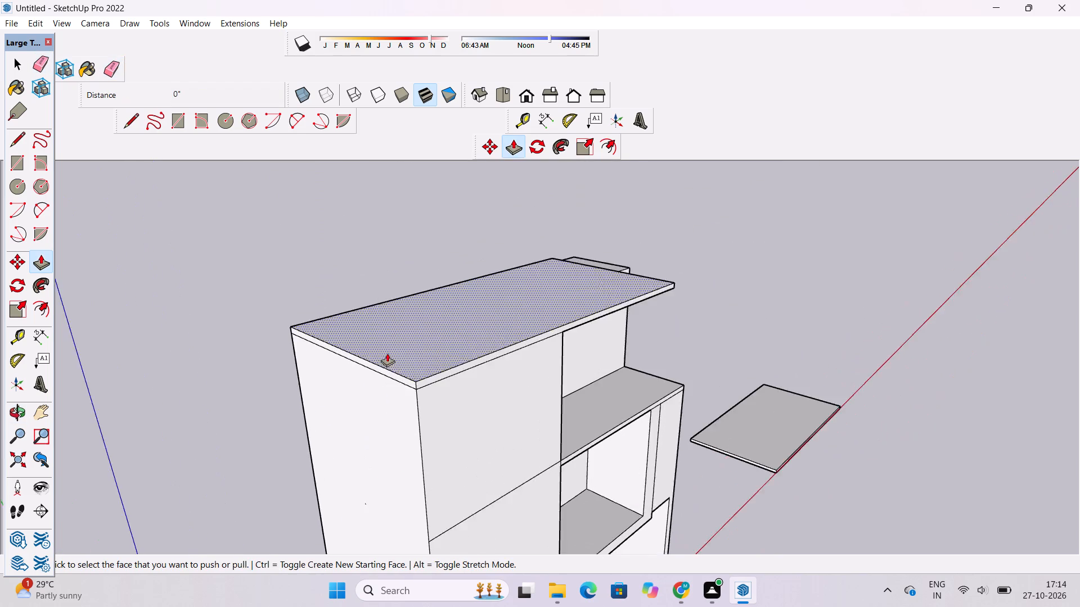
scroll(387, 353, up, 5)
click(409, 388)
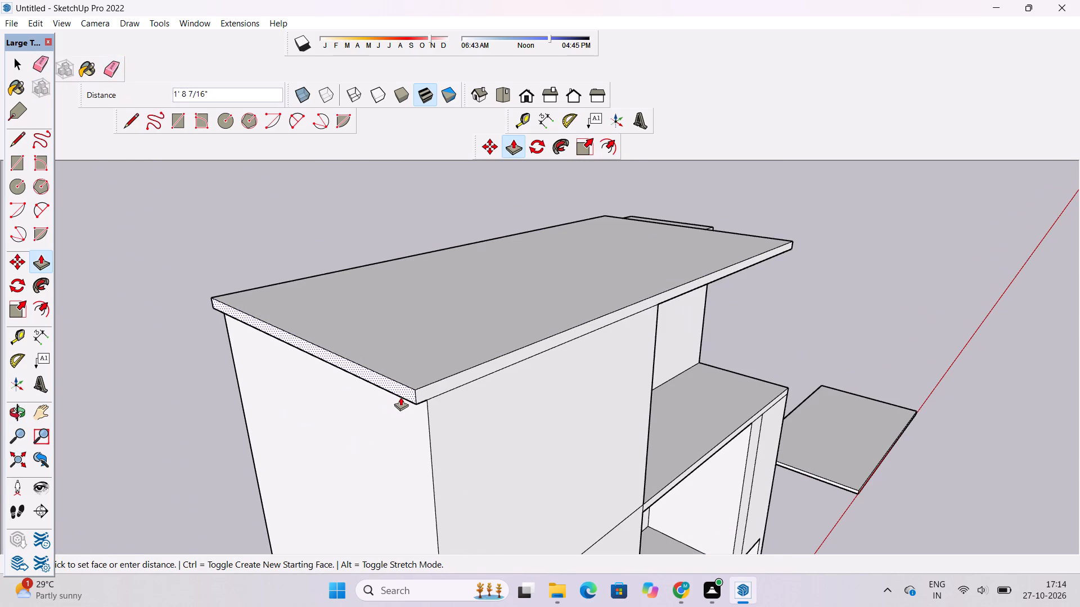
text(1.8)
key(apostrophe)
key(Return)
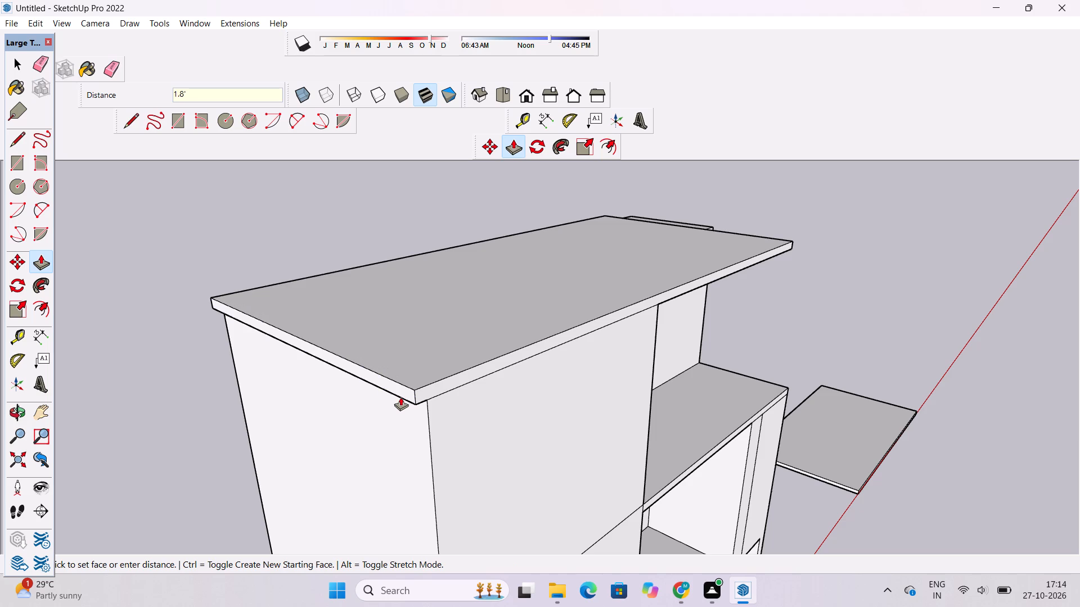
Erase the stray line across the underside of the side overhang.
key(o)
drag(463, 402, 376, 298)
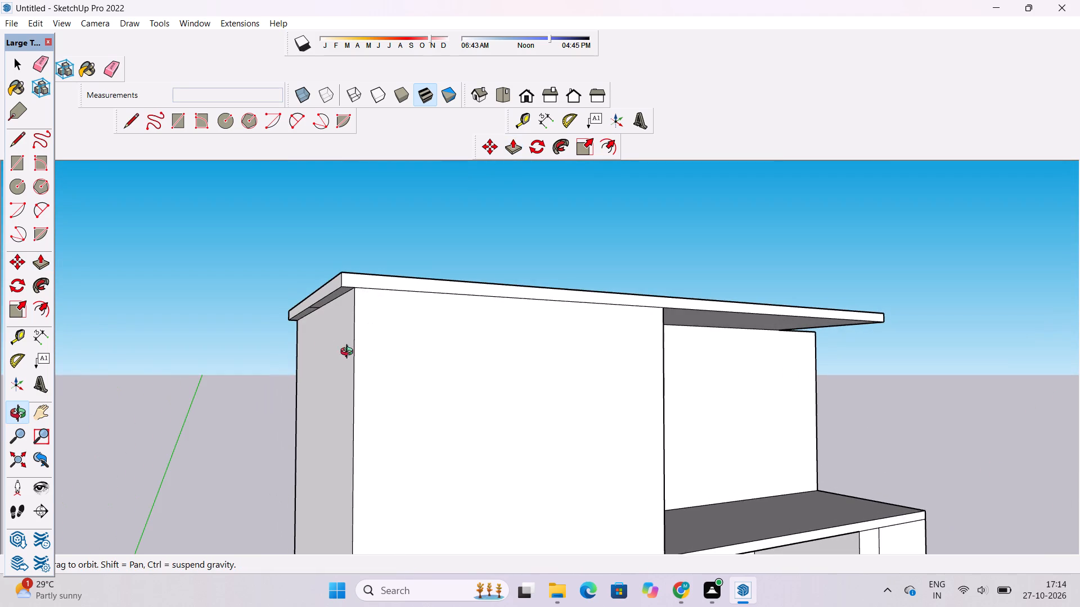
scroll(314, 329, up, 5)
shift+drag(314, 329, 333, 381)
drag(336, 389, 331, 315)
scroll(332, 324, up, 9)
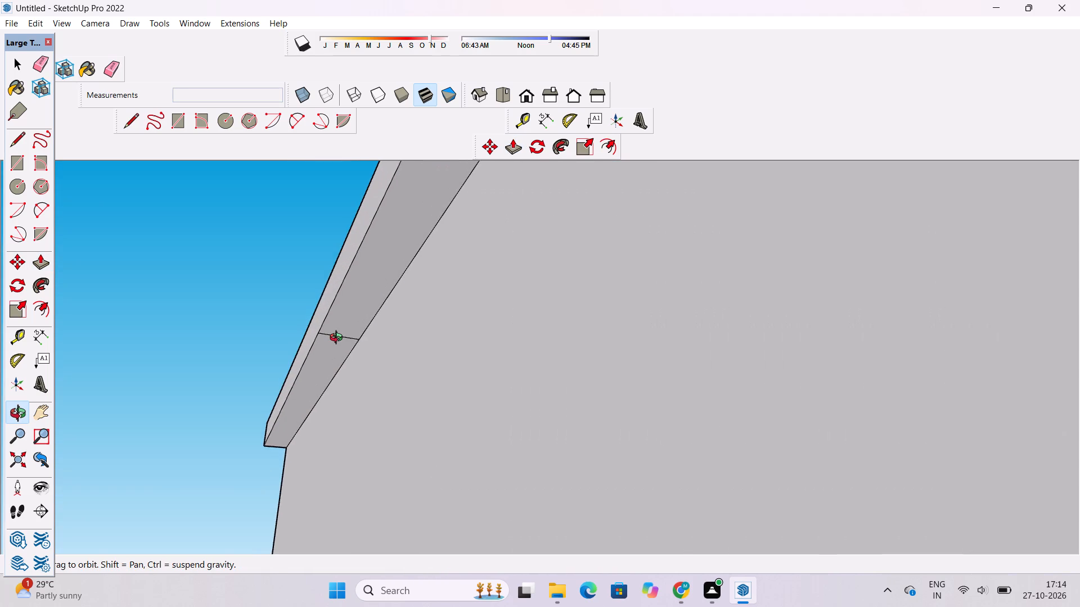
scroll(339, 339, up, 1)
key(e)
drag(344, 315, 339, 336)
scroll(289, 333, down, 16)
Push/pull the roof slab's end face above the open terrace inward by 60' to shorten the slab towards the front block.
key(o)
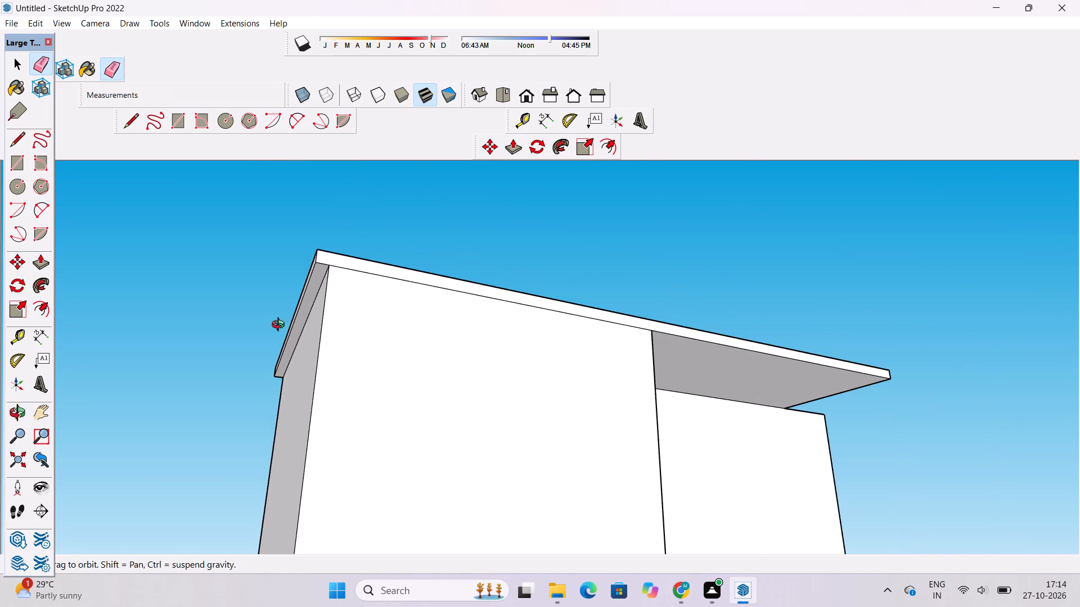
scroll(286, 323, down, 3)
drag(376, 337, 251, 424)
shift+drag(361, 410, 290, 340)
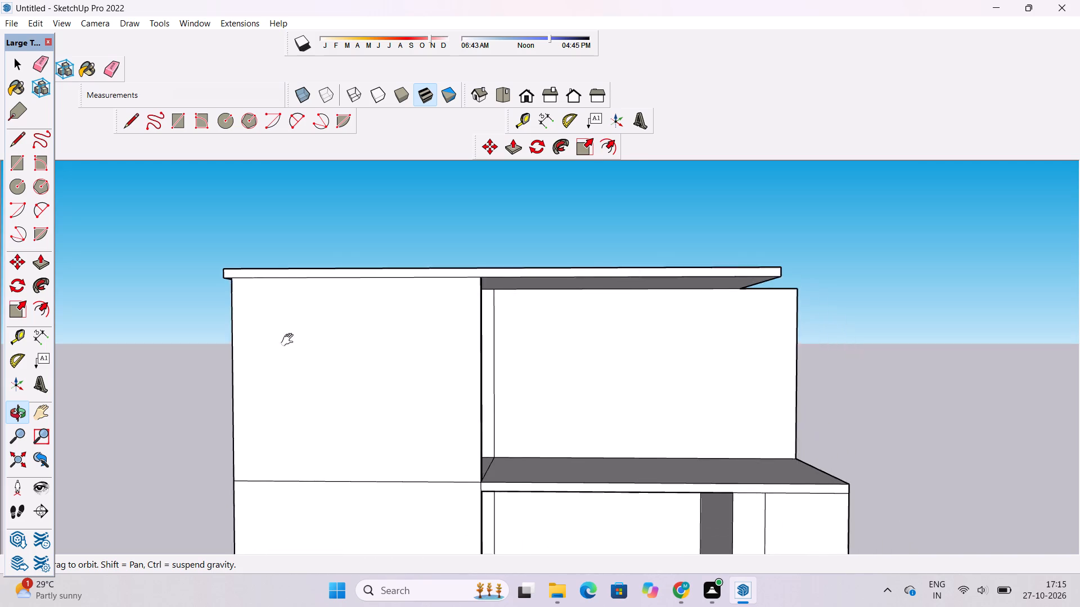
shift+drag(290, 340, 287, 339)
drag(287, 339, 345, 369)
shift+drag(413, 329, 305, 339)
drag(316, 356, 333, 429)
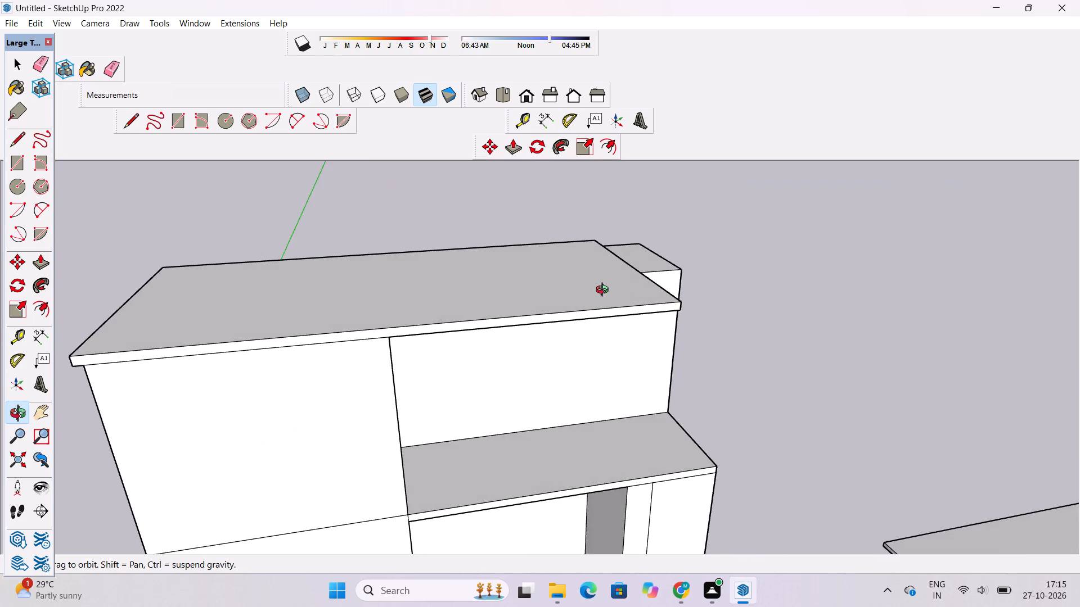
scroll(609, 284, up, 3)
shift+drag(632, 294, 557, 306)
drag(619, 329, 466, 327)
scroll(479, 319, up, 3)
shift+drag(541, 325, 550, 347)
drag(537, 354, 593, 346)
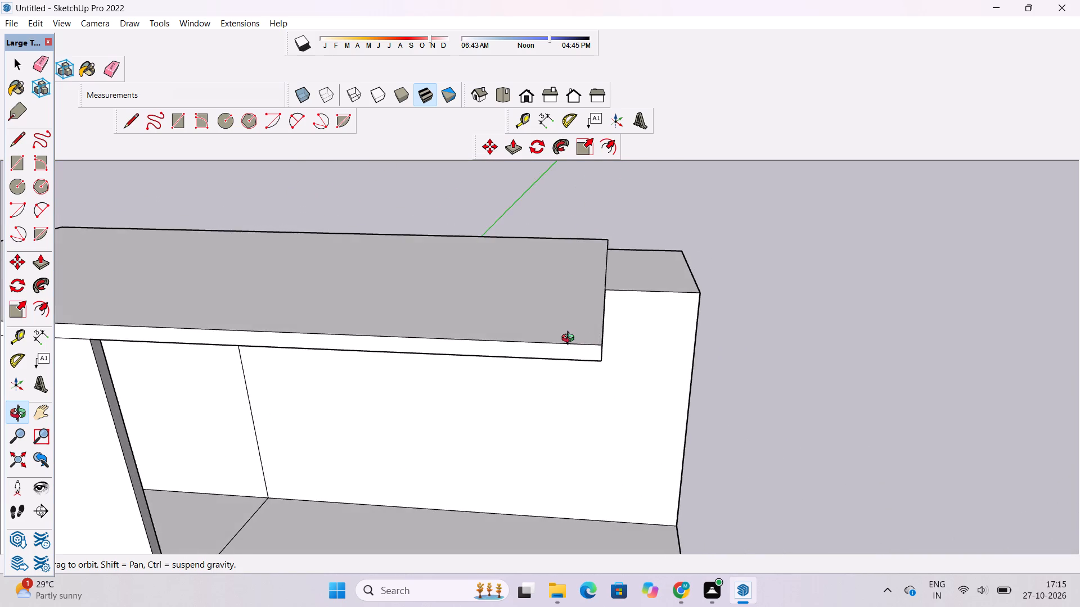
scroll(567, 337, down, 4)
shift+drag(517, 339, 558, 344)
drag(558, 346, 558, 366)
shift+drag(568, 352, 525, 347)
drag(593, 356, 570, 341)
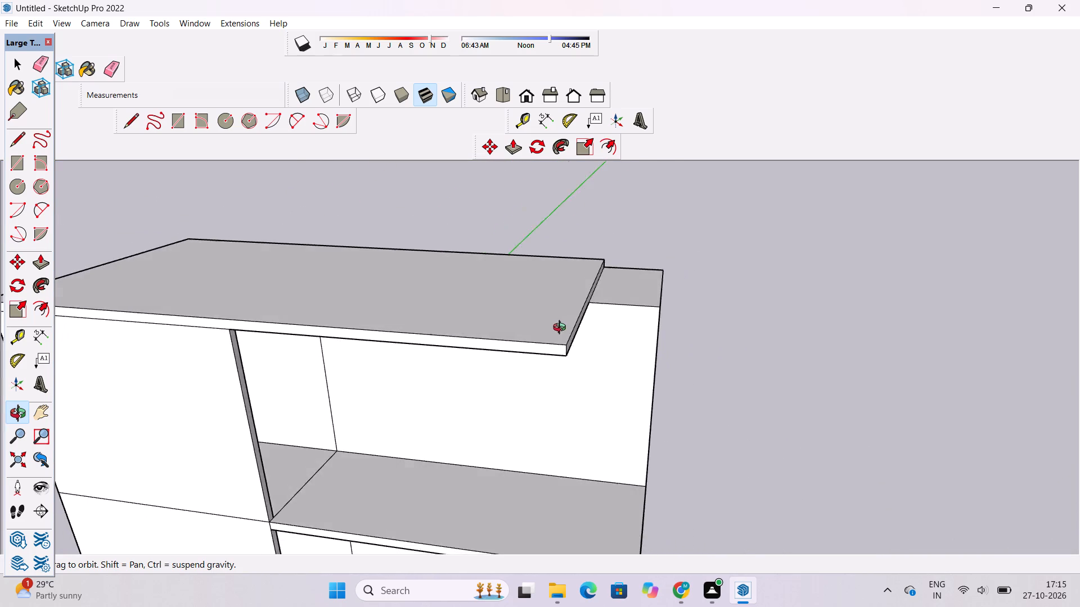
scroll(557, 328, up, 4)
shift+drag(557, 328, 567, 341)
drag(565, 338, 550, 329)
key(p)
scroll(566, 326, up, 5)
click(573, 347)
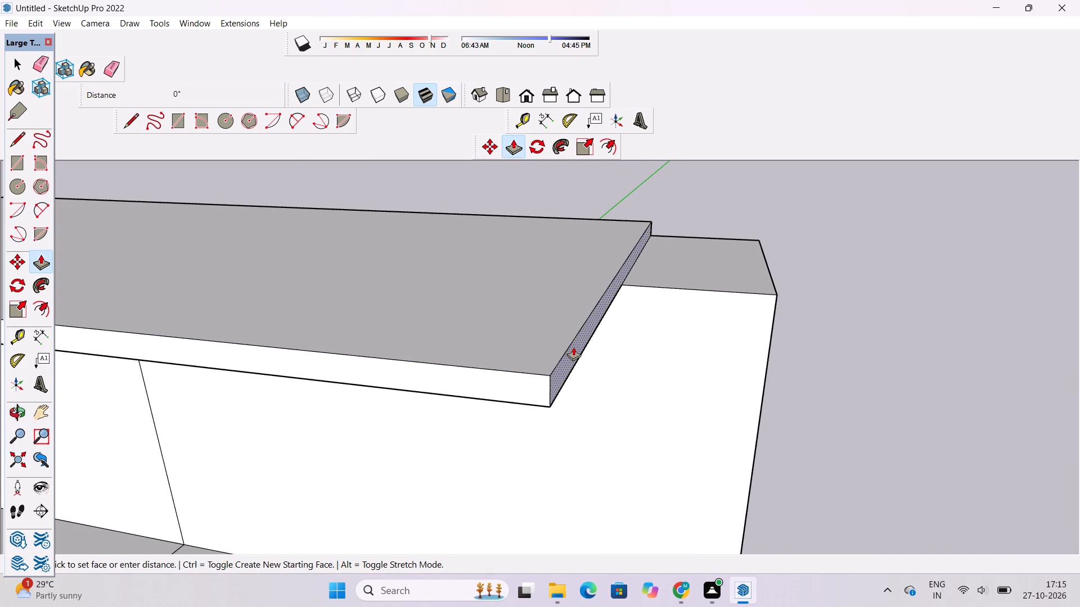
scroll(573, 347, down, 15)
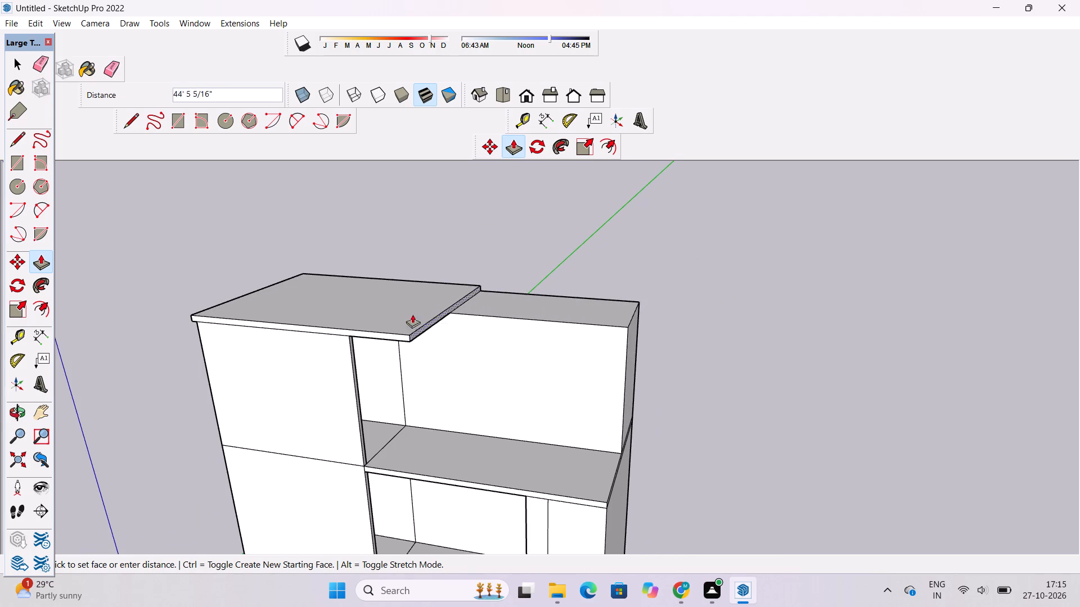
scroll(372, 328, up, 2)
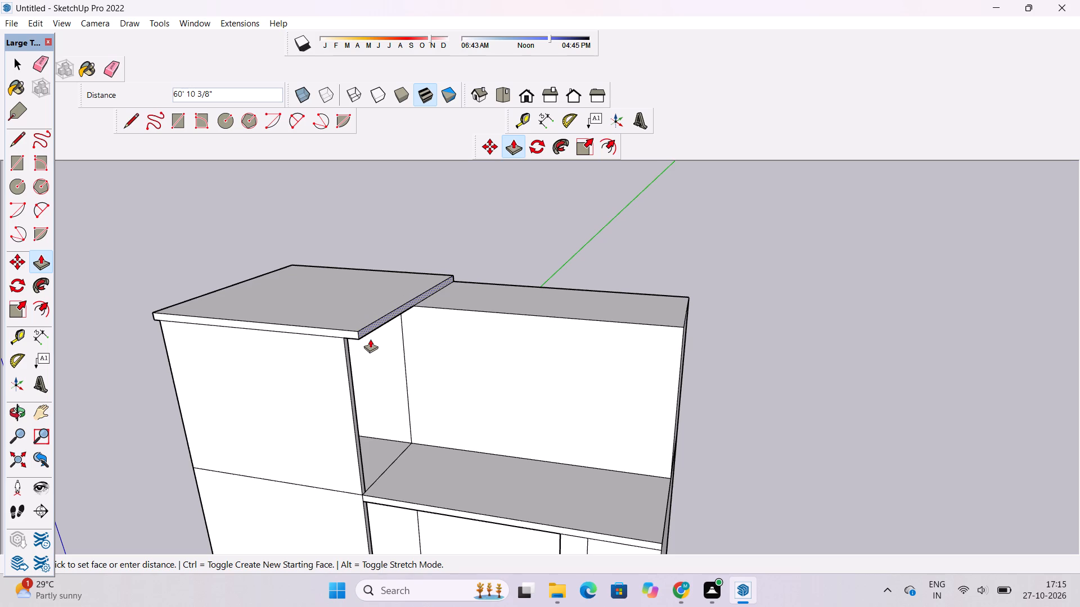
text(60')
key(Return)
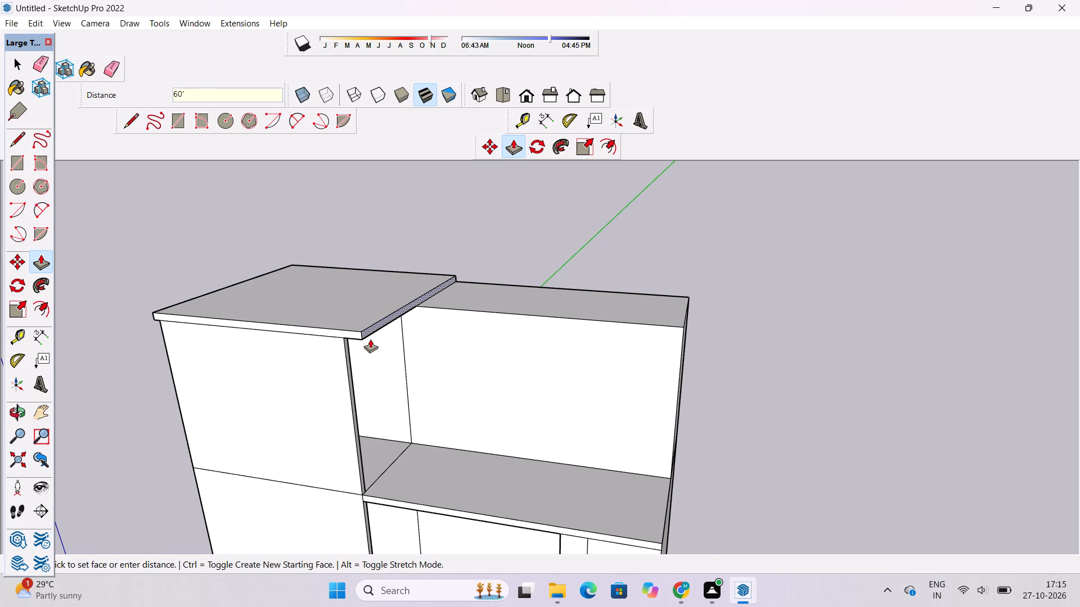
Examine the roof slab's end, the open terrace and the storeys below it from several angles.
key(o)
drag(404, 330, 506, 313)
shift+drag(452, 405, 429, 374)
drag(429, 370, 428, 385)
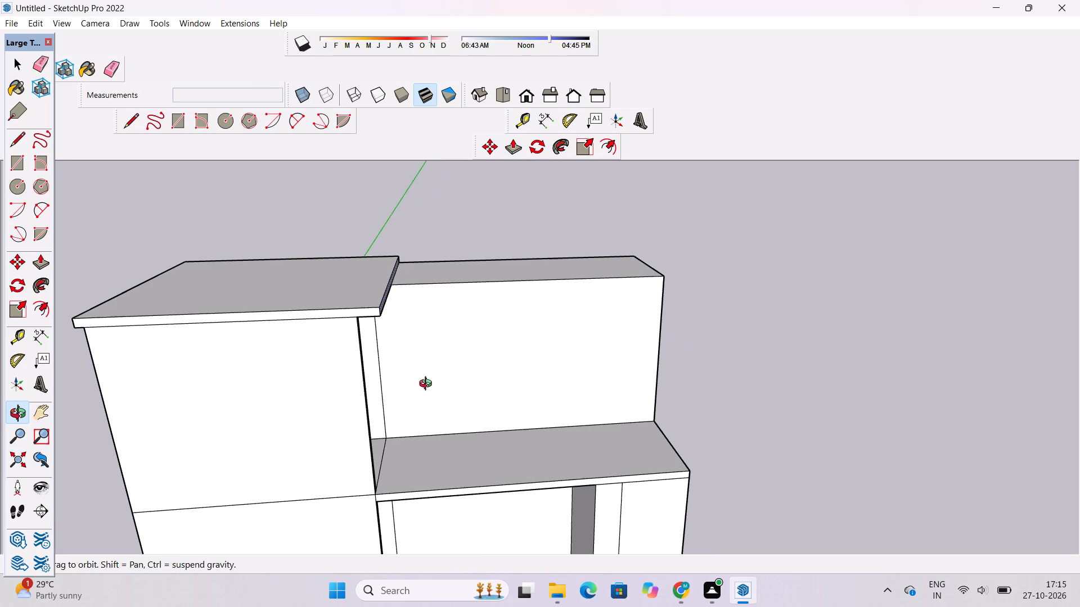
key(space)
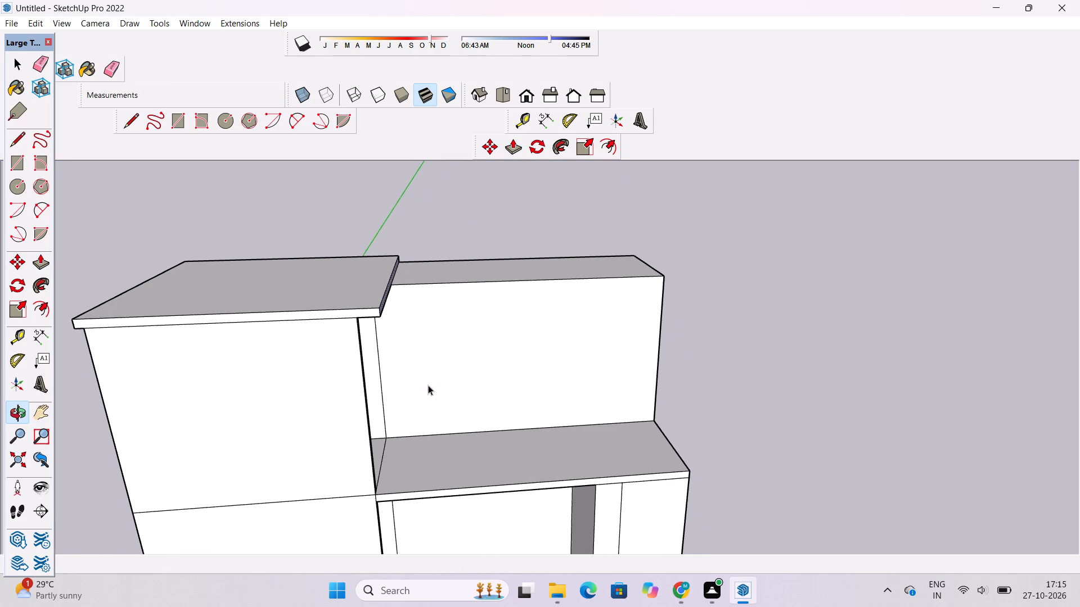
text(o)
scroll(443, 358, up, 4)
shift+drag(442, 356, 443, 378)
drag(427, 391, 438, 234)
scroll(439, 223, down, 4)
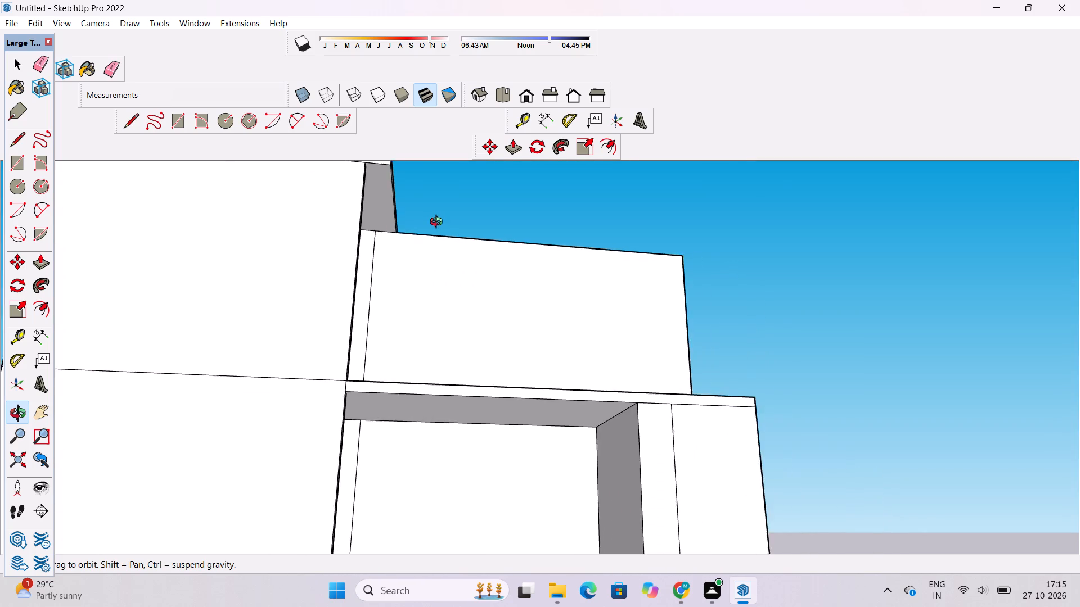
drag(439, 234, 274, 363)
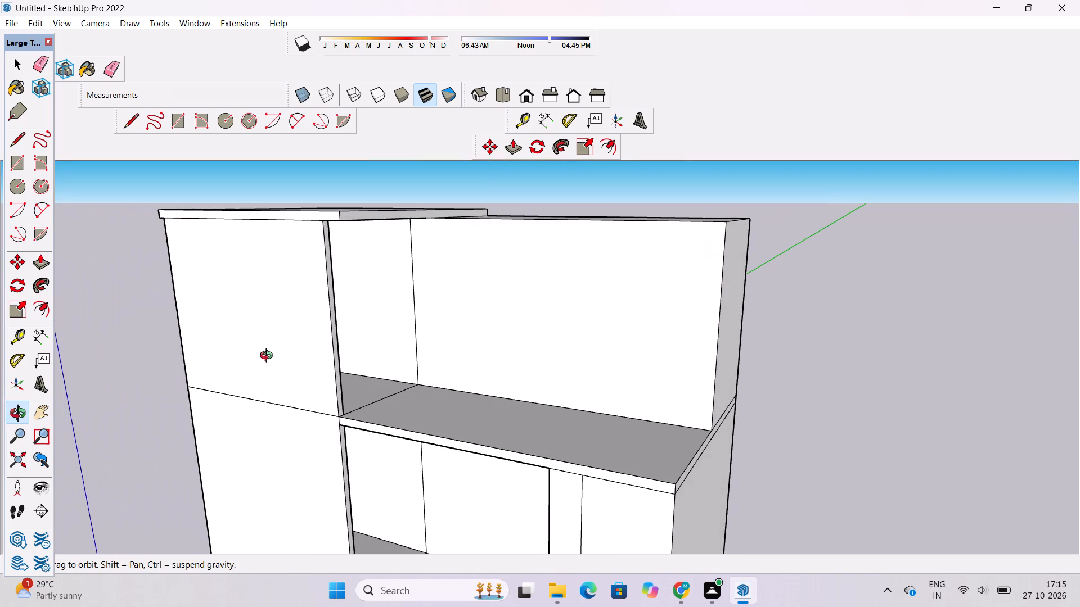
scroll(269, 346, down, 3)
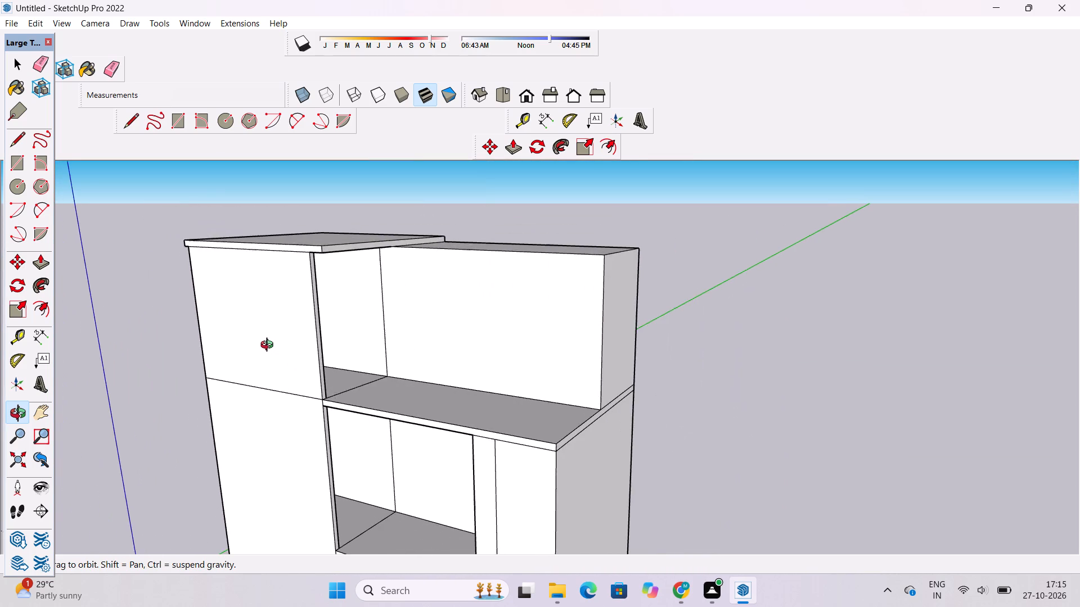
scroll(269, 346, down, 1)
drag(299, 314, 495, 375)
scroll(383, 355, down, 2)
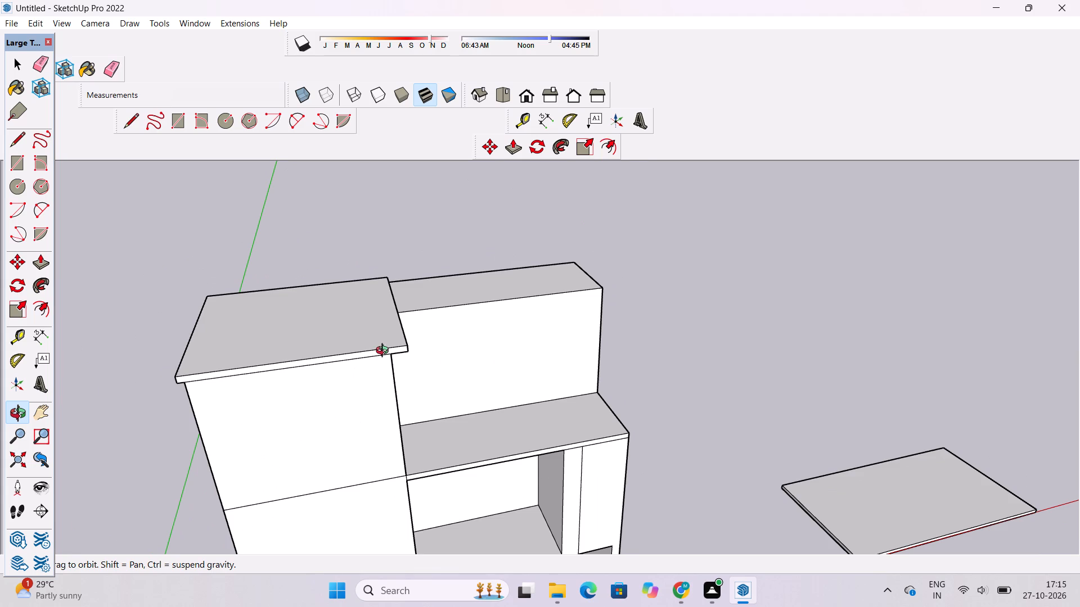
scroll(385, 352, down, 2)
drag(410, 342, 412, 398)
scroll(453, 379, up, 2)
shift+drag(453, 382, 422, 310)
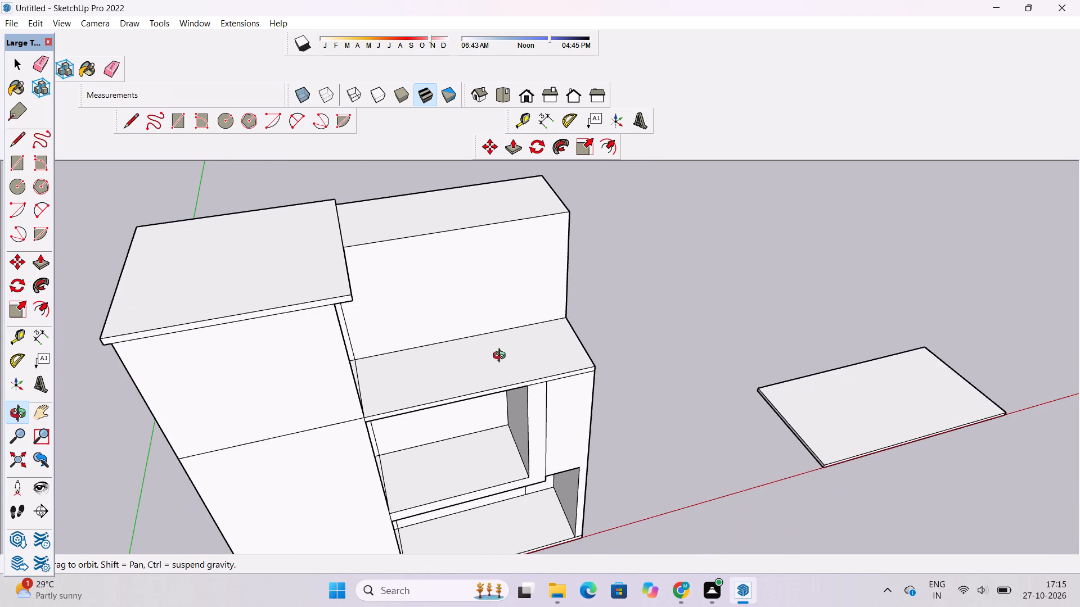
drag(503, 359, 449, 316)
scroll(482, 344, up, 2)
drag(496, 398, 429, 255)
scroll(427, 244, down, 4)
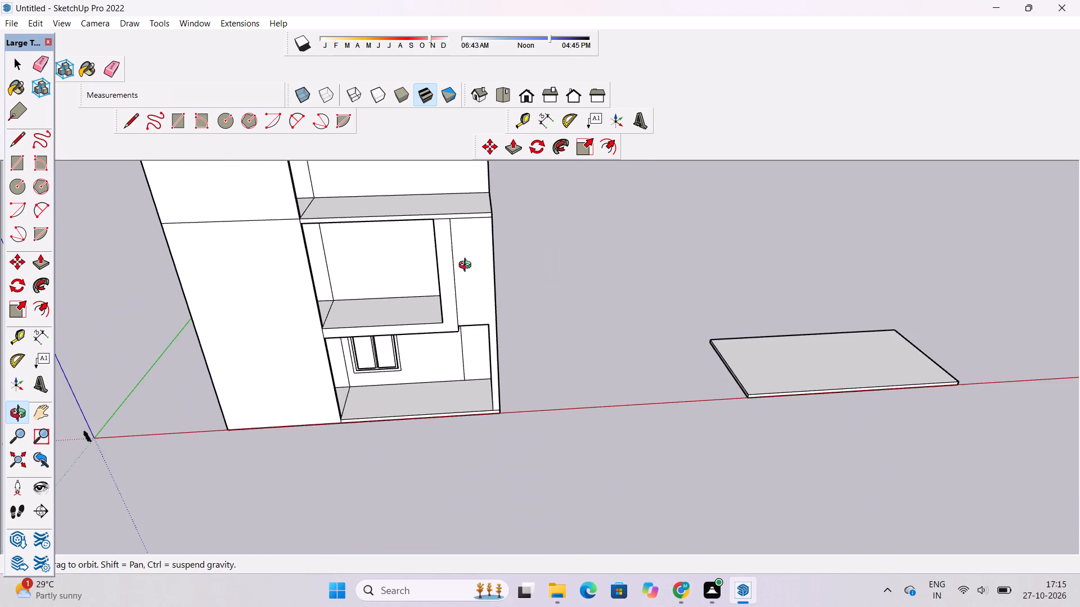
scroll(465, 261, up, 3)
shift+drag(465, 258, 453, 284)
shift+drag(458, 305, 460, 316)
shift+drag(471, 348, 461, 315)
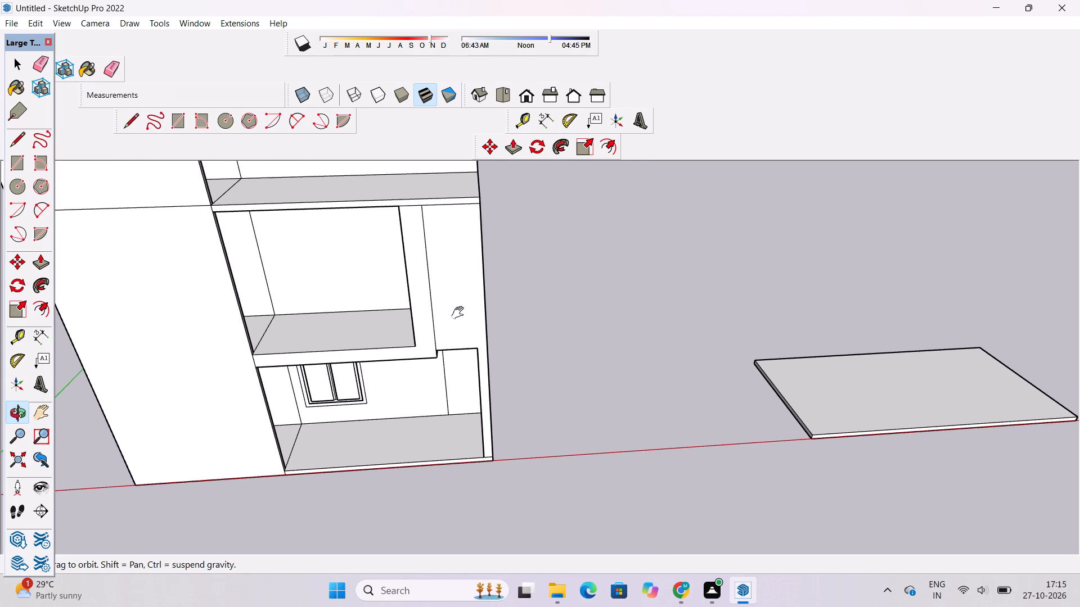
scroll(460, 291, down, 2)
drag(464, 305, 467, 343)
shift+drag(475, 291, 510, 380)
drag(510, 380, 472, 363)
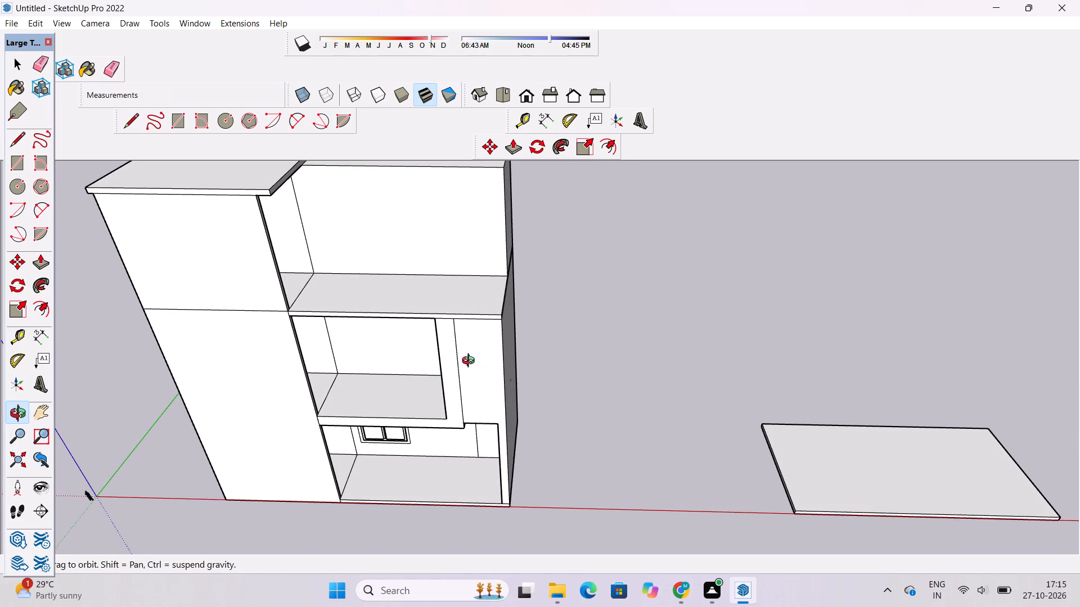
shift+drag(470, 356, 470, 368)
drag(470, 369, 494, 311)
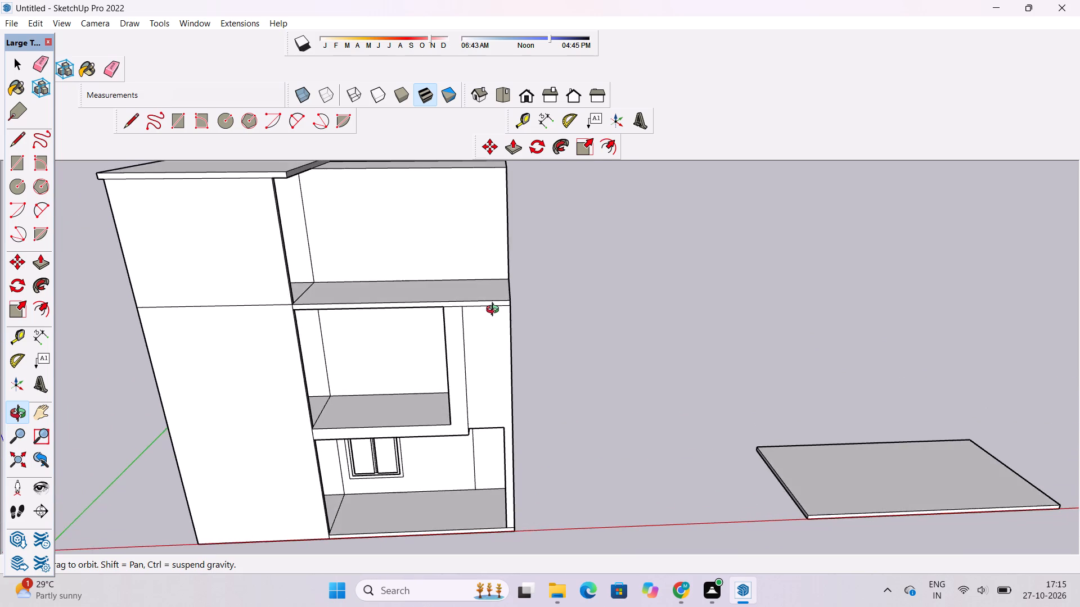
scroll(495, 311, down, 2)
shift+drag(495, 311, 497, 328)
shift+scroll(475, 290, up, 2)
shift+drag(474, 286, 473, 299)
shift+drag(473, 305, 476, 324)
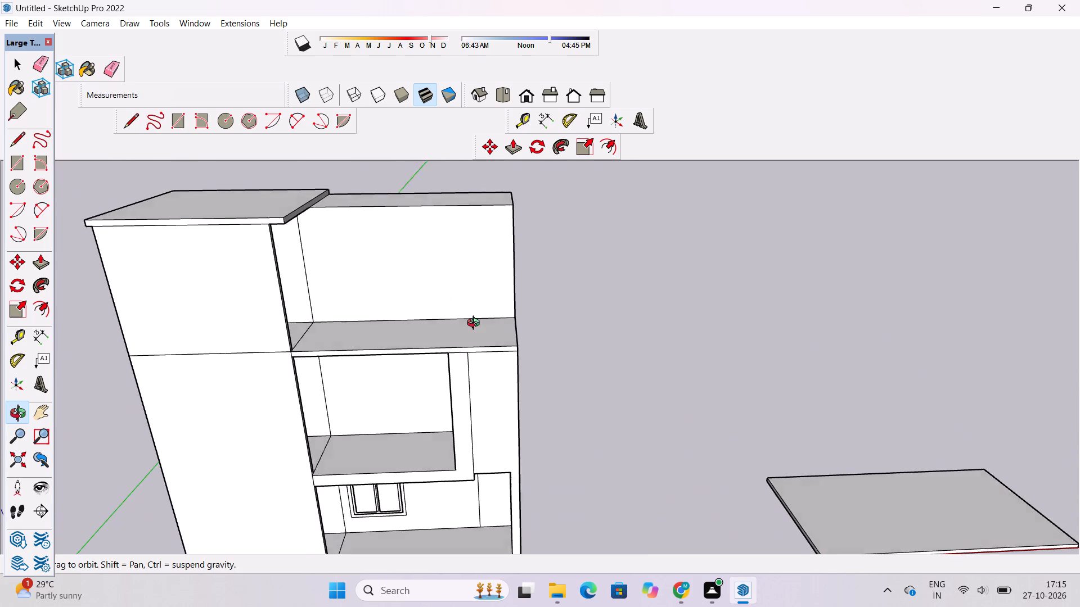
shift+drag(476, 324, 476, 330)
scroll(476, 330, up, 2)
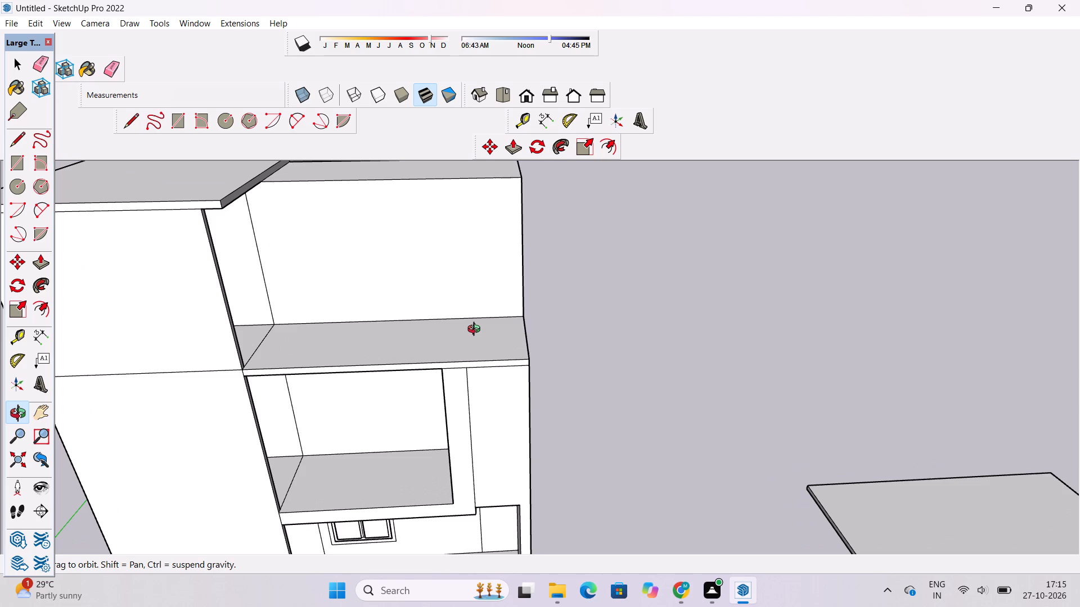
scroll(476, 330, down, 2)
shift+drag(480, 328, 485, 342)
drag(485, 342, 485, 346)
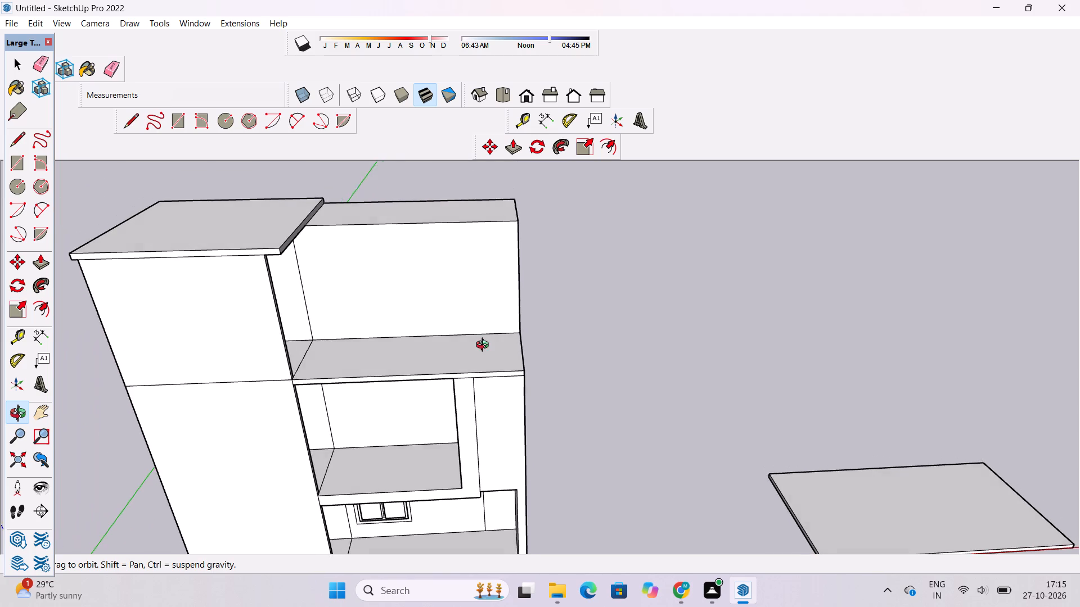
drag(485, 346, 485, 354)
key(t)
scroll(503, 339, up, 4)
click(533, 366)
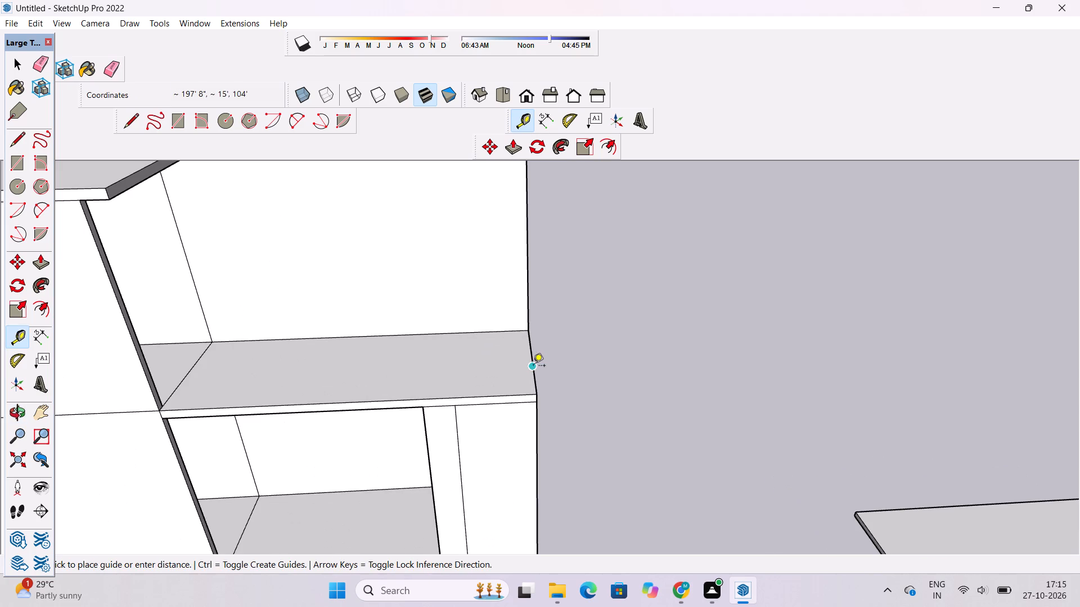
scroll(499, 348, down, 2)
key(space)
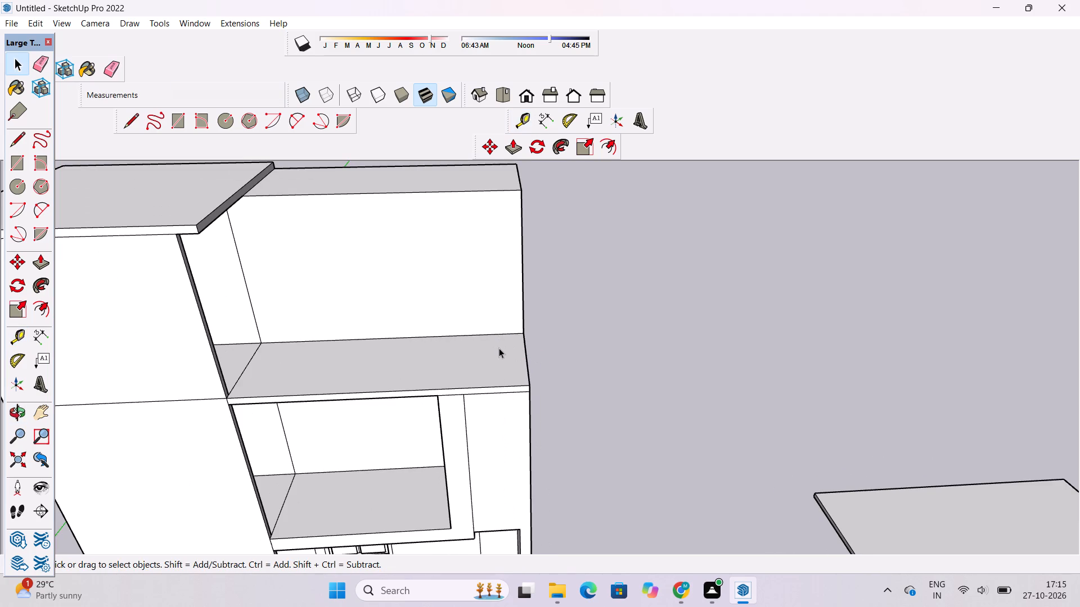
Measure the thickness of the ground storey's outer side wall at its base, from the inner to the outer corner.
text(o)
shift+drag(505, 389, 493, 298)
scroll(519, 447, up, 2)
shift+drag(517, 451, 487, 272)
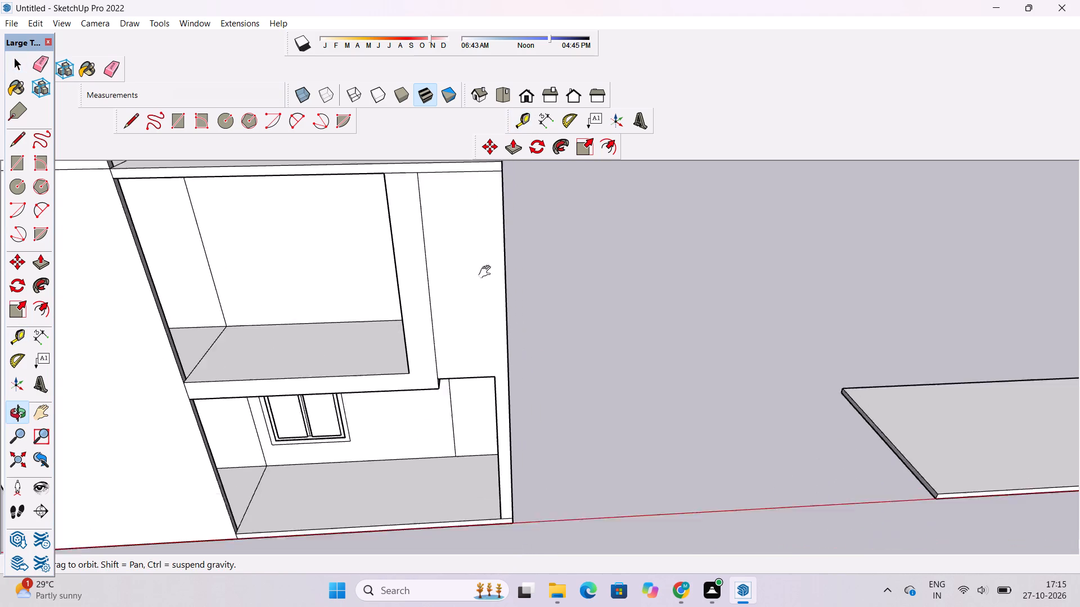
shift+drag(487, 272, 482, 255)
scroll(498, 425, up, 10)
shift+drag(485, 429, 488, 447)
drag(485, 447, 483, 427)
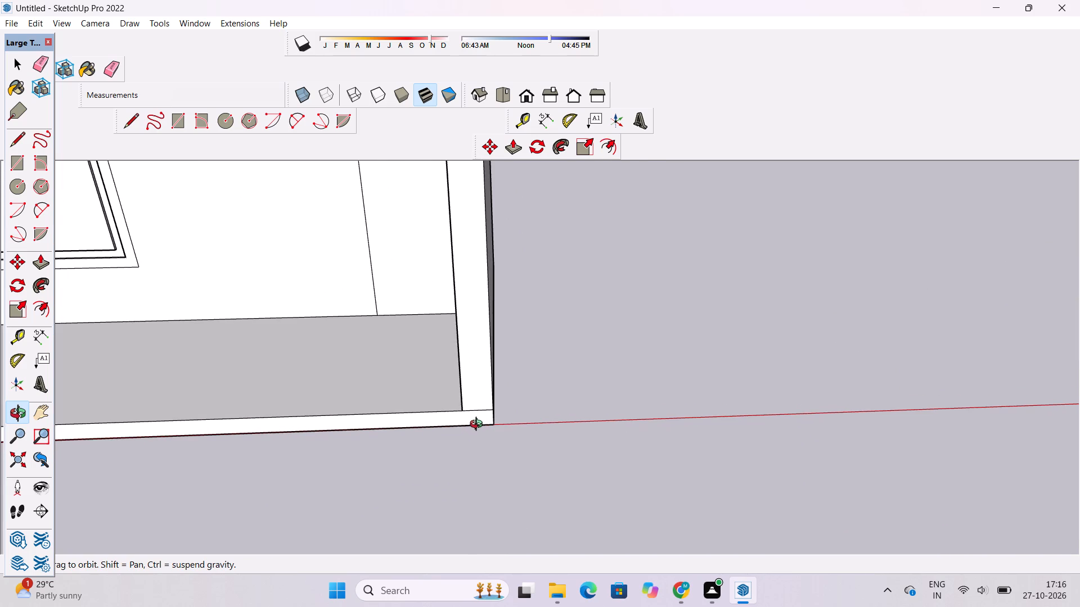
click(131, 116)
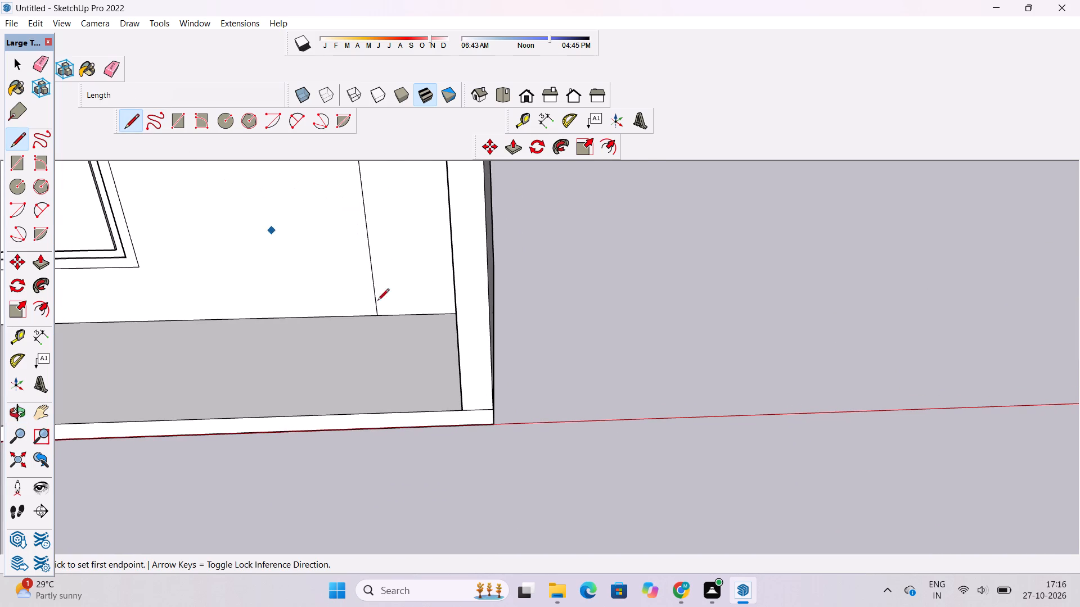
scroll(486, 415, up, 1)
click(458, 413)
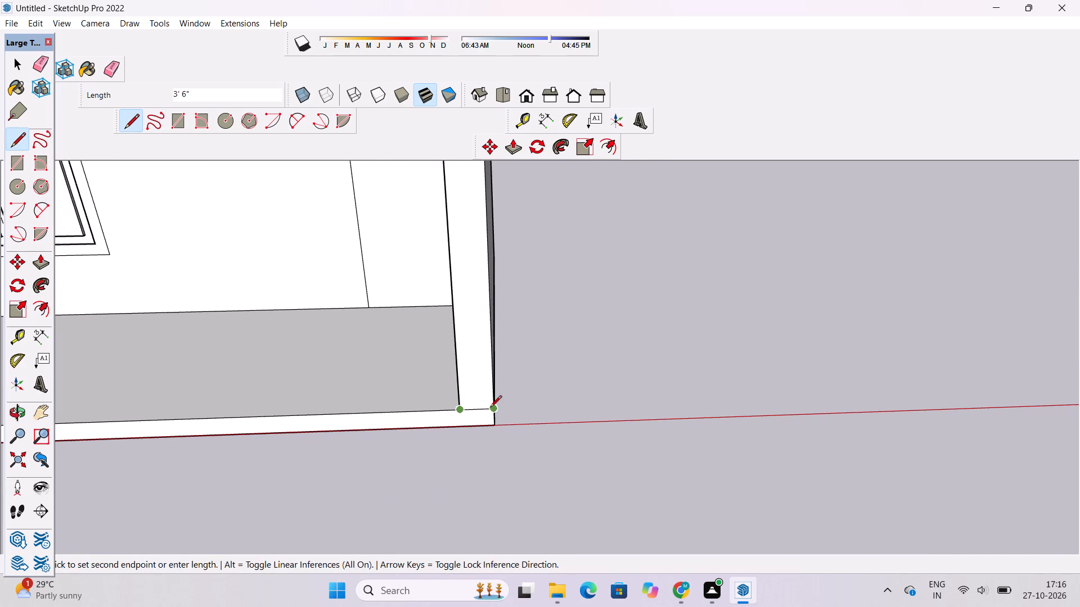
key(space)
Place a guide line 3'6" inward from the outer side edge of the open terrace floor.
key(o)
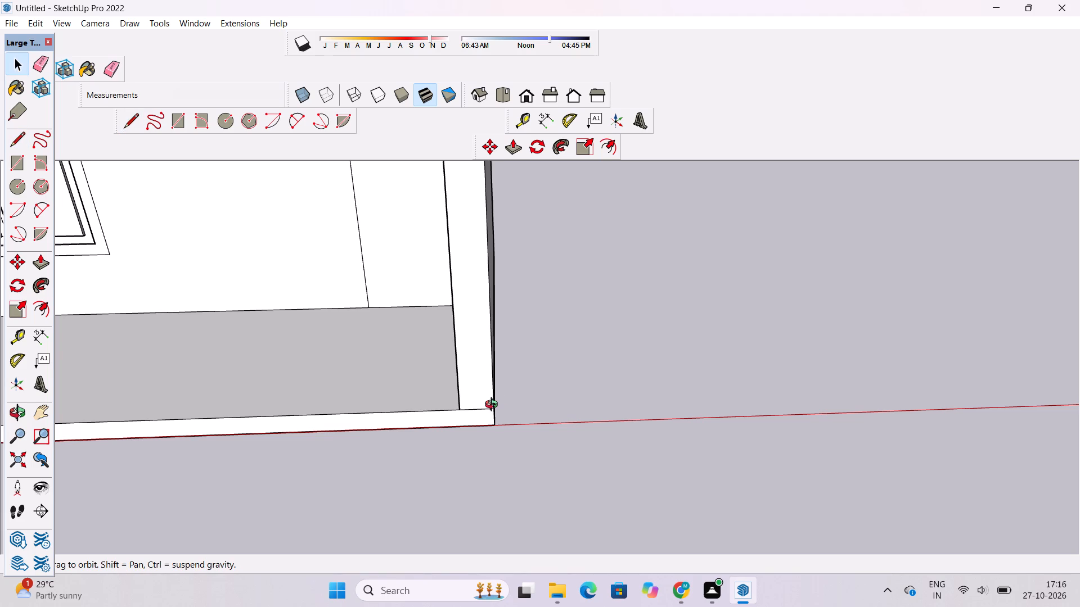
scroll(494, 406, down, 8)
shift+drag(498, 394, 504, 445)
scroll(501, 417, down, 6)
drag(489, 354, 493, 439)
scroll(479, 395, down, 5)
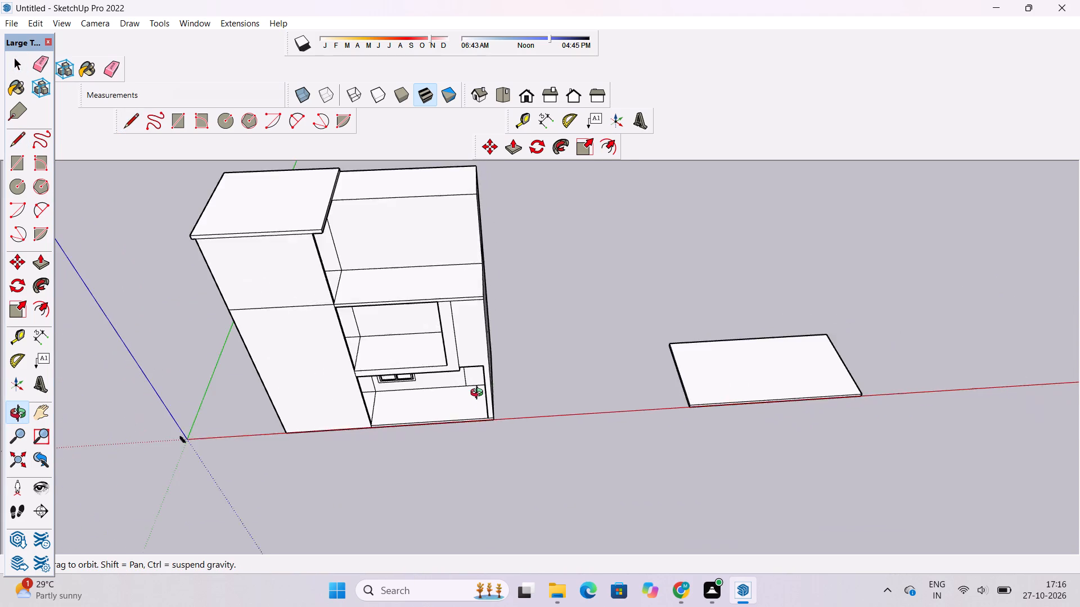
shift+drag(496, 366, 534, 446)
drag(539, 440, 505, 438)
shift+drag(466, 366, 487, 412)
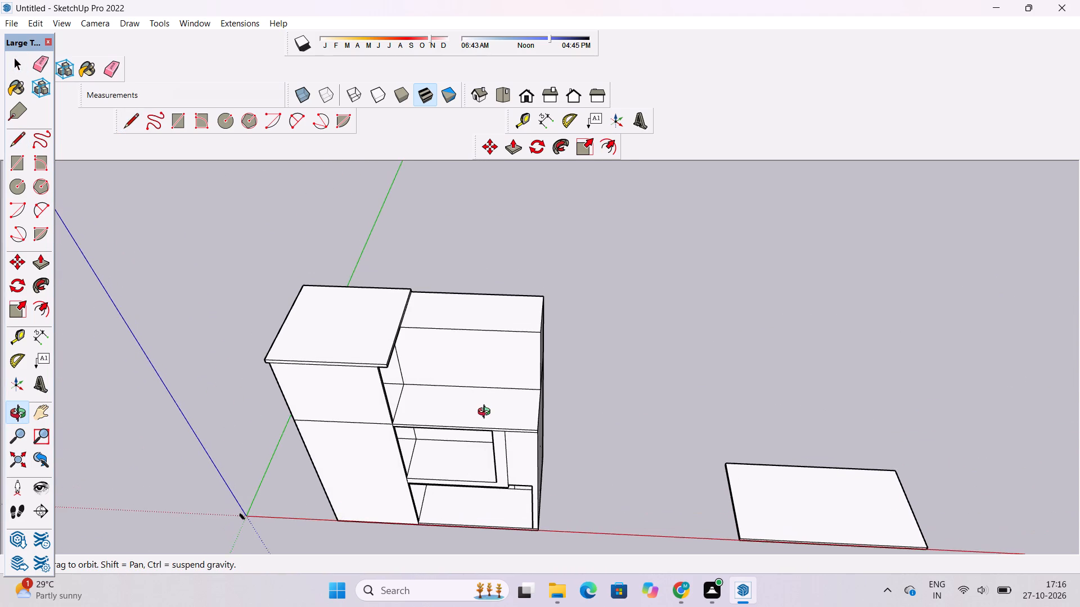
click(487, 413)
scroll(496, 413, up, 5)
shift+drag(568, 419, 515, 438)
scroll(512, 438, up, 5)
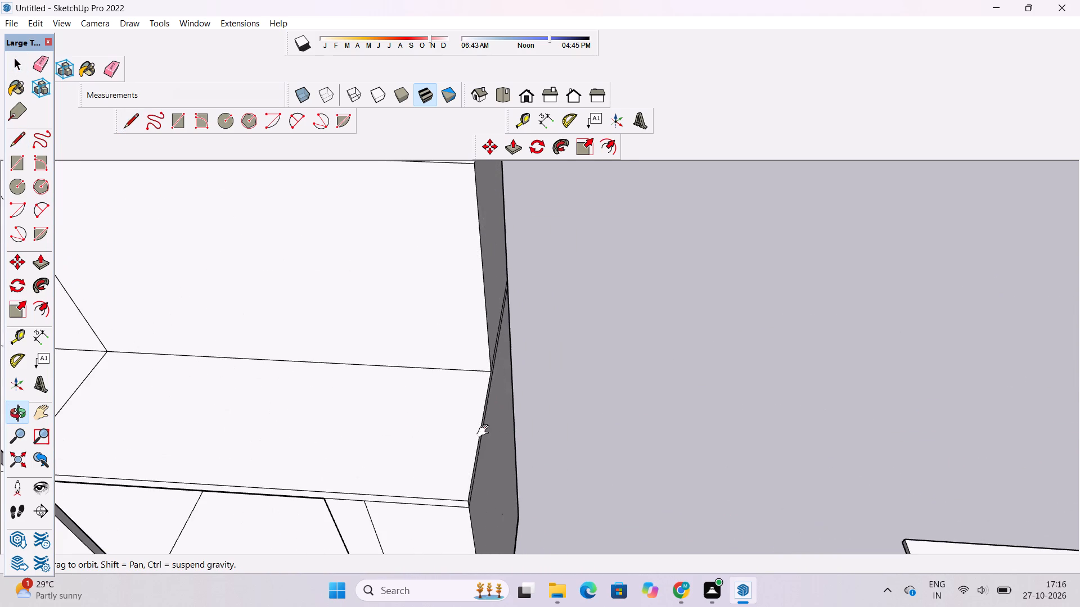
shift+drag(485, 431, 555, 468)
drag(555, 468, 508, 432)
scroll(506, 419, down, 4)
shift+drag(519, 432, 552, 452)
drag(552, 452, 506, 440)
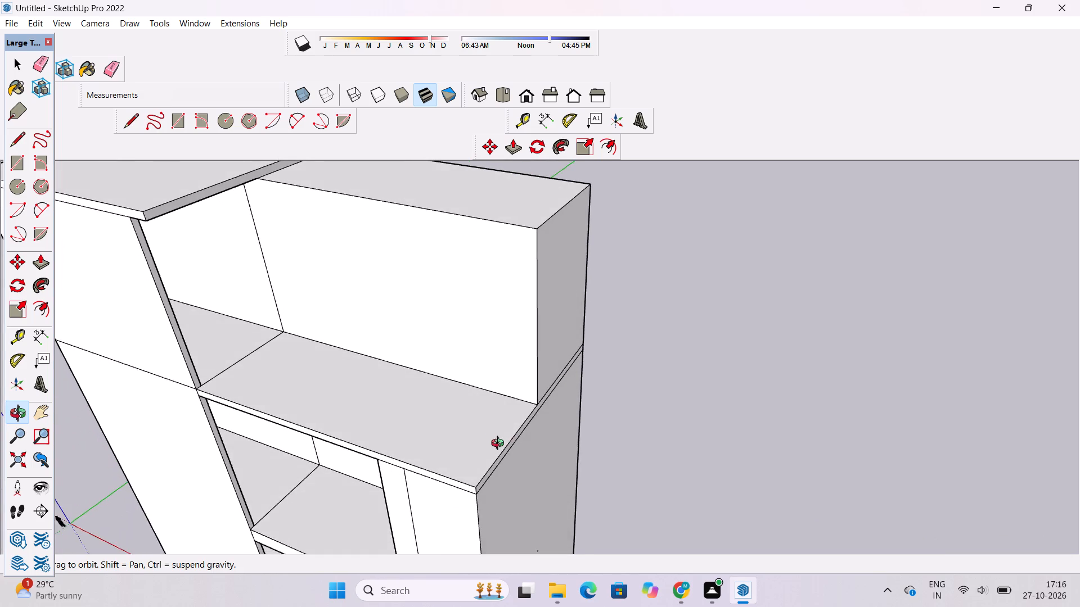
scroll(500, 445, up, 2)
key(t)
click(509, 441)
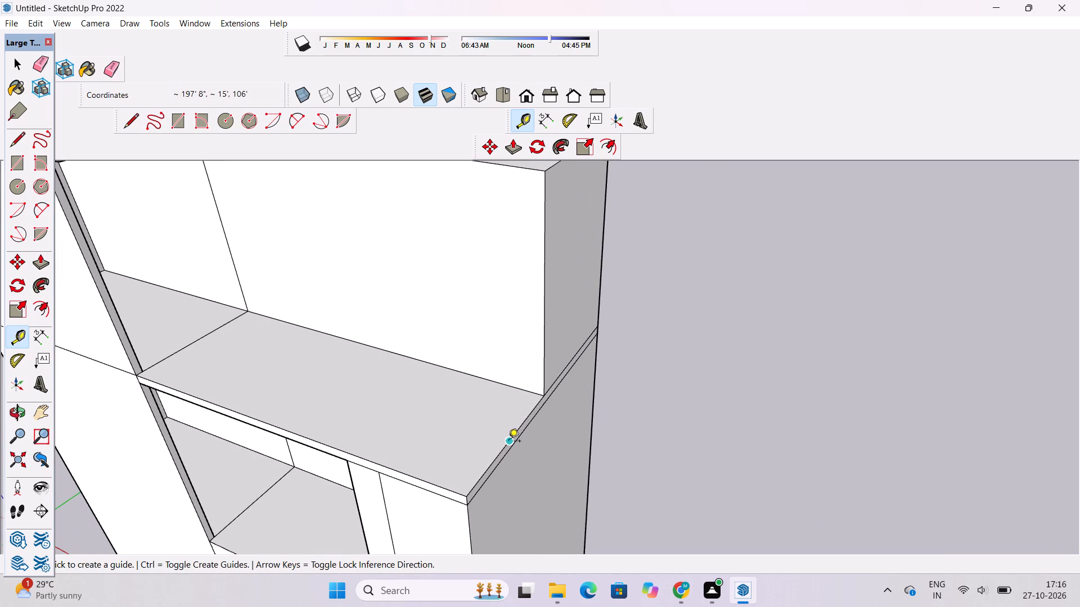
text(3'6")
key(Return)
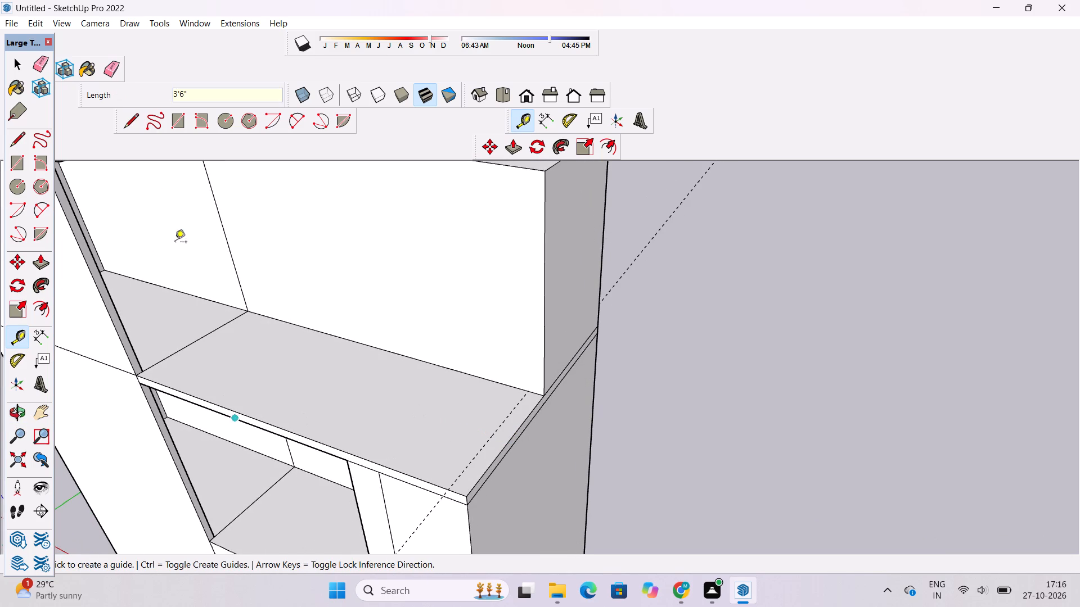
Draw a 30' line along the guide across the terrace floor, from the rear block's wall to the front edge.
click(121, 124)
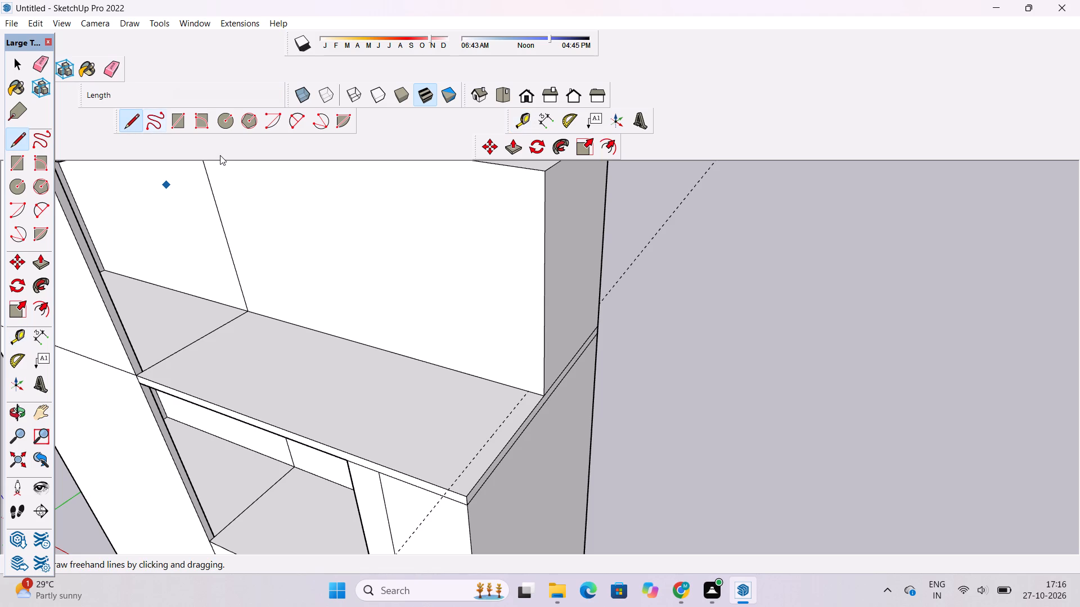
scroll(299, 182, down, 3)
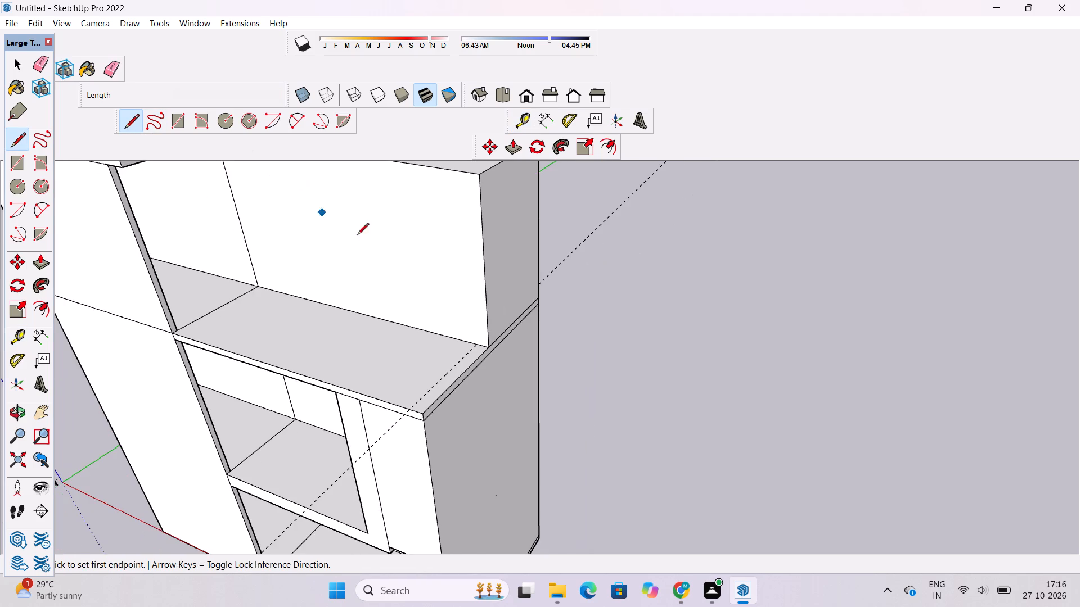
scroll(471, 323, up, 7)
click(484, 359)
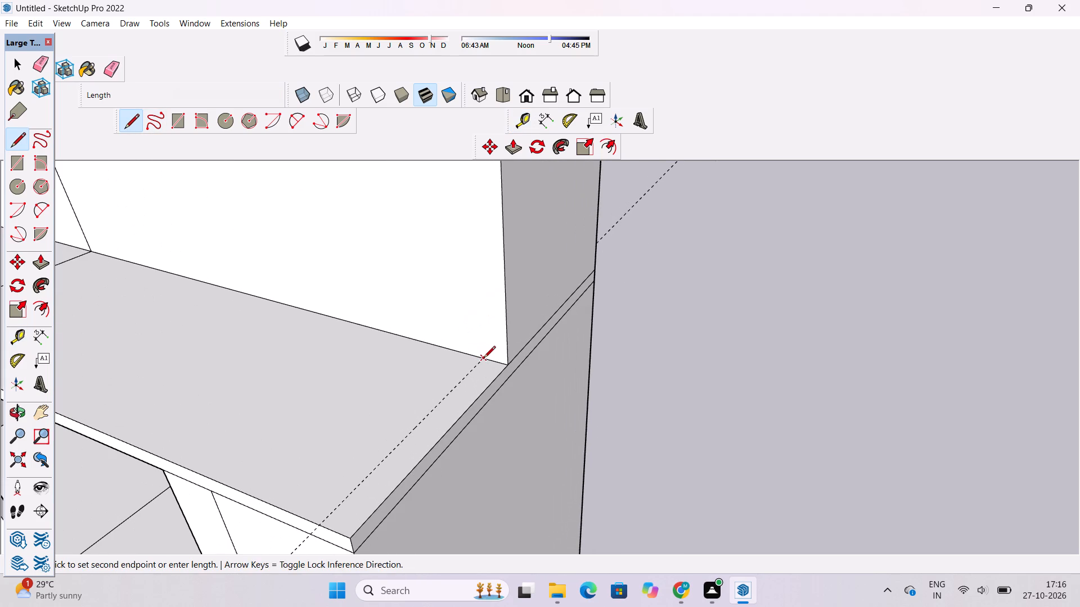
scroll(484, 359, down, 4)
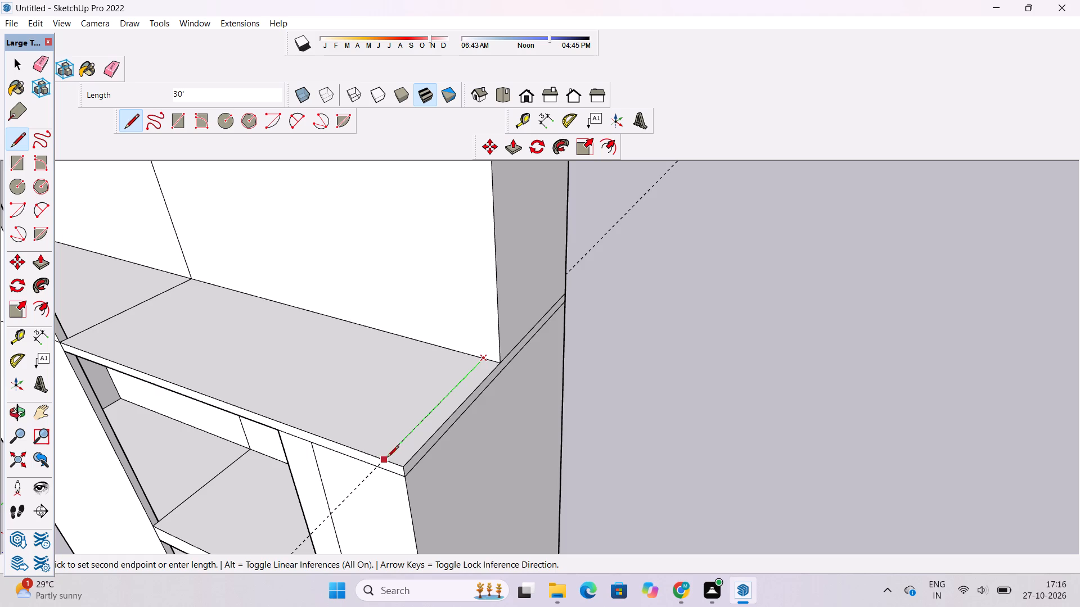
click(382, 459)
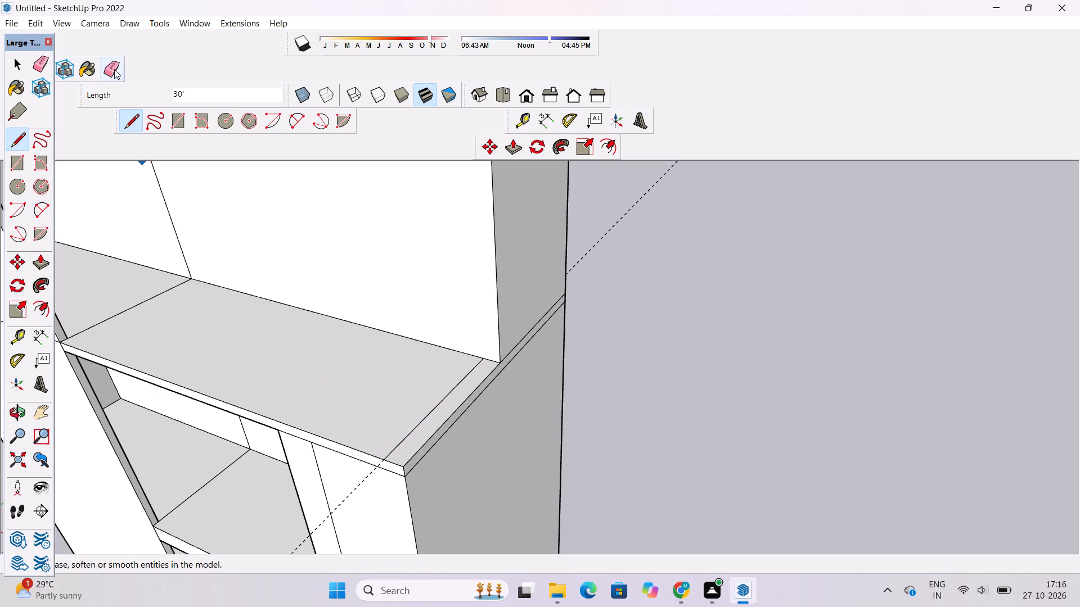
Erase the guide line running past the terrace's outer edge.
click(110, 67)
drag(610, 211, 618, 234)
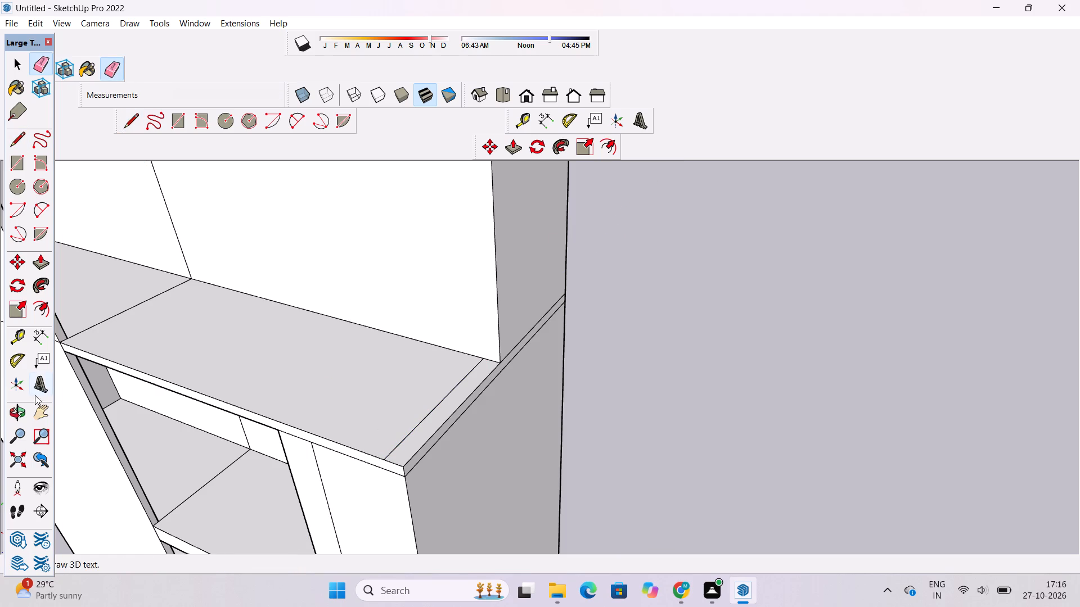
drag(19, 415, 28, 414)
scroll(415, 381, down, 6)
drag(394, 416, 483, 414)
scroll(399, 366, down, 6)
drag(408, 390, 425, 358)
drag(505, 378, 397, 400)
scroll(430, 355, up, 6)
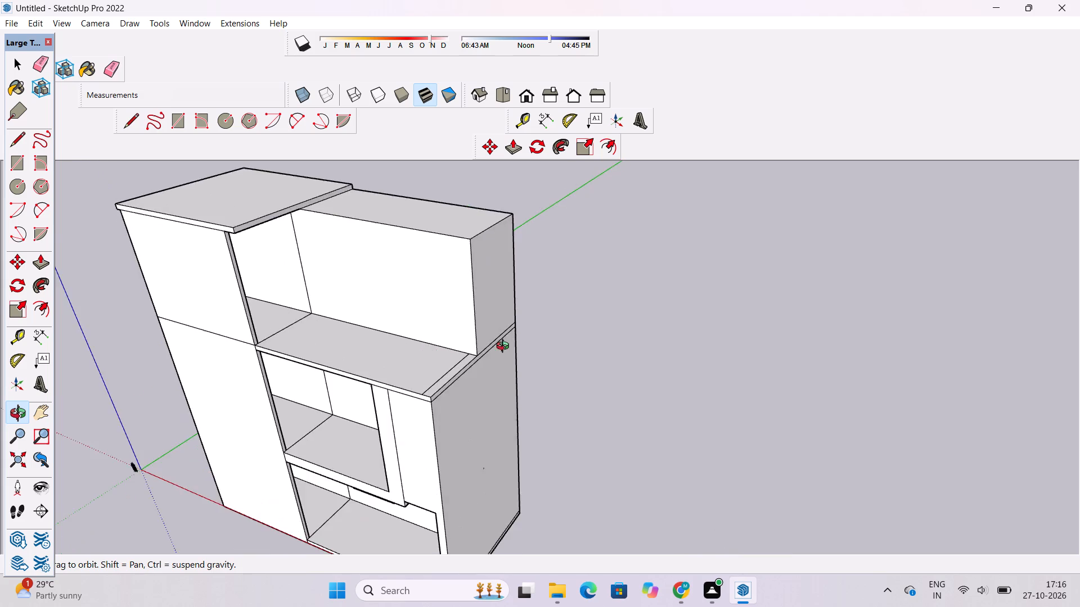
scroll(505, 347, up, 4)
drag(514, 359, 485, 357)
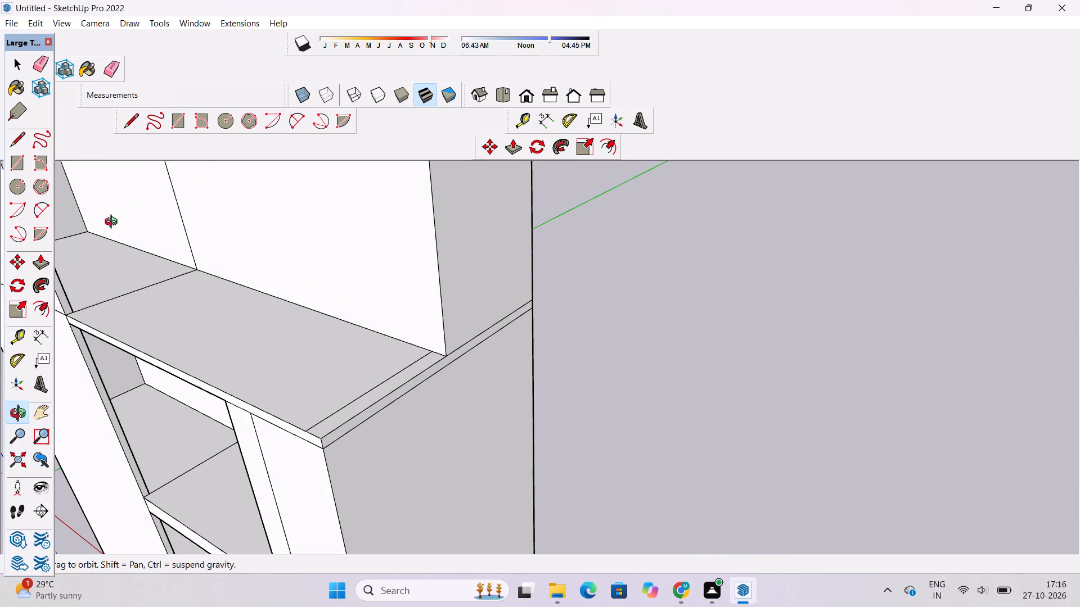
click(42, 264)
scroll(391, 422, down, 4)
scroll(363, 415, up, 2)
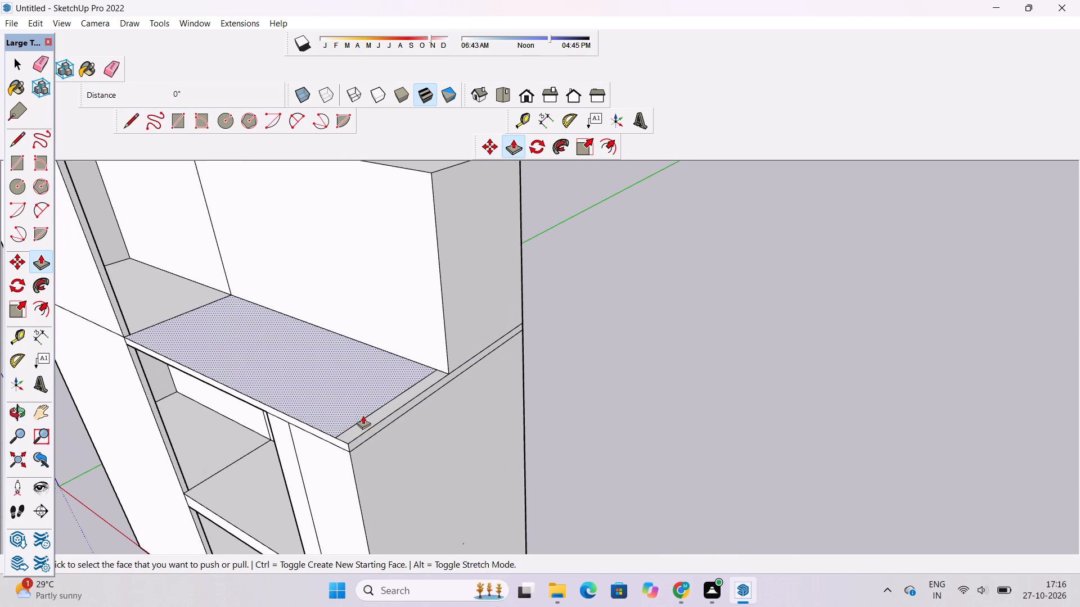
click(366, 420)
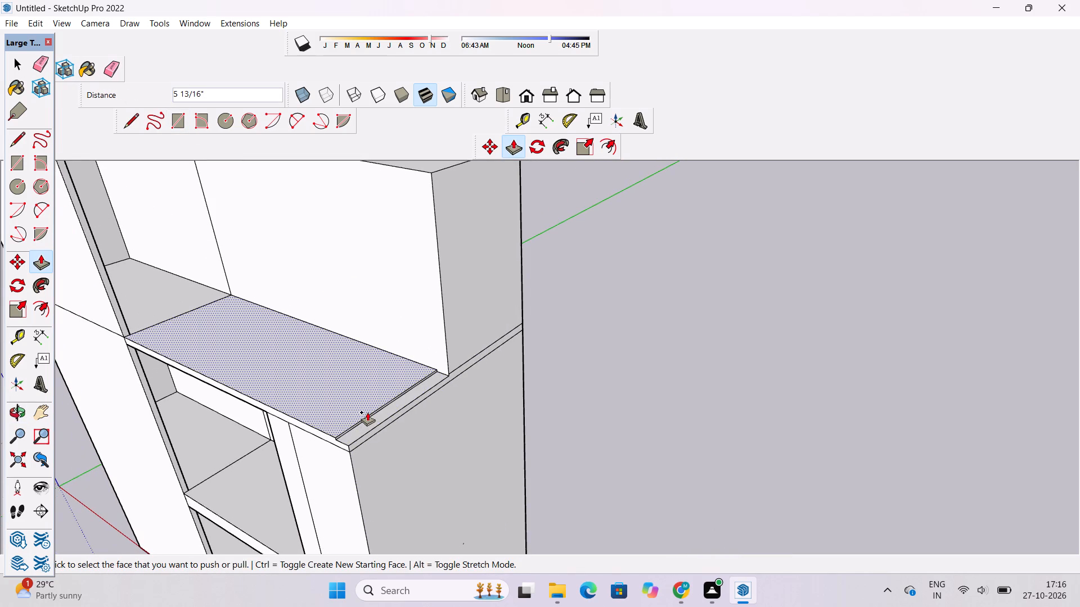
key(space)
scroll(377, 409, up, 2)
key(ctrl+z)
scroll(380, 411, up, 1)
Push/pull the narrow strip along the terrace's outer edge up to the rear block's roof height to form a side wall.
click(382, 419)
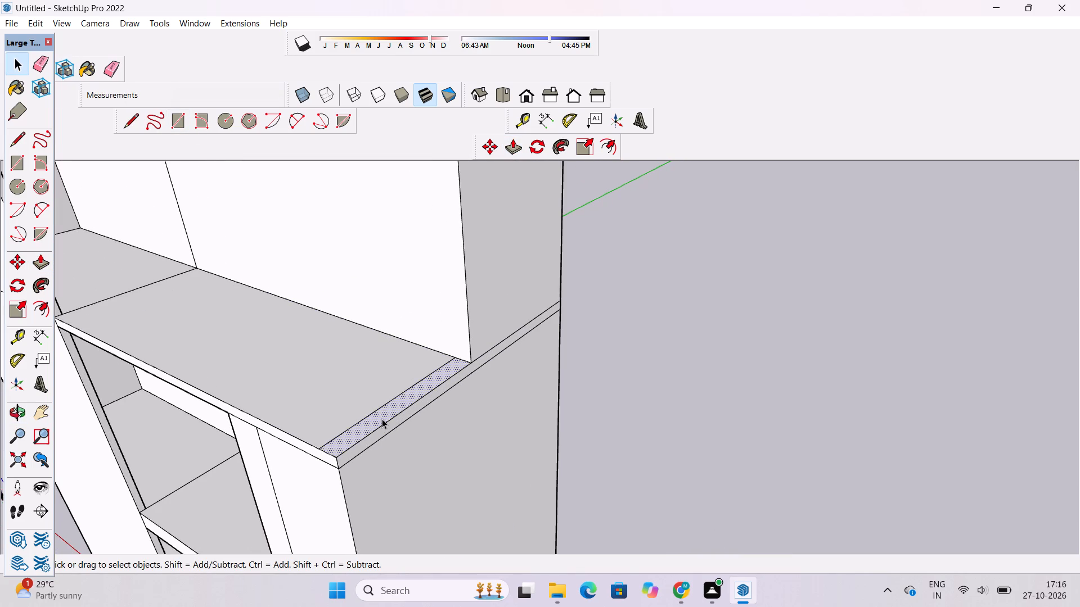
scroll(382, 419, down, 1)
key(p)
click(382, 419)
scroll(382, 409, down, 7)
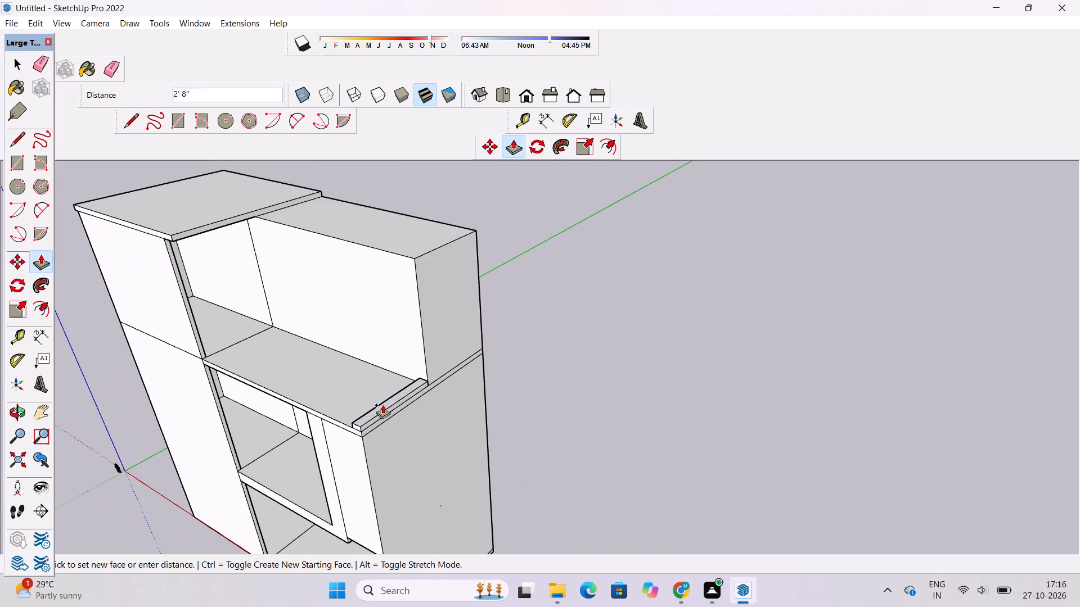
click(437, 246)
Examine the terrace's raised side wall and the storeys below it from the front and the side.
key(o)
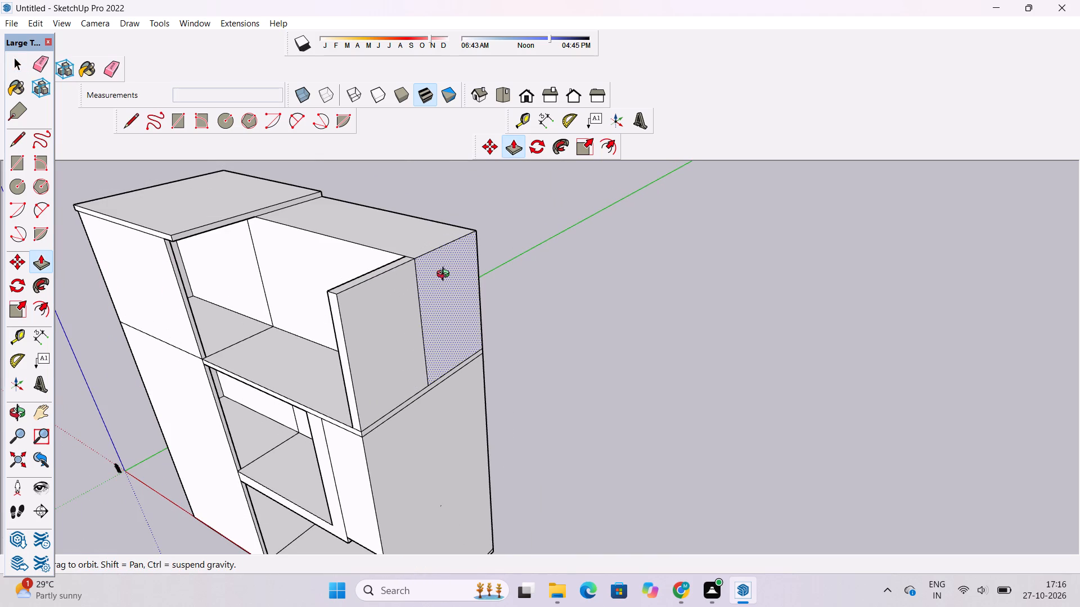
scroll(429, 311, down, 2)
drag(373, 347, 533, 387)
scroll(483, 405, up, 2)
shift+drag(476, 412, 498, 317)
drag(497, 357, 528, 266)
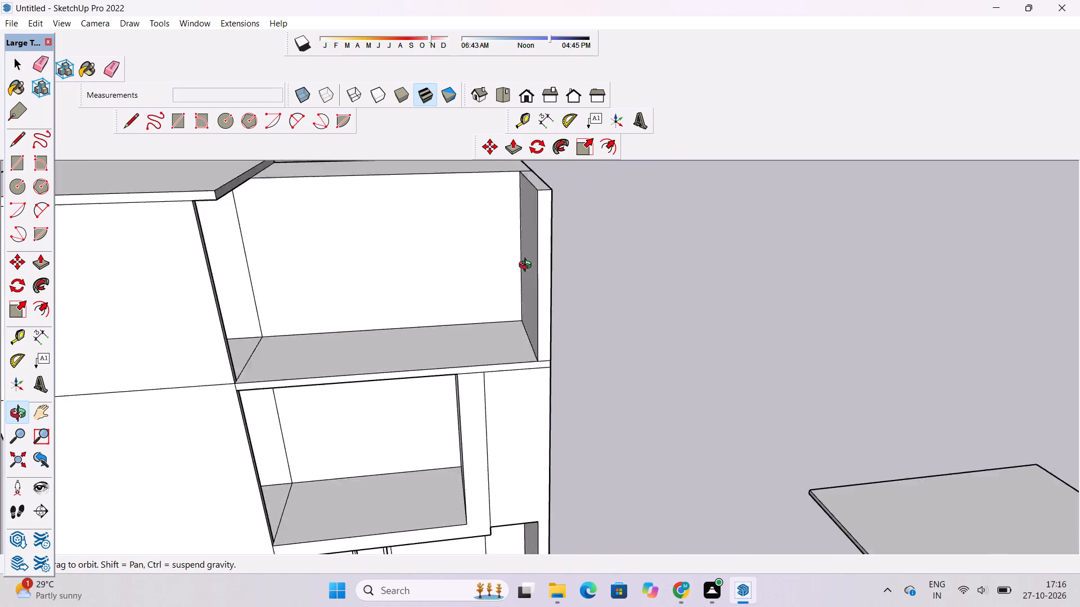
drag(528, 266, 528, 261)
scroll(529, 259, down, 5)
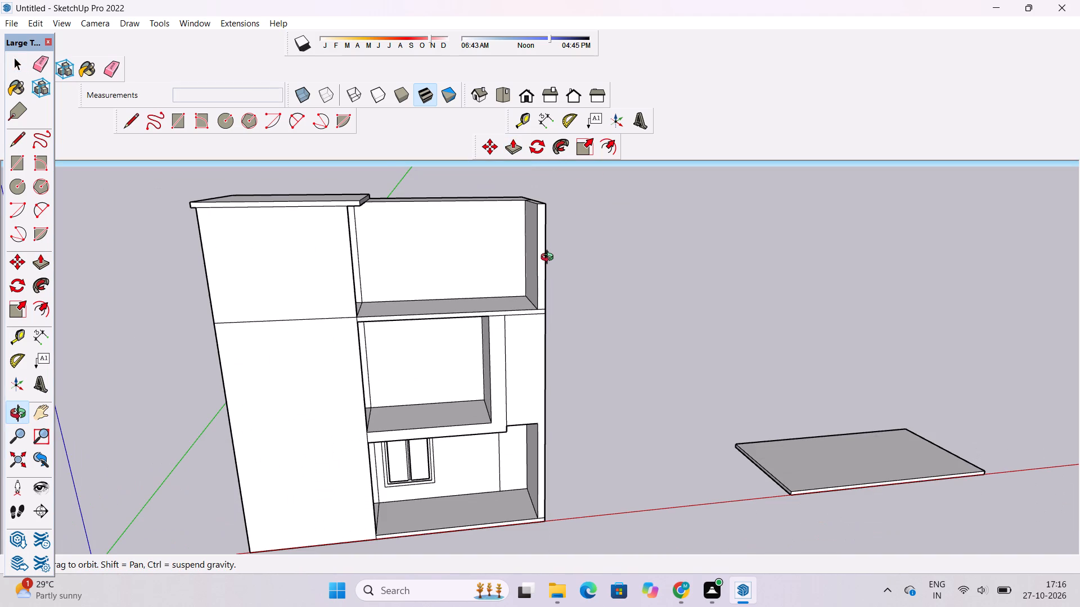
shift+drag(521, 223, 498, 250)
drag(498, 253, 488, 314)
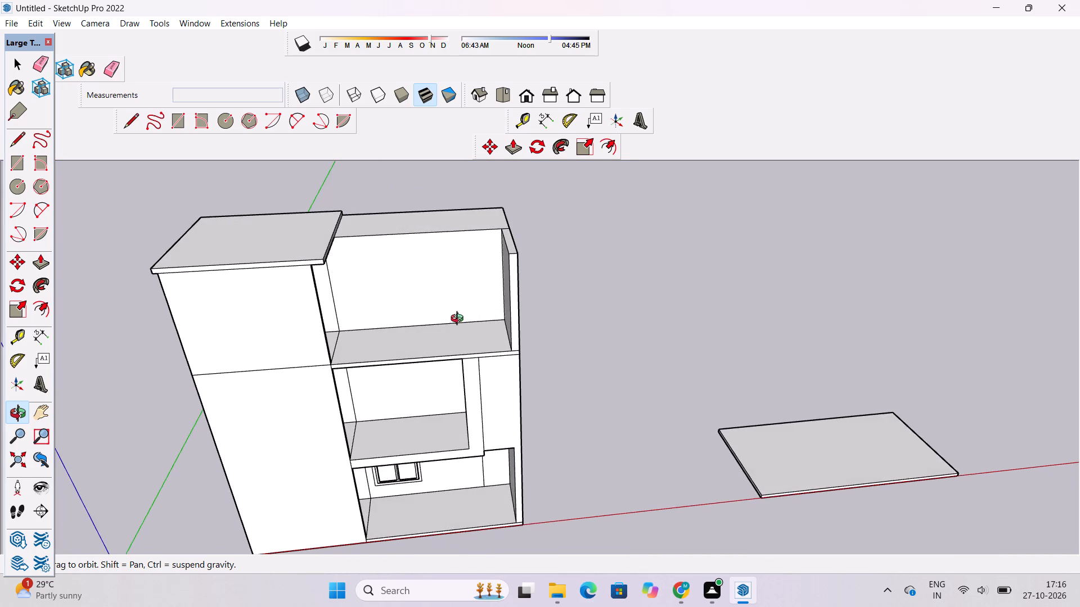
scroll(459, 320, up, 1)
shift+drag(459, 322, 465, 290)
drag(465, 289, 434, 309)
shift+drag(456, 273, 480, 318)
drag(610, 284, 438, 290)
scroll(526, 291, up, 3)
shift+drag(527, 290, 511, 307)
Erase the vertical seam line between the terrace's side wall and the rear block on the outer side face.
key(space)
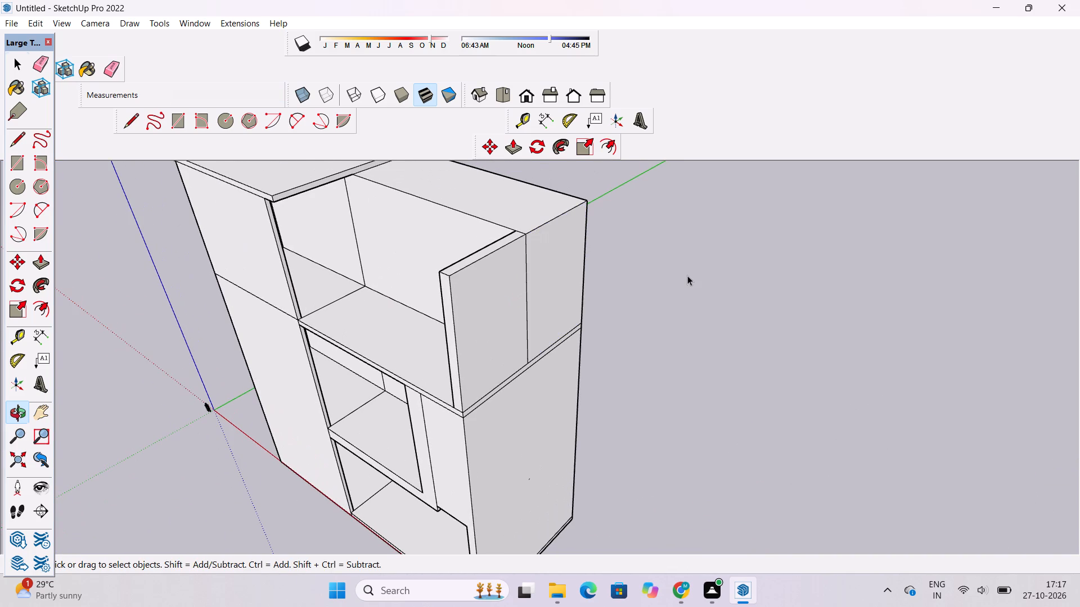
click(687, 275)
scroll(606, 291, up, 3)
key(e)
drag(503, 275, 490, 303)
scroll(496, 290, down, 4)
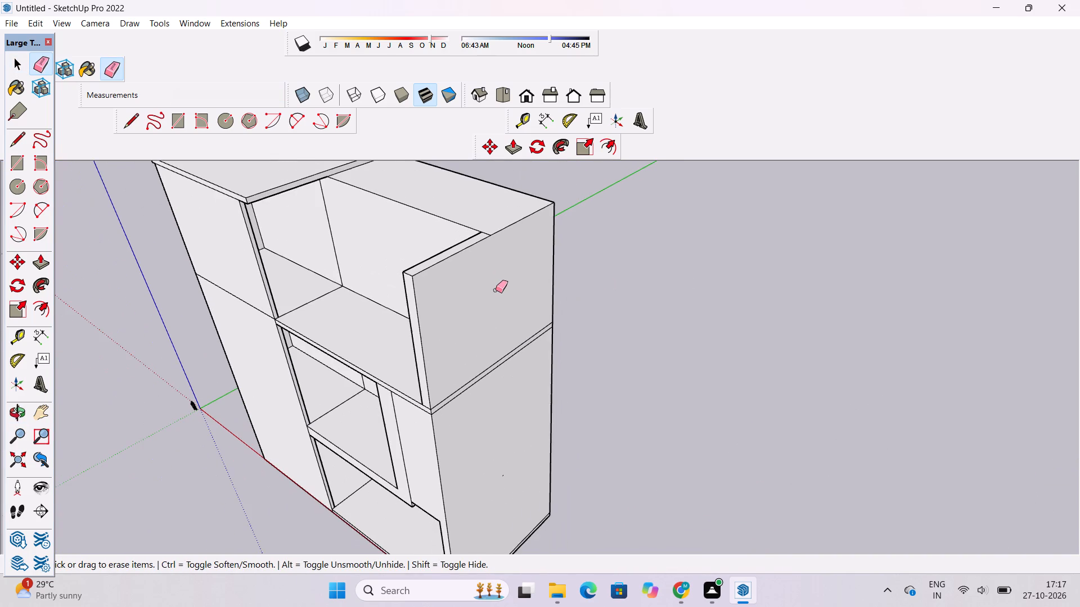
Erase the floor slab's seam lines across the building's outer side face, below the terrace's side wall.
key(o)
scroll(523, 327, up, 4)
key(e)
drag(507, 345, 501, 386)
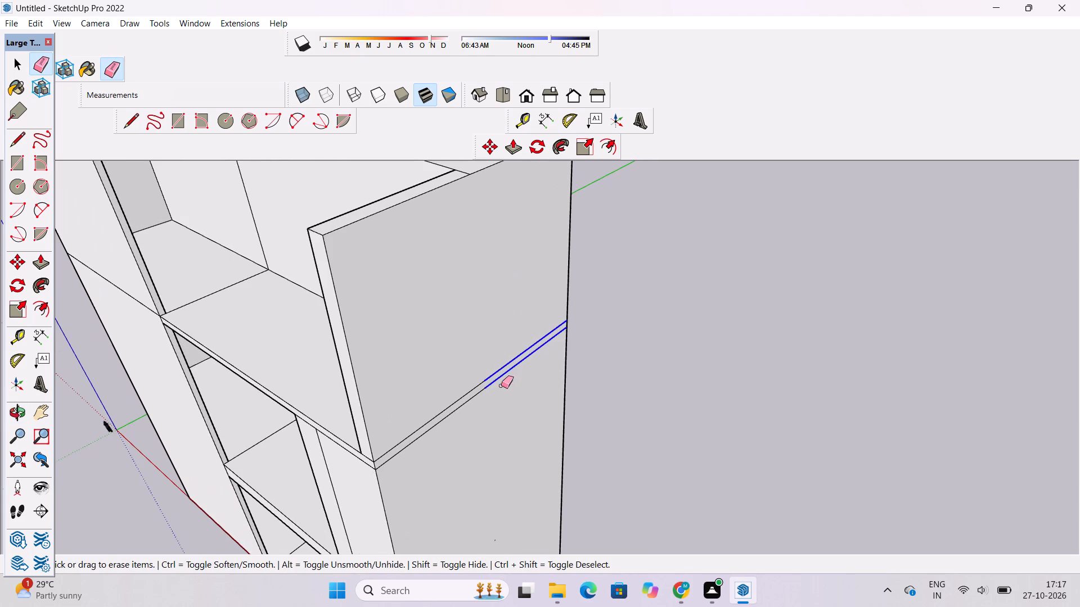
drag(501, 386, 458, 396)
Examine the front of the building, including the terrace, its side wall and the recessed storeys below, from several angles.
key(o)
drag(359, 422, 587, 398)
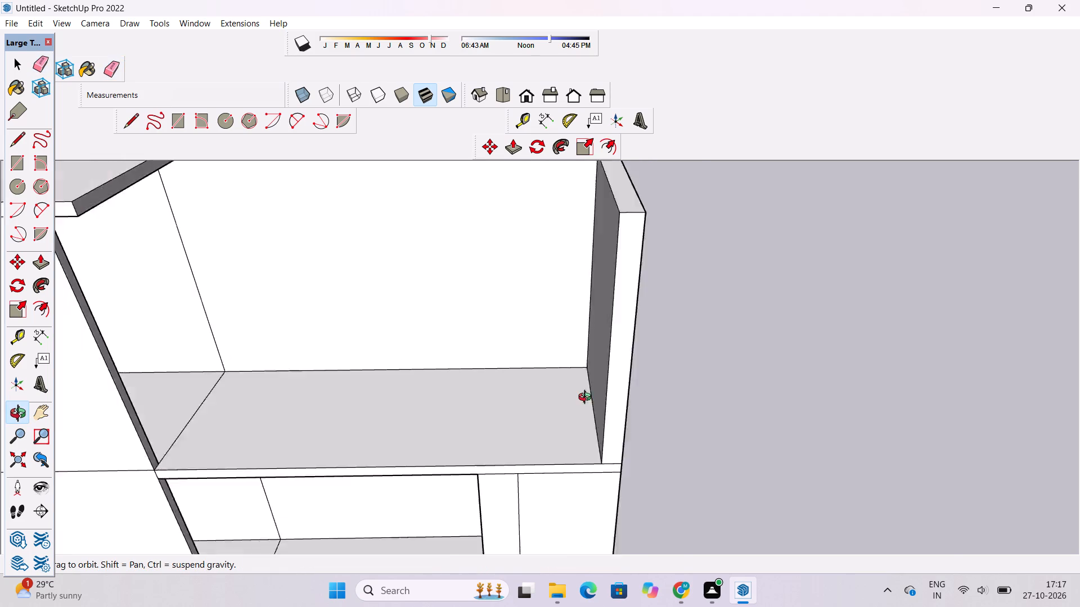
drag(587, 398, 591, 394)
scroll(552, 386, down, 4)
shift+drag(619, 393, 556, 324)
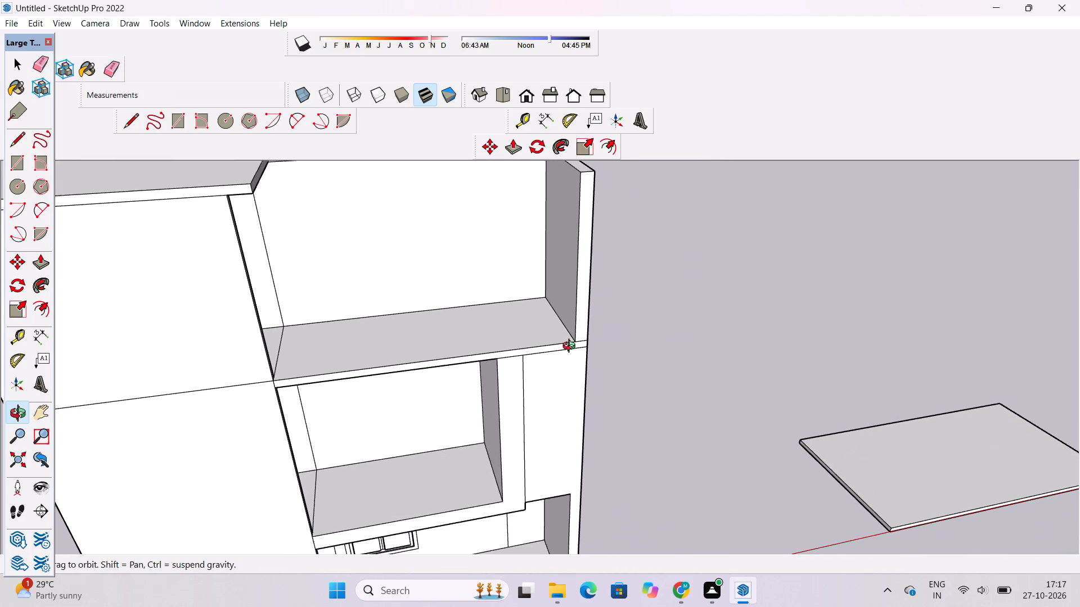
shift+drag(569, 362, 562, 342)
drag(562, 342, 541, 292)
scroll(538, 278, down, 4)
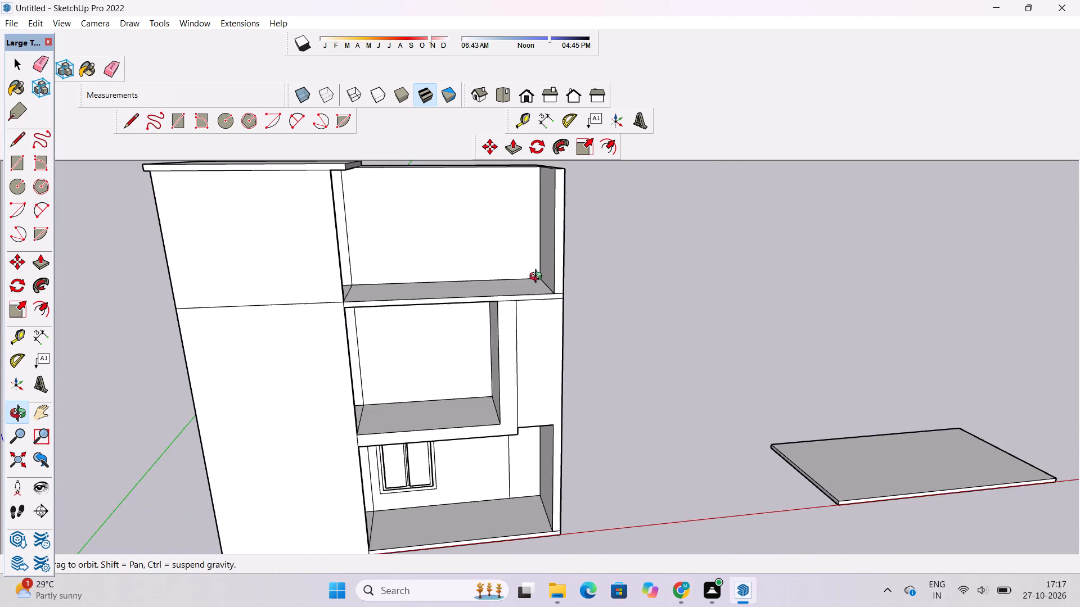
shift+drag(539, 284, 542, 295)
drag(543, 304, 539, 331)
scroll(529, 329, up, 2)
shift+drag(527, 328, 499, 283)
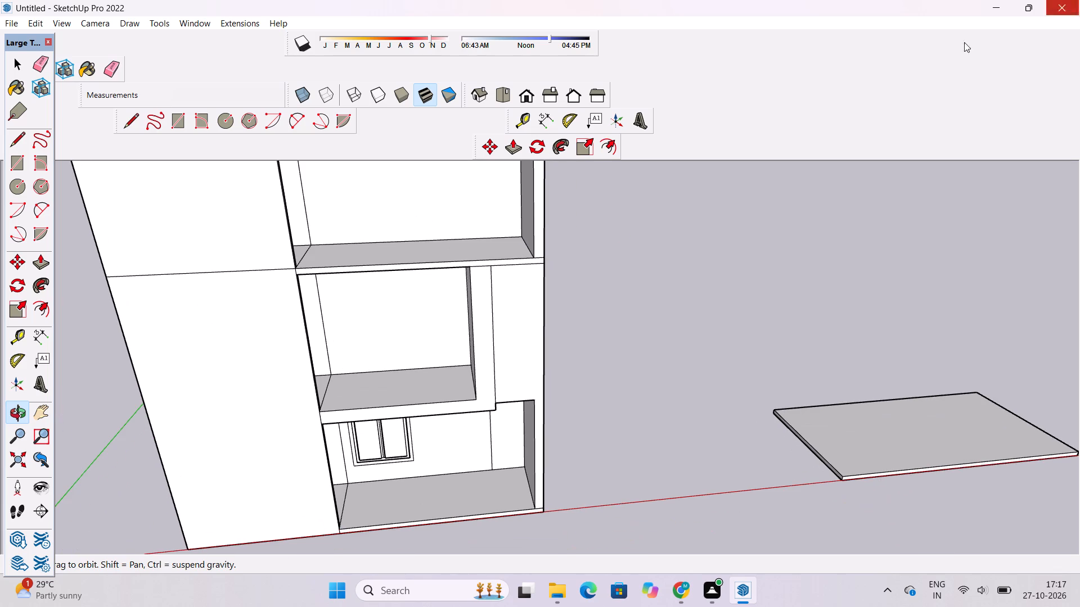
drag(364, 323, 353, 386)
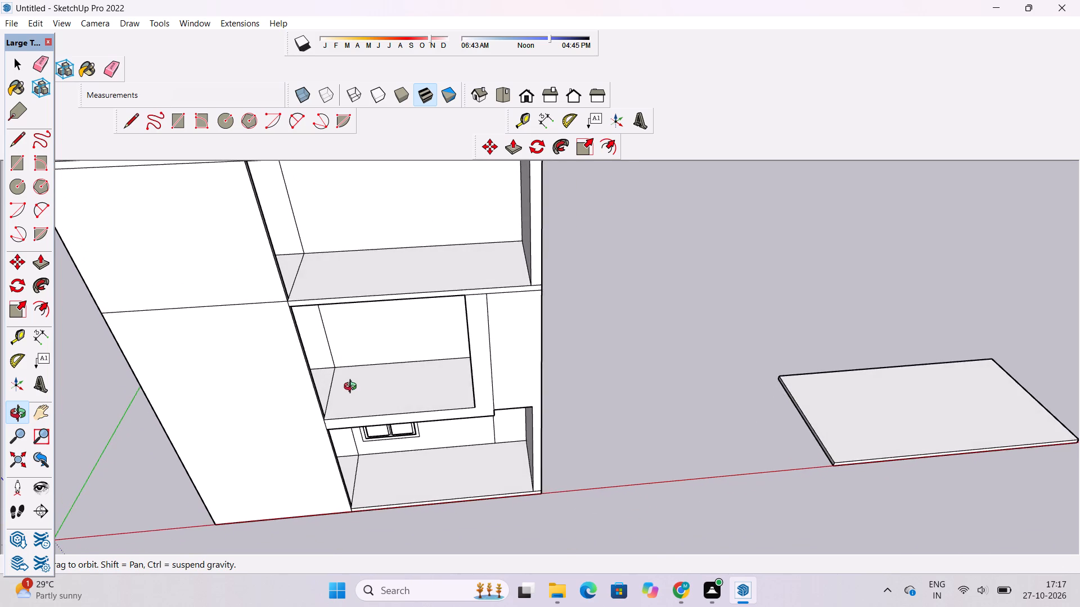
scroll(353, 388, down, 3)
drag(395, 364, 384, 402)
scroll(357, 341, up, 2)
shift+drag(357, 340, 379, 348)
drag(382, 359, 382, 362)
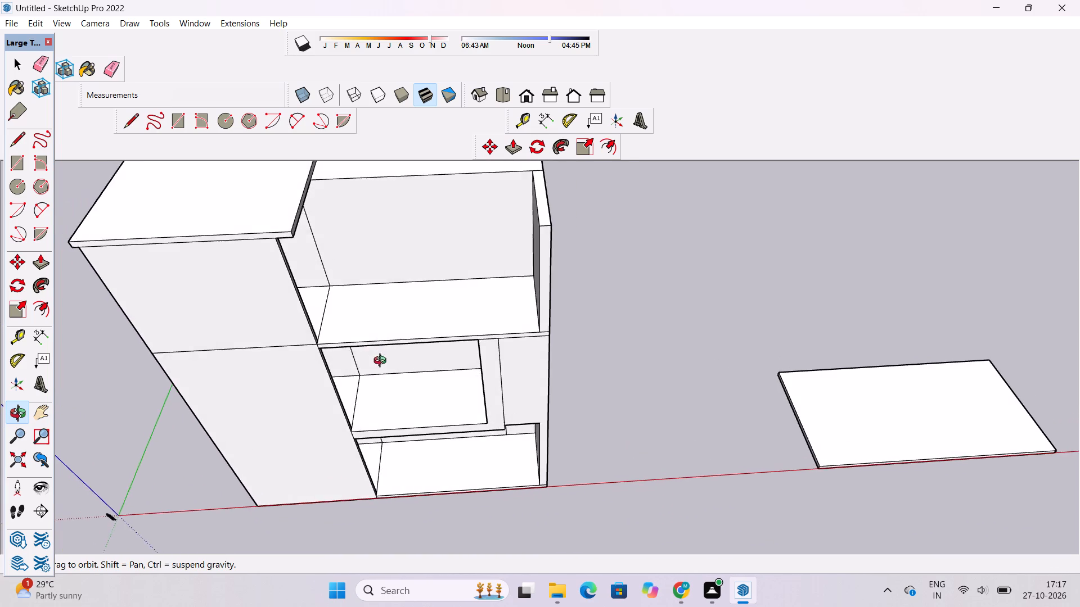
drag(382, 362, 347, 322)
scroll(350, 301, up, 3)
scroll(350, 301, down, 1)
shift+drag(350, 301, 363, 309)
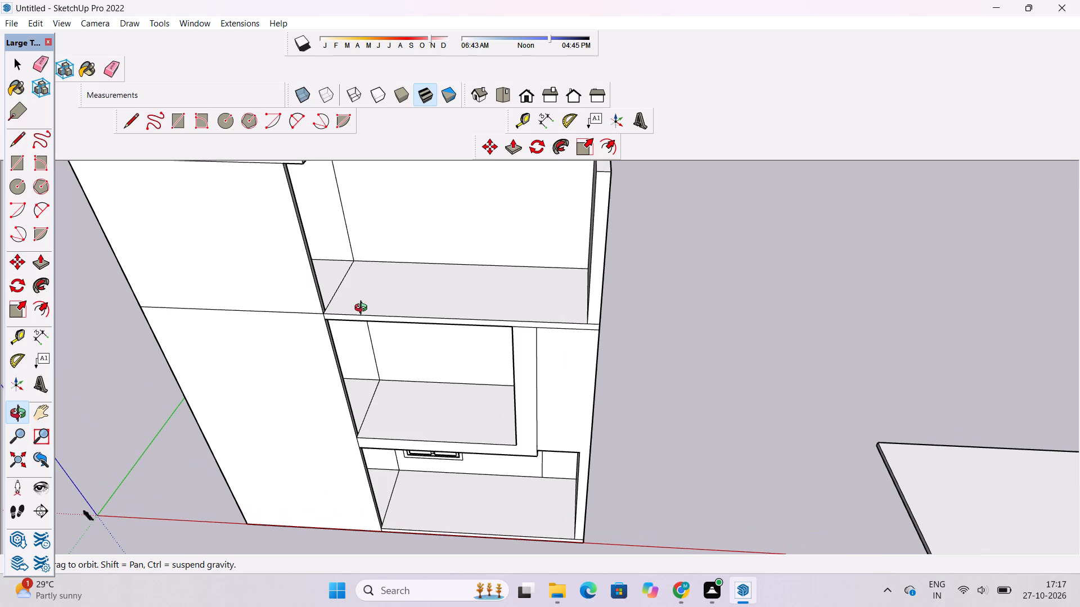
drag(363, 317, 370, 361)
scroll(424, 380, up, 3)
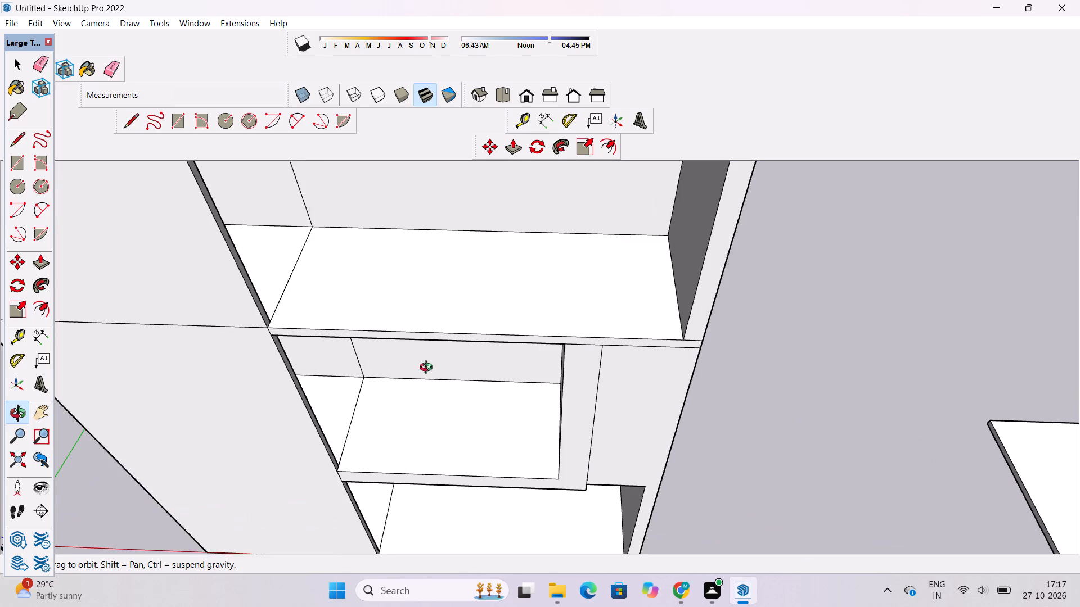
shift+click(429, 369)
scroll(348, 355, up, 1)
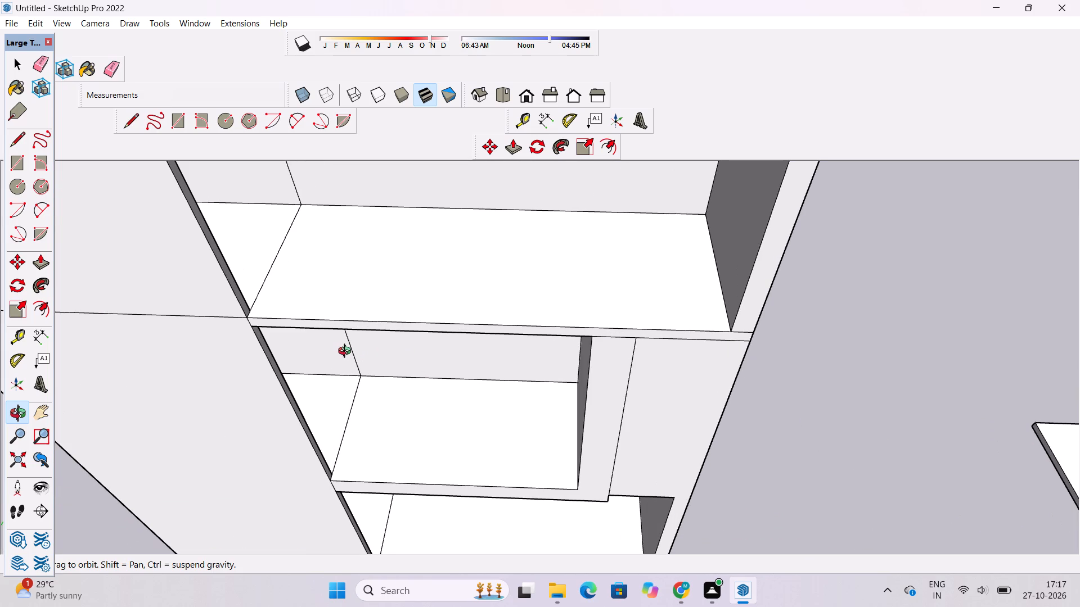
Examine the middle storey's recess and the storeys above and below it from several angles.
click(347, 352)
scroll(348, 354, down, 3)
drag(364, 365, 319, 364)
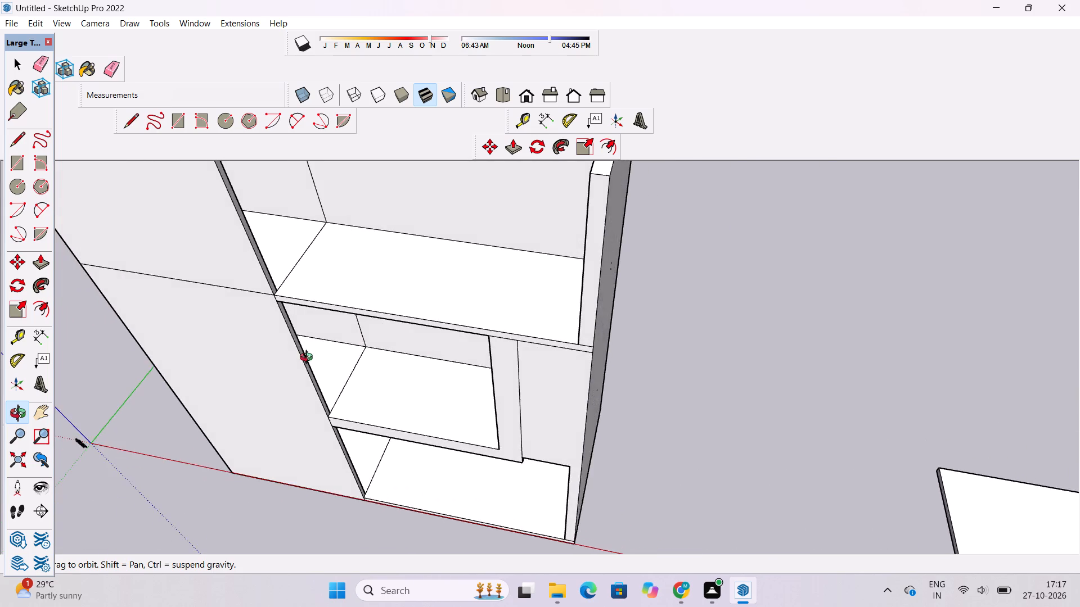
scroll(339, 346, up, 2)
shift+drag(340, 346, 348, 307)
drag(436, 329, 427, 248)
scroll(422, 266, down, 3)
shift+drag(430, 278, 427, 293)
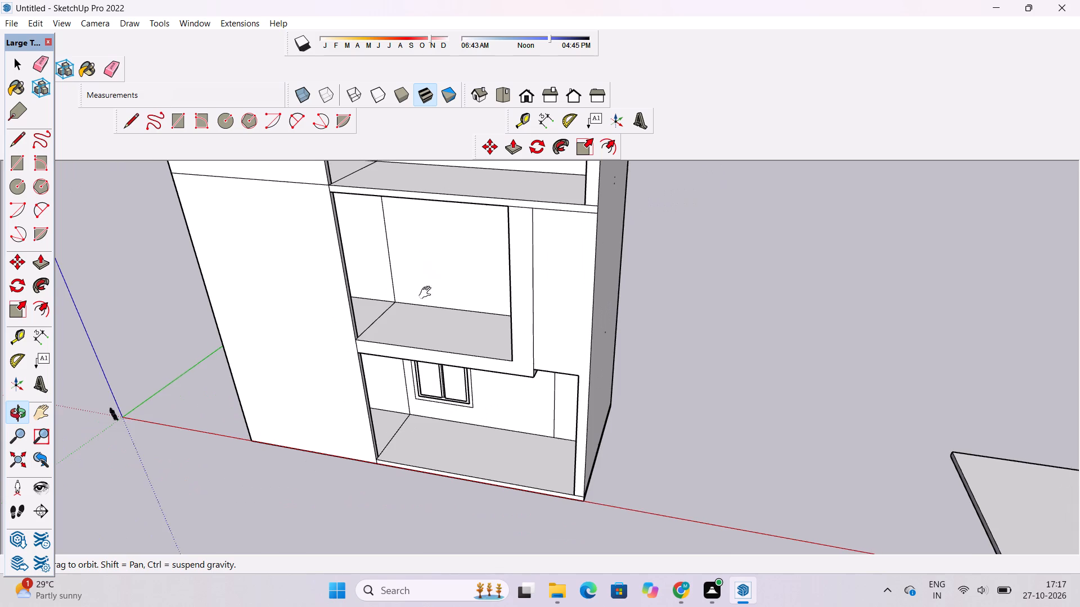
shift+drag(427, 293, 425, 301)
click(470, 311)
drag(435, 388, 559, 398)
shift+drag(479, 392, 489, 413)
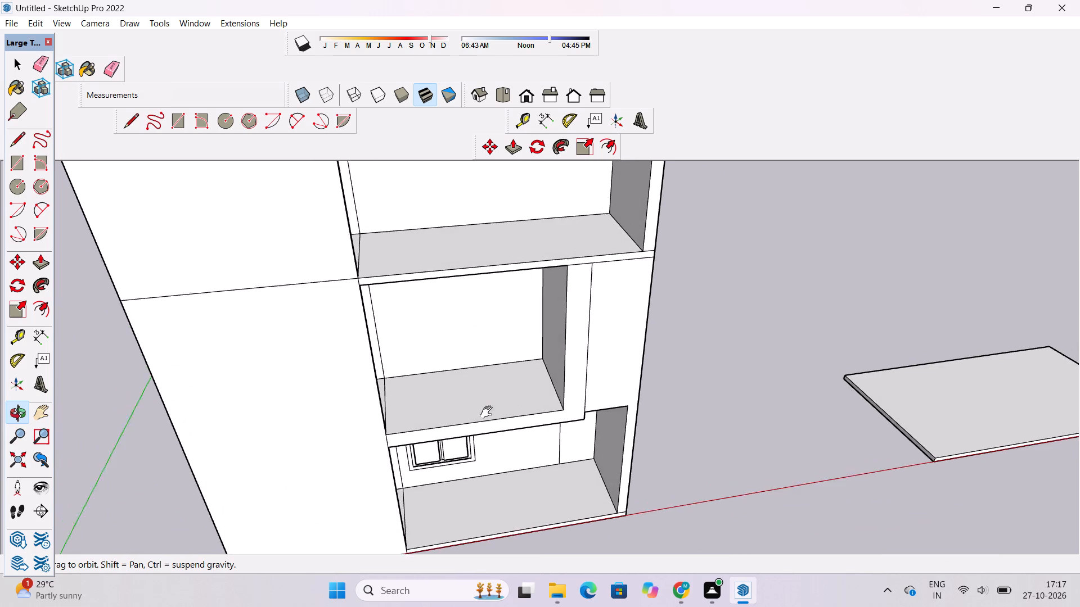
shift+drag(489, 413, 489, 414)
drag(488, 415, 445, 346)
scroll(442, 351, up, 4)
shift+drag(439, 361, 460, 369)
drag(481, 368, 504, 368)
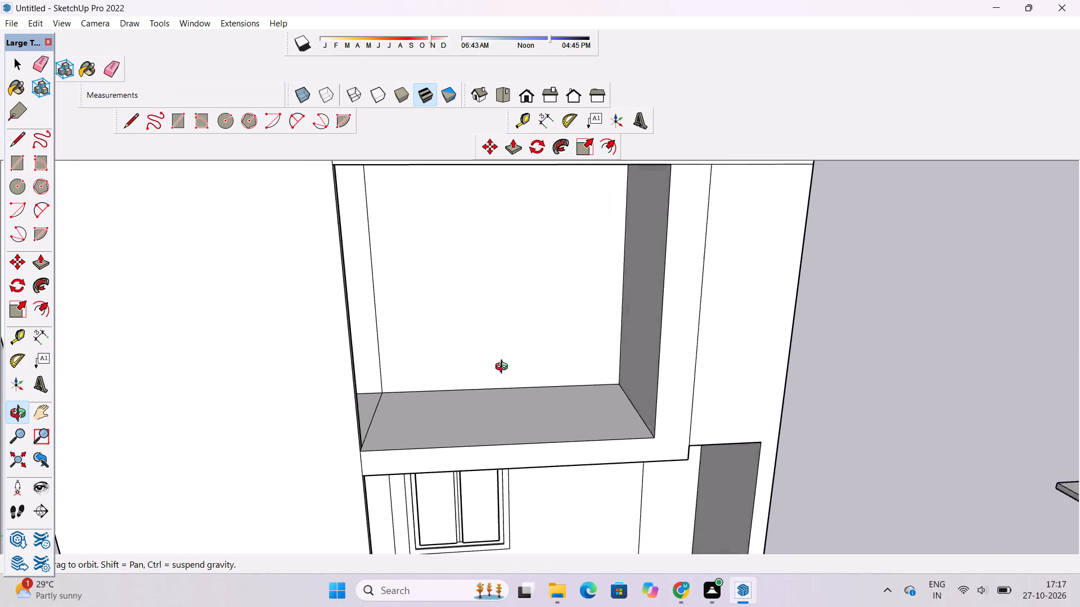
drag(504, 368, 514, 361)
shift+drag(493, 361, 436, 365)
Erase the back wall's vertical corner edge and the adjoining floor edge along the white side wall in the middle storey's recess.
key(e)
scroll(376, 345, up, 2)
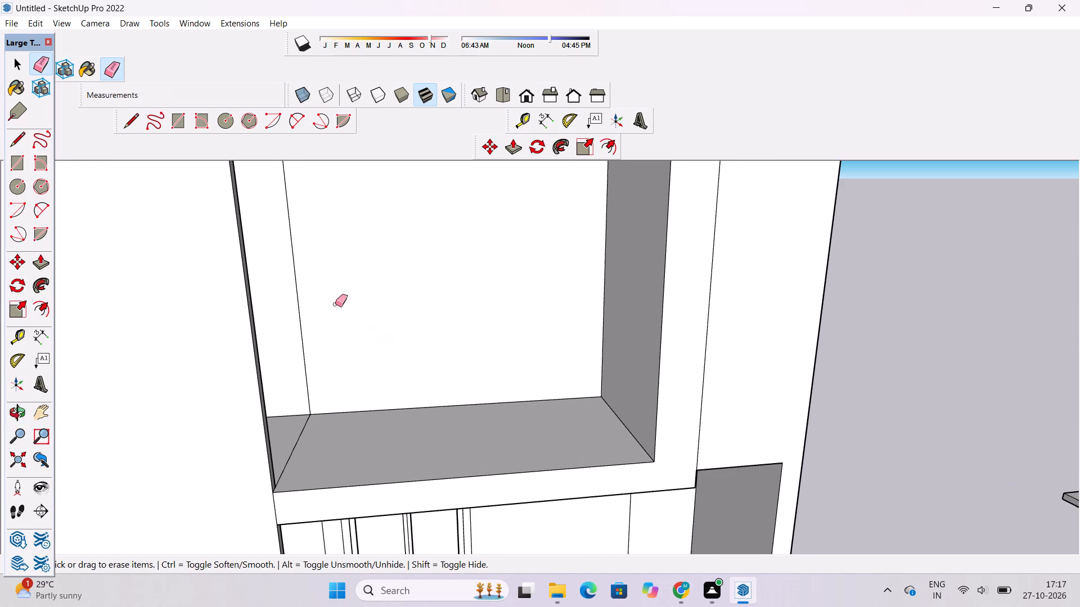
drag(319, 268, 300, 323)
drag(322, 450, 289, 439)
Examine the middle storey's recess, its floor and its side walls up close from several angles.
scroll(350, 437, down, 4)
key(o)
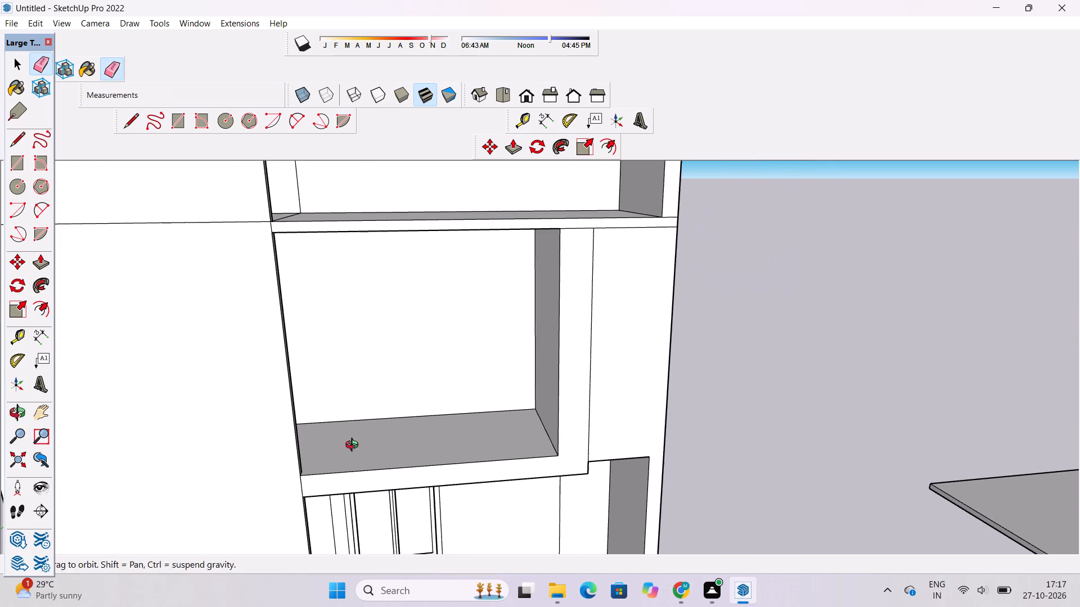
drag(354, 463, 344, 414)
shift+drag(345, 407, 362, 442)
drag(362, 443, 382, 455)
shift+drag(389, 456, 371, 416)
drag(367, 418, 355, 432)
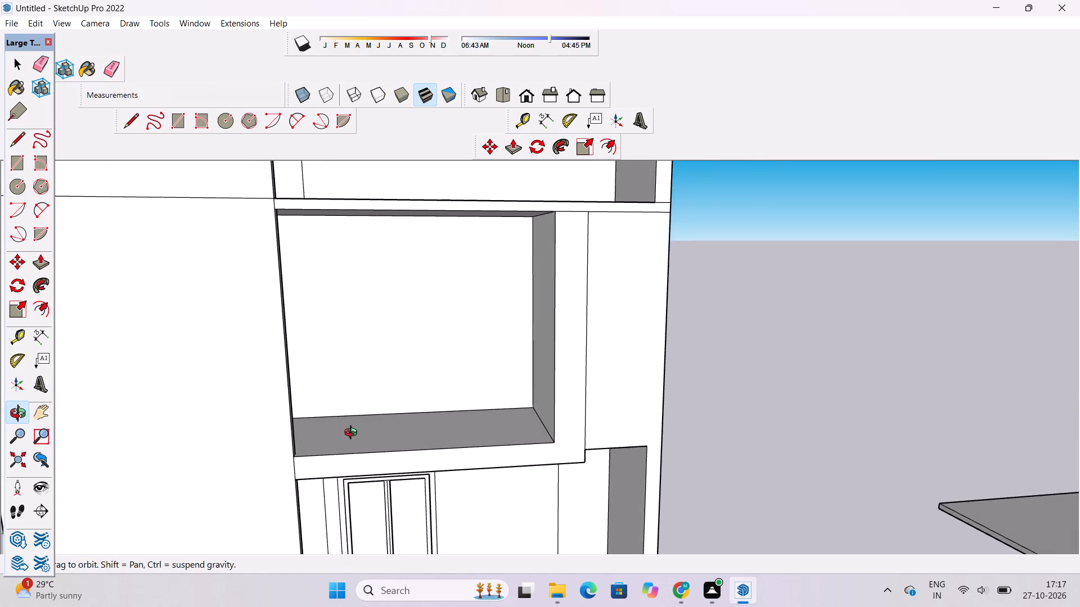
scroll(344, 430, up, 2)
shift+drag(344, 431, 357, 449)
scroll(362, 448, up, 2)
shift+drag(362, 449, 347, 452)
drag(350, 458, 360, 466)
scroll(327, 429, down, 5)
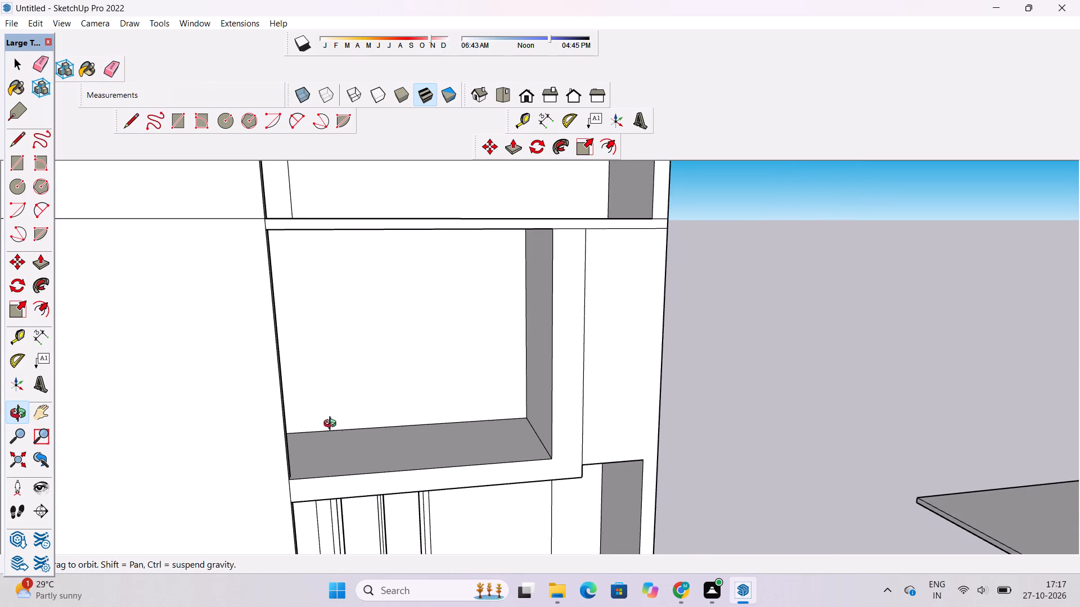
scroll(330, 423, up, 3)
shift+drag(328, 424, 322, 458)
drag(317, 457, 303, 440)
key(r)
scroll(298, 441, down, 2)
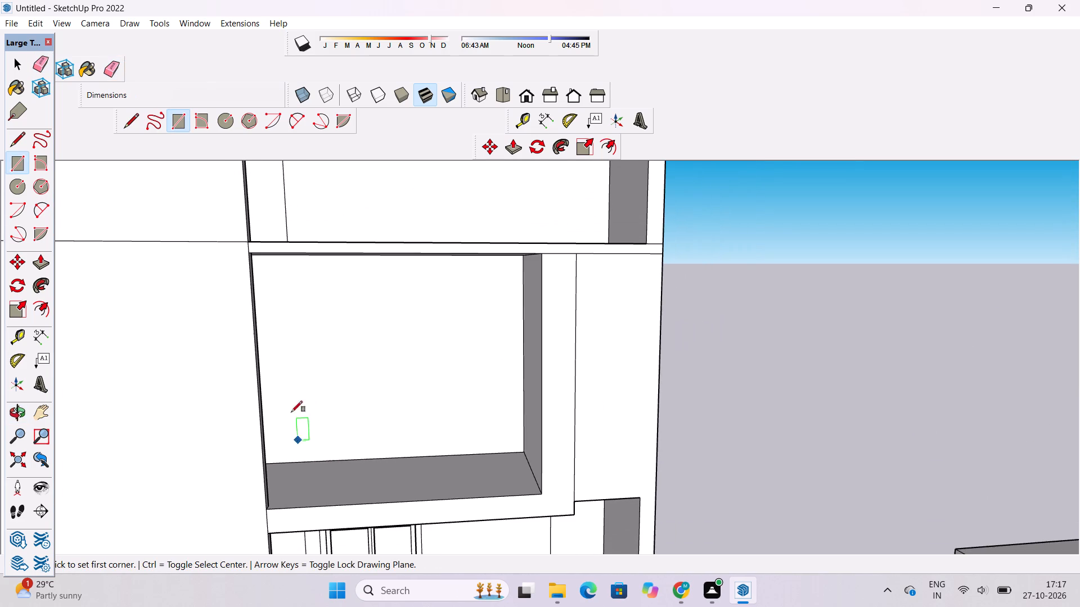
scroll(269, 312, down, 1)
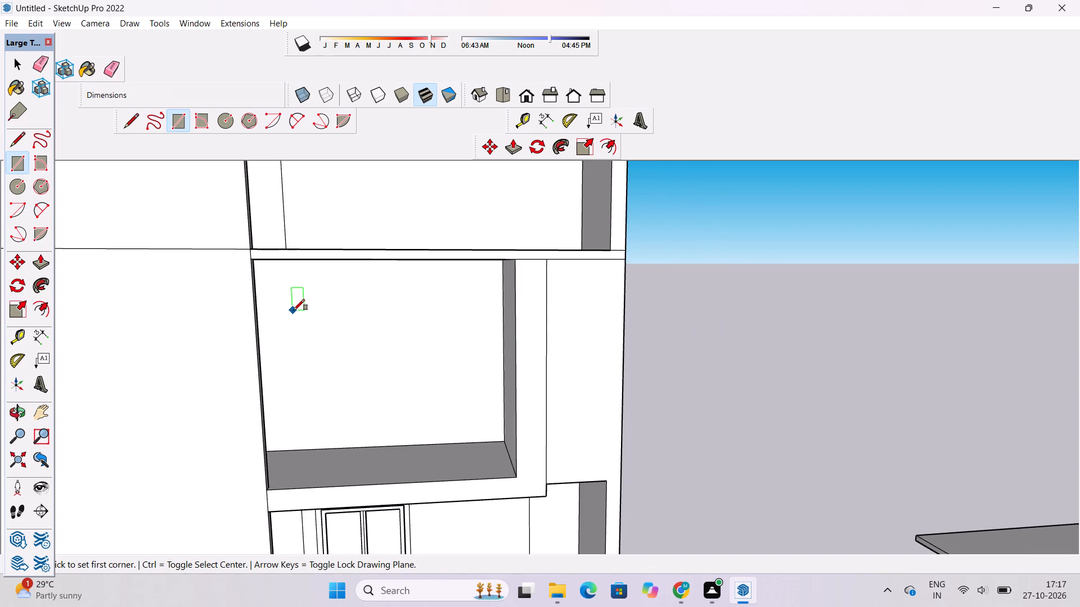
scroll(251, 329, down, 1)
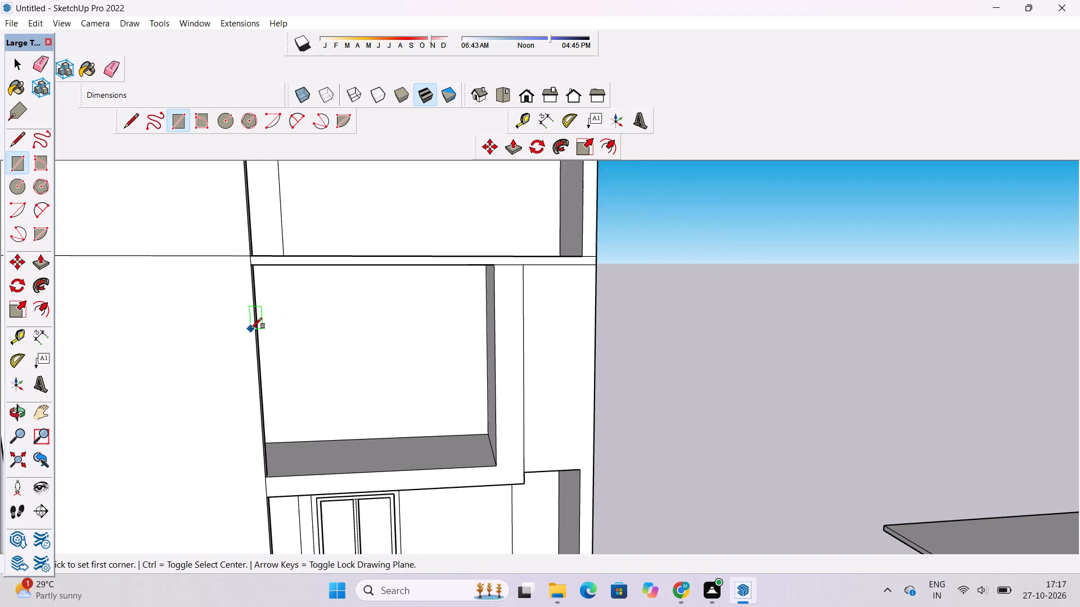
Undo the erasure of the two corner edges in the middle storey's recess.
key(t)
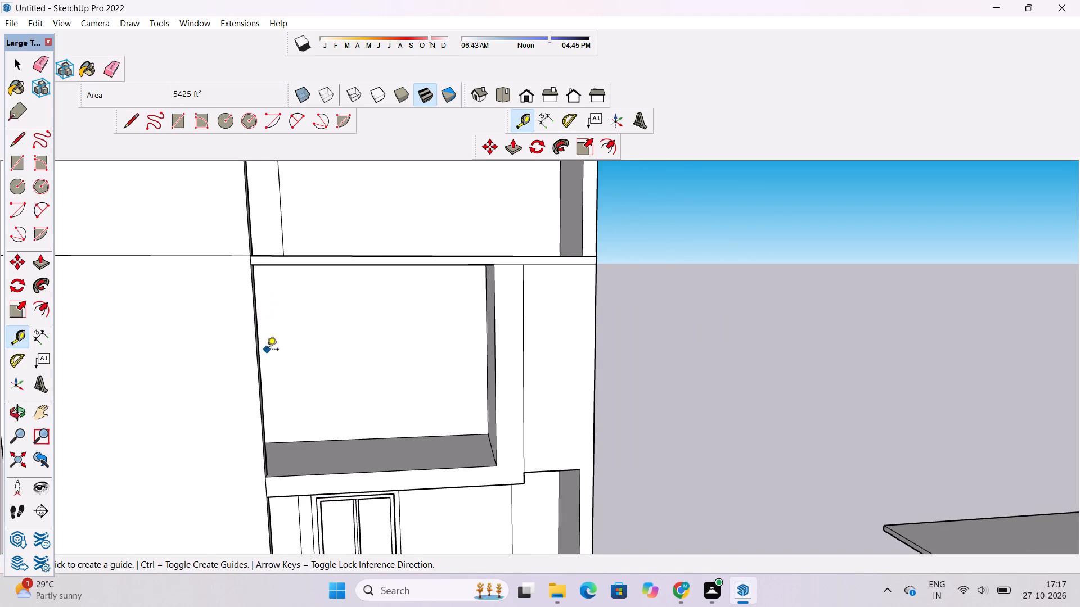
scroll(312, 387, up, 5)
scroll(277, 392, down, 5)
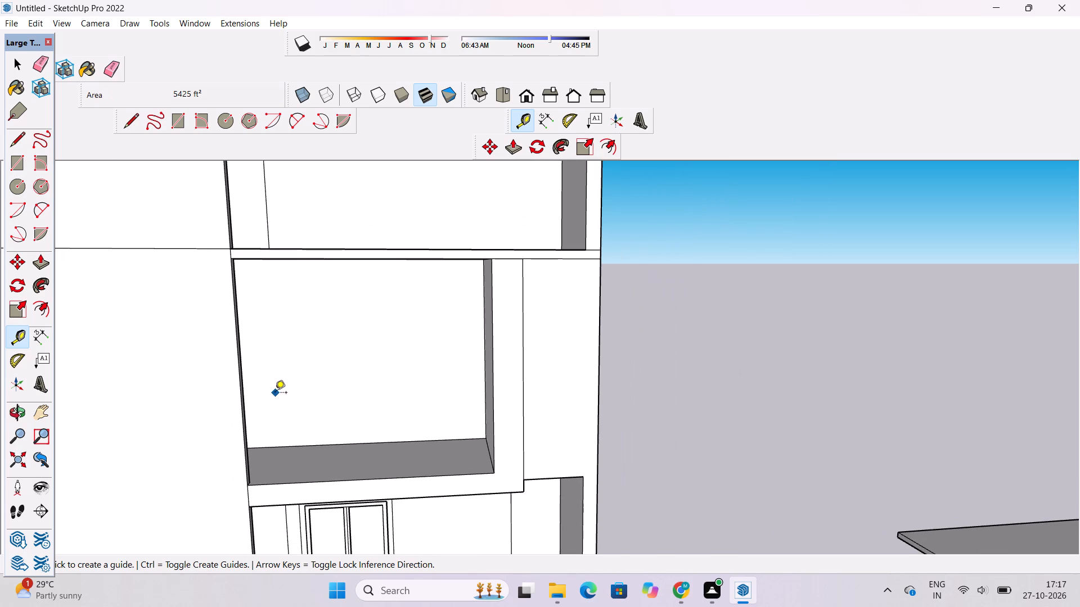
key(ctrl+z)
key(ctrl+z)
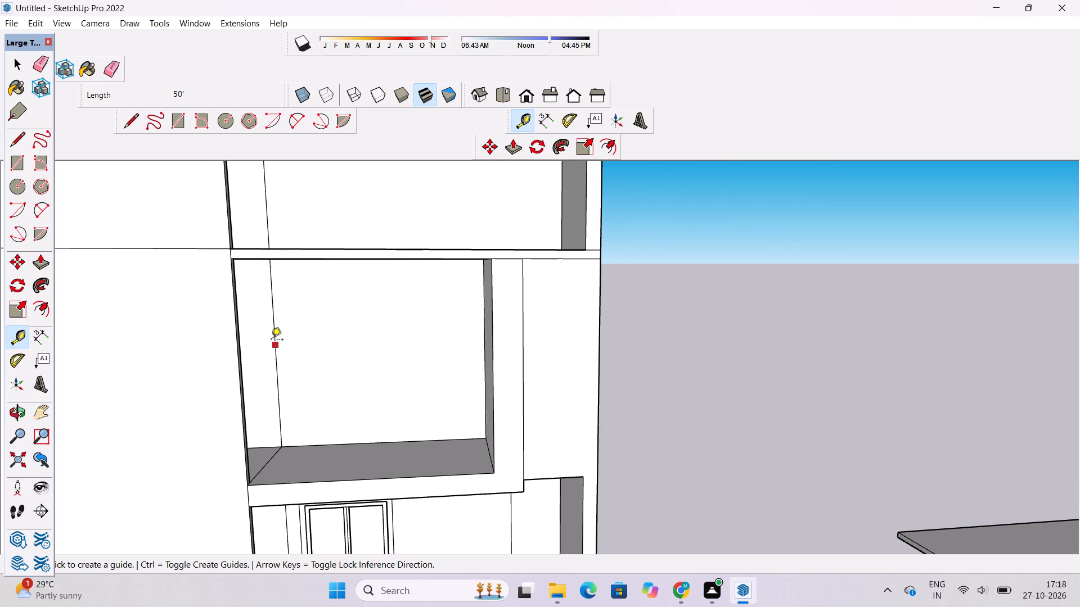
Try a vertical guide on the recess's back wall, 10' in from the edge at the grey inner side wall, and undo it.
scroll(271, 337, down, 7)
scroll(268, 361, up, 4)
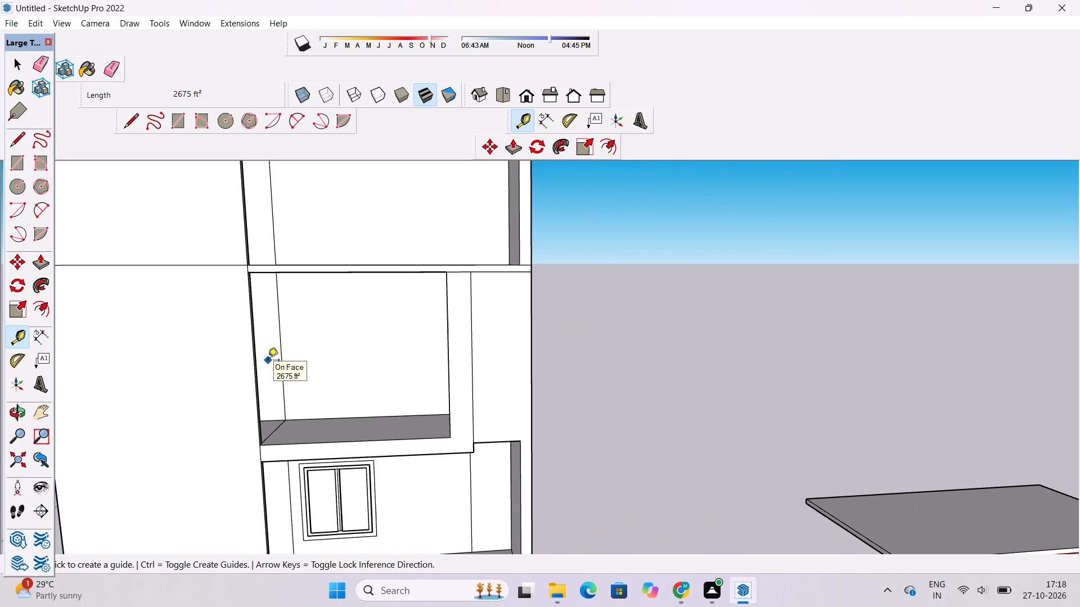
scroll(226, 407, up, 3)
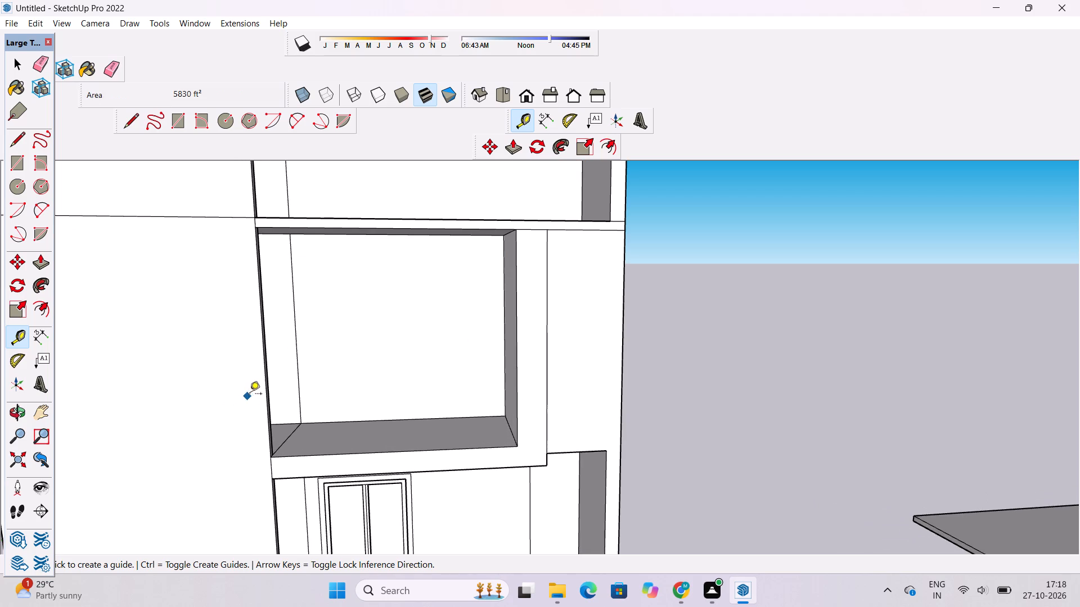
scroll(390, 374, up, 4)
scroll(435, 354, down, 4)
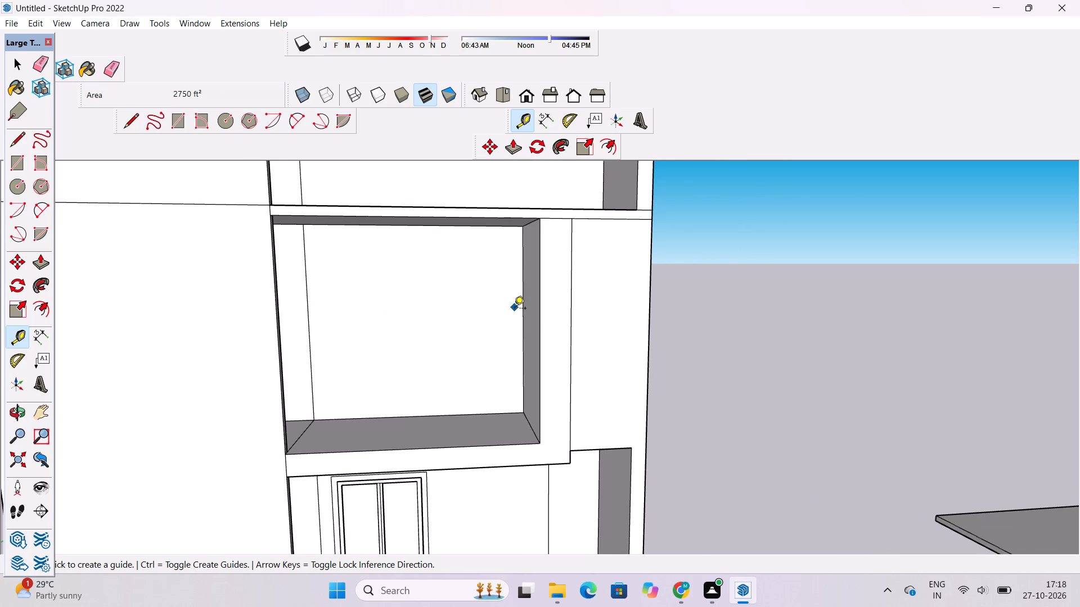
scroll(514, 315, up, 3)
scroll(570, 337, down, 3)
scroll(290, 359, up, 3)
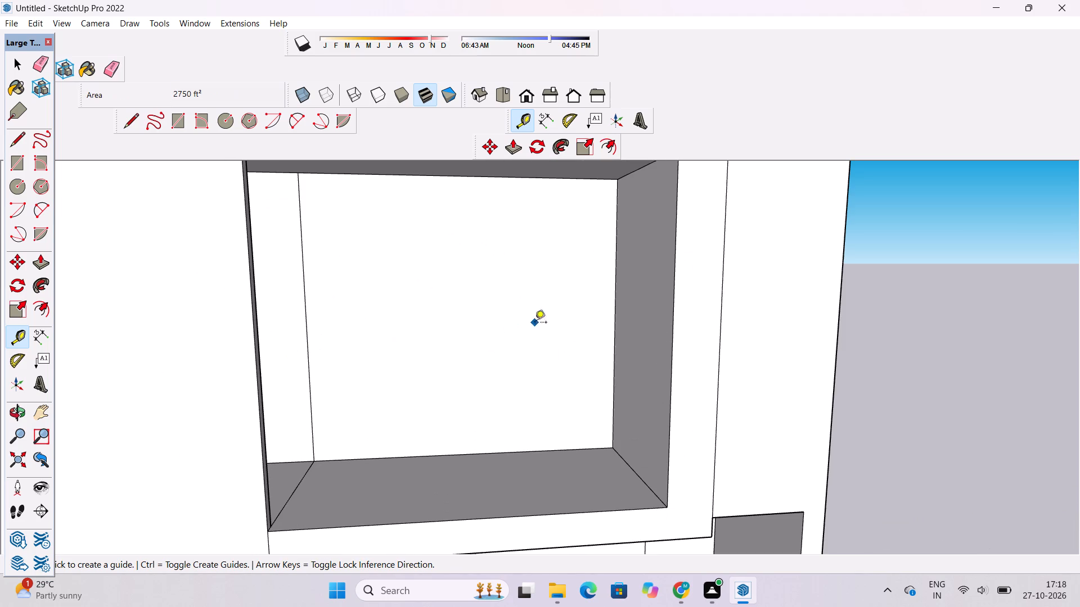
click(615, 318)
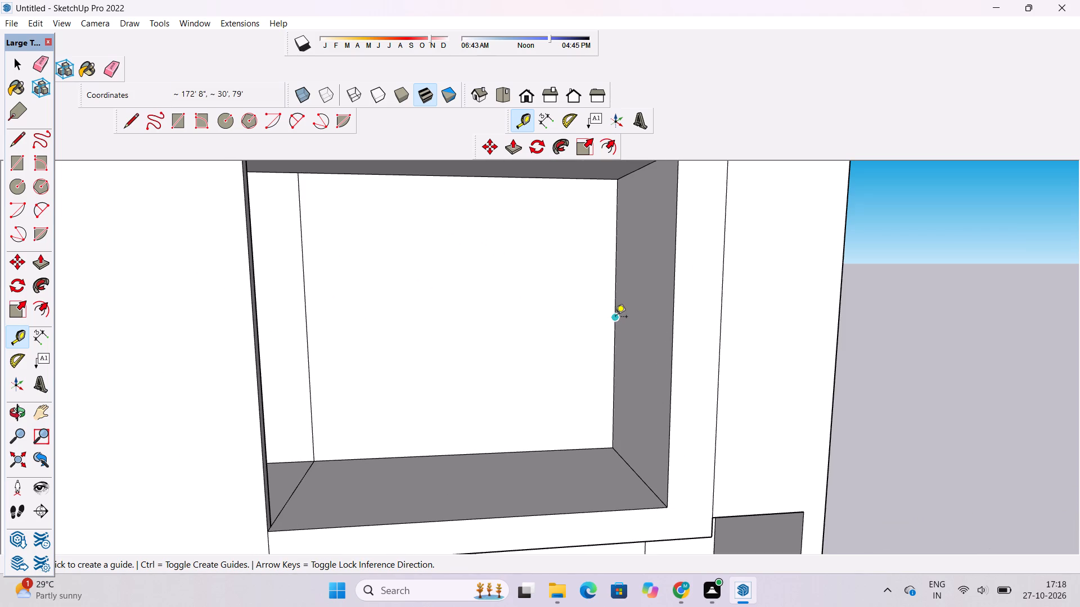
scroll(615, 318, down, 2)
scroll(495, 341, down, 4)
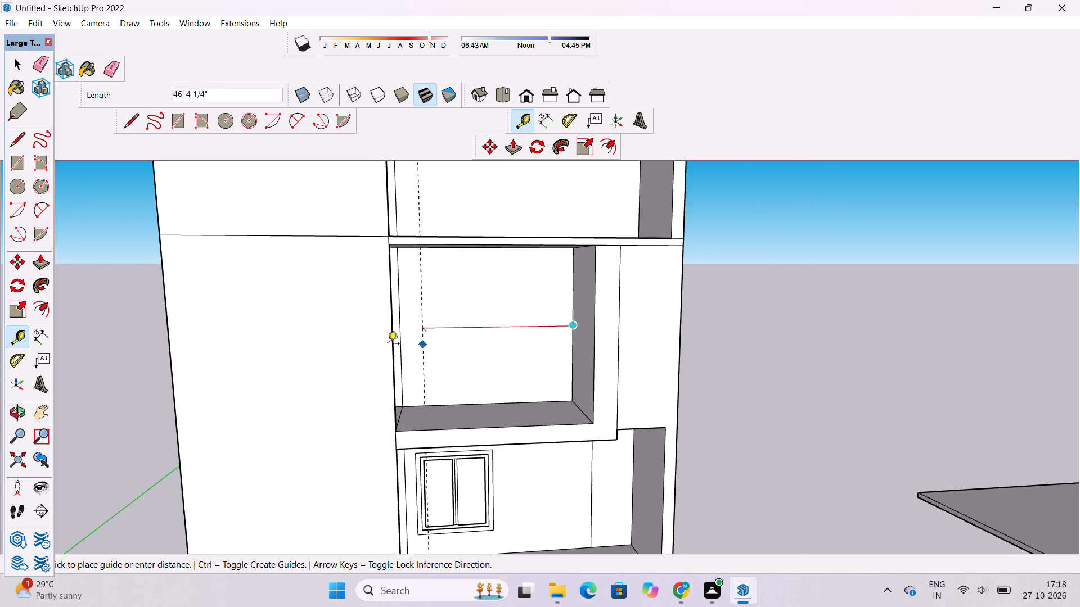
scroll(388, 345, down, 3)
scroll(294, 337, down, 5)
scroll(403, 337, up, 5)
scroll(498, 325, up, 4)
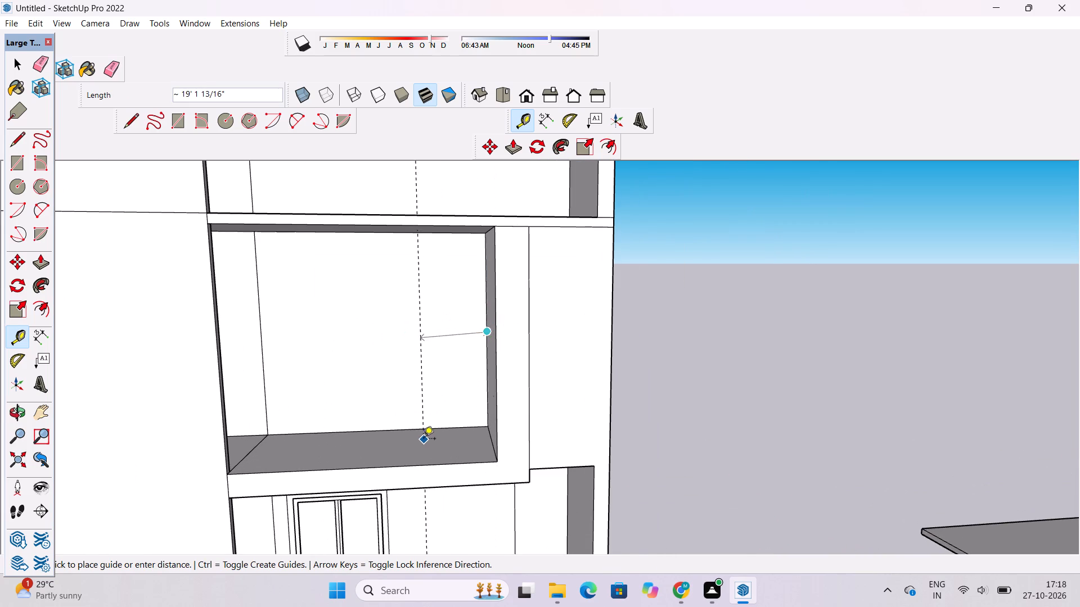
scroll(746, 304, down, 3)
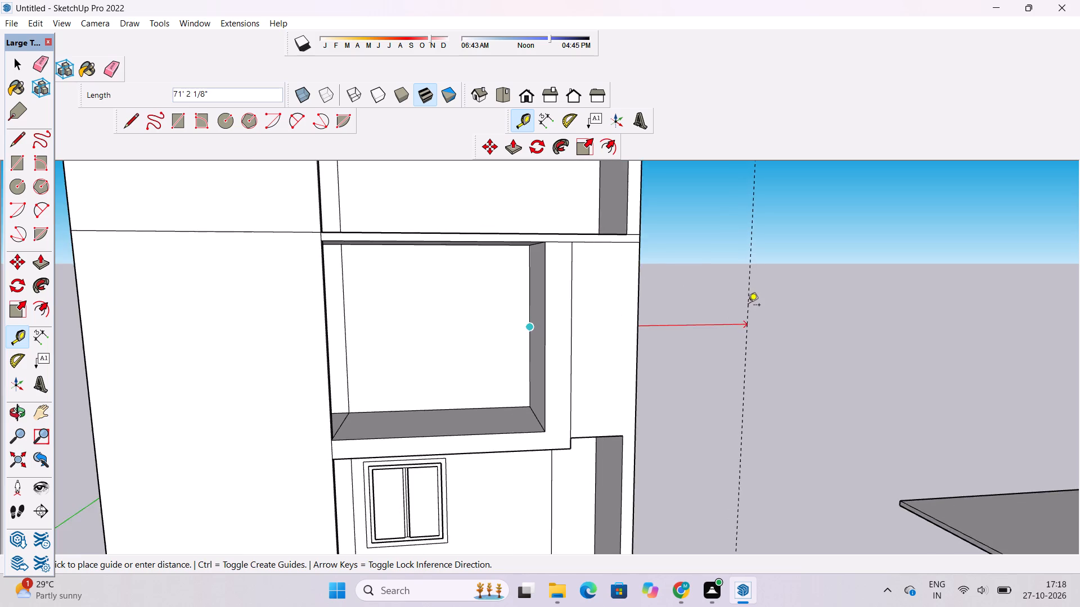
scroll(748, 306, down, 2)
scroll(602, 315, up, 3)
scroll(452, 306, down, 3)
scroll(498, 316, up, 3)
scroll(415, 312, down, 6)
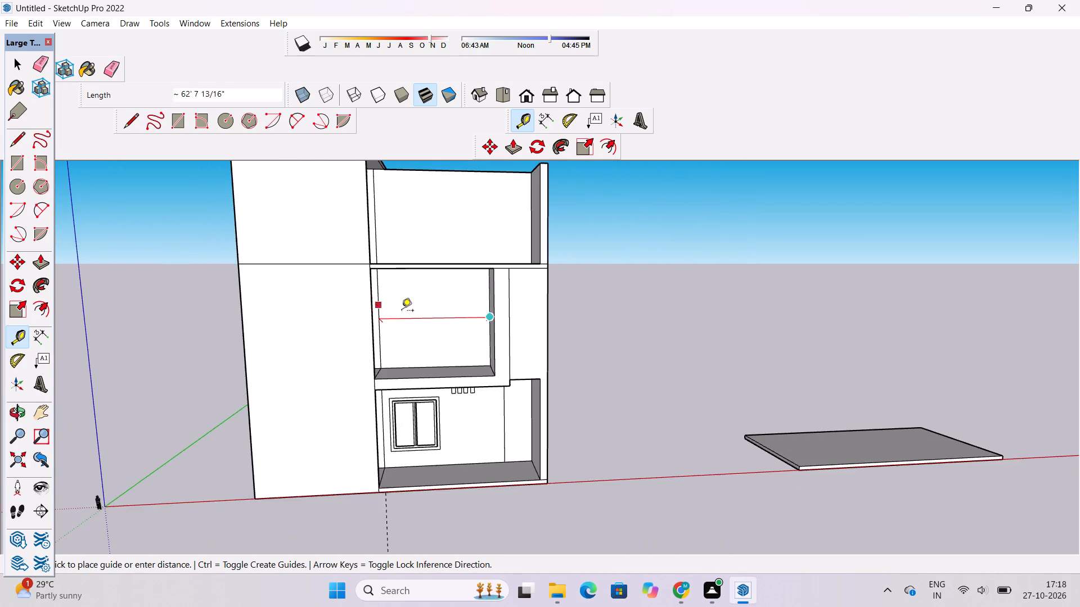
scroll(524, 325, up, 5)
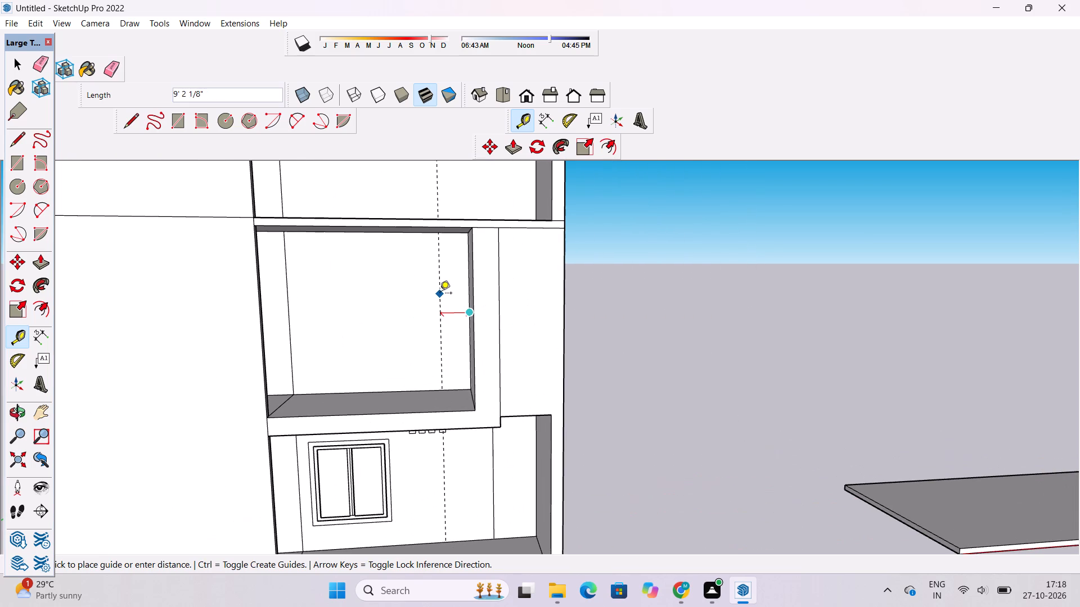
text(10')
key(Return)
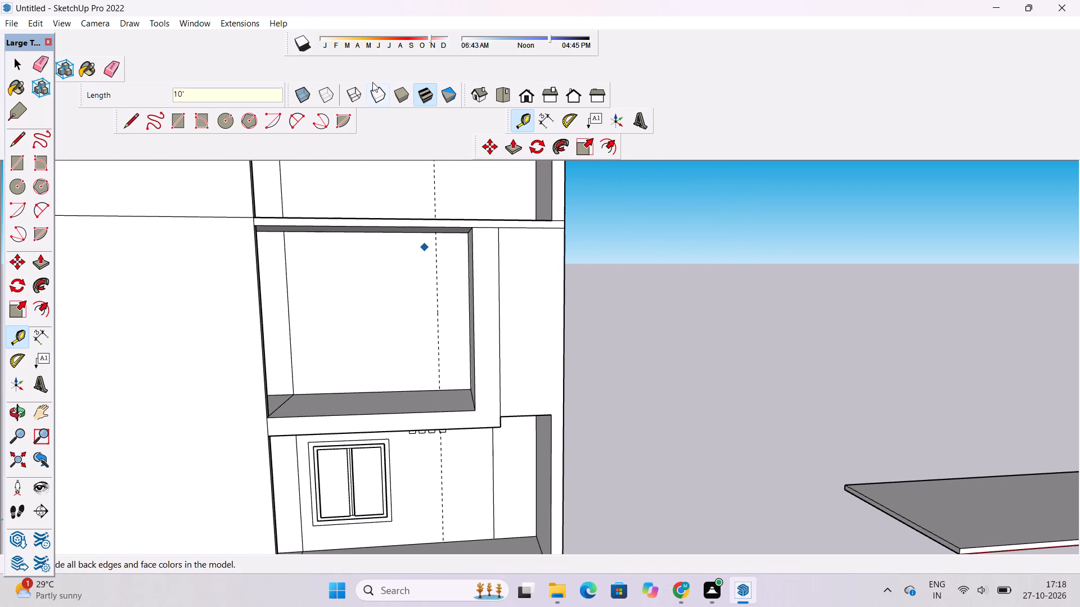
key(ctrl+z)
Place a vertical guide on the recess's back wall, 7' in from the edge at the grey inner side wall.
scroll(449, 327, up, 5)
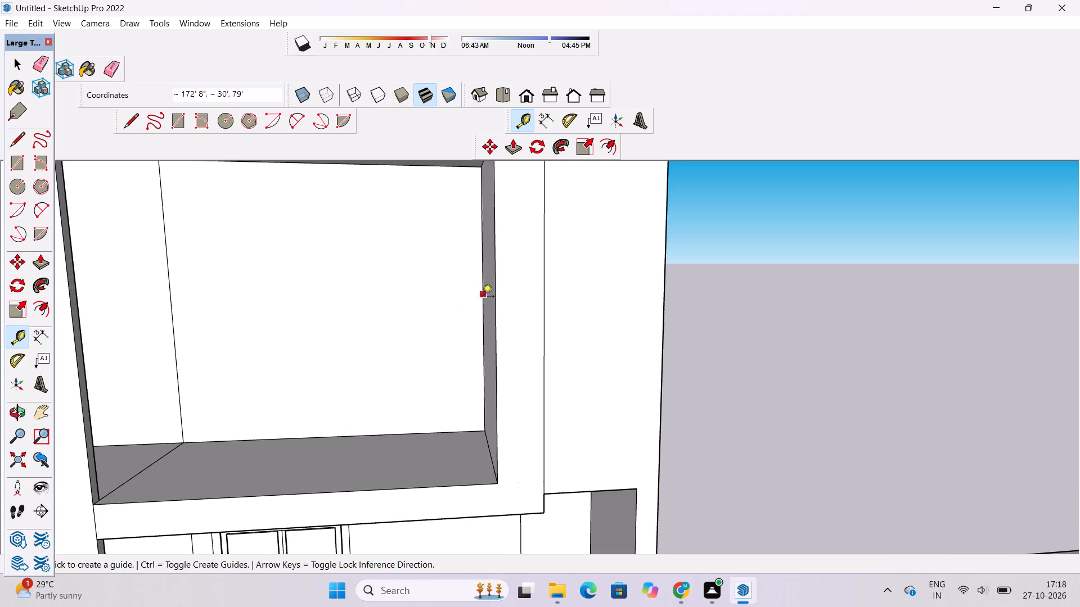
click(484, 303)
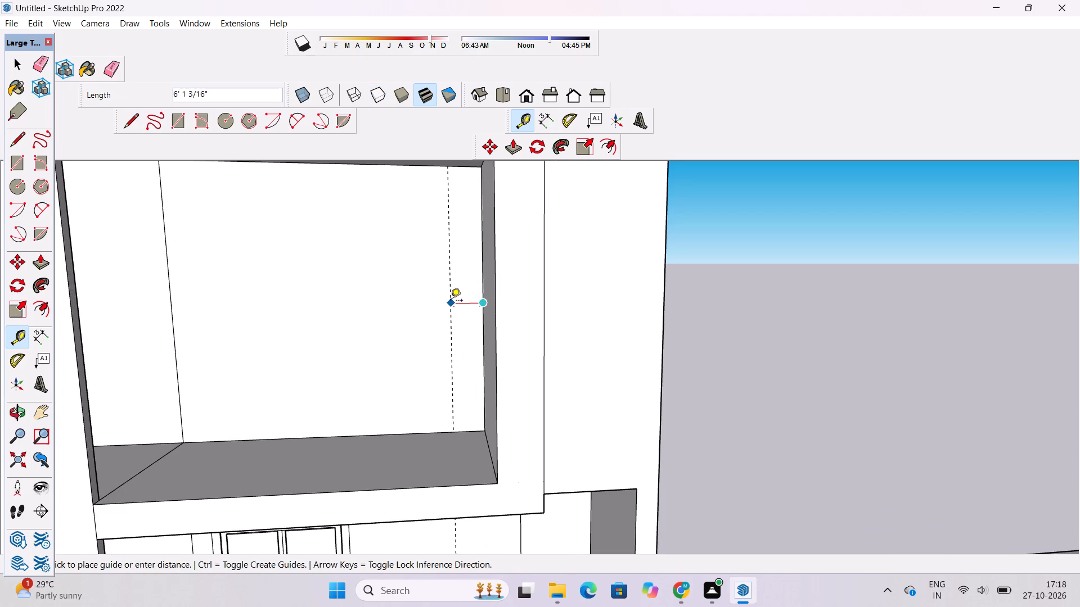
text(7')
key(Return)
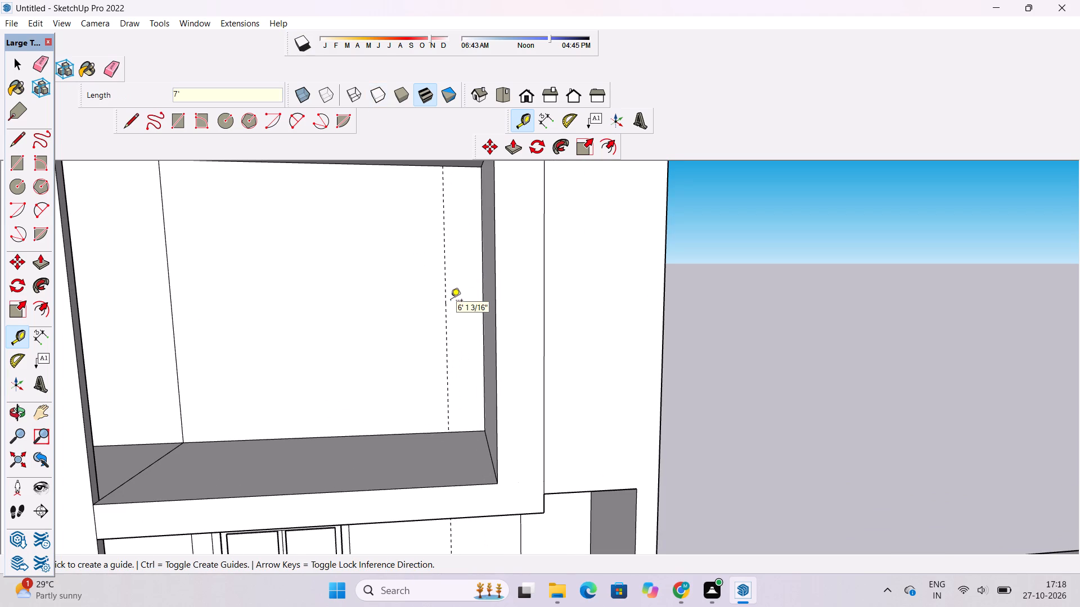
Place a second vertical guide on the recess's back wall, 14' beyond the first one, away from the grey side wall.
scroll(483, 321, down, 4)
scroll(470, 283, up, 3)
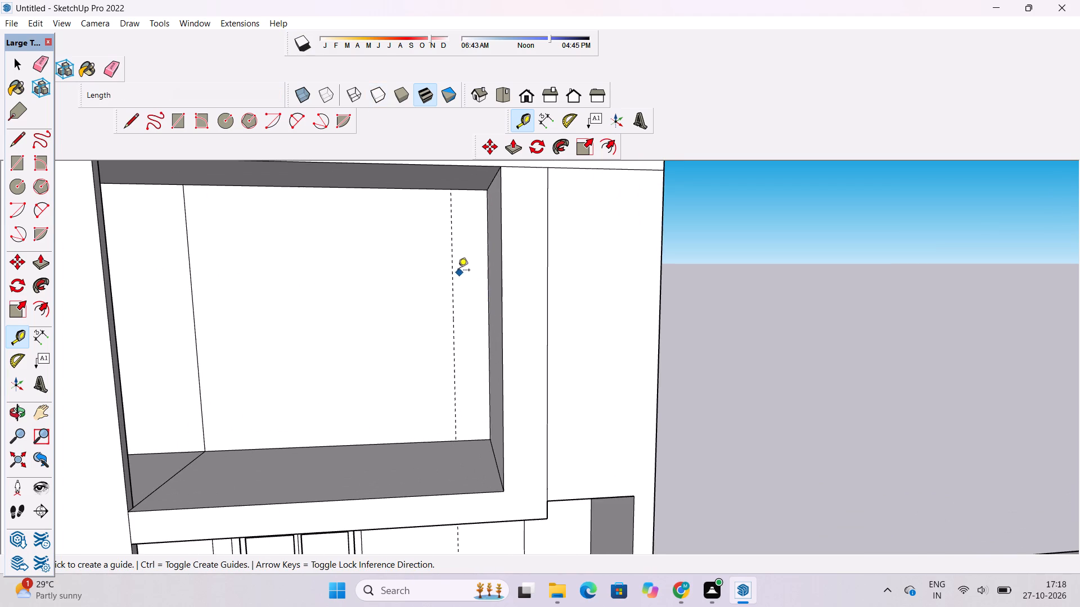
click(454, 264)
scroll(454, 264, down, 3)
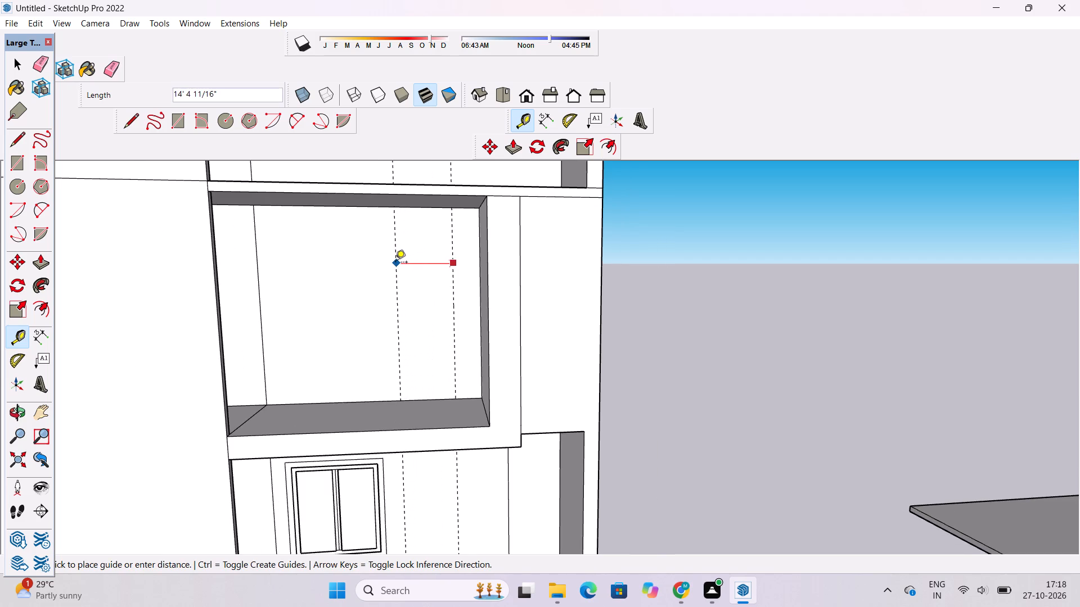
text(14')
key(Return)
Place a horizontal guide on the recess's back wall, 12' below its top edge.
scroll(402, 273, down, 2)
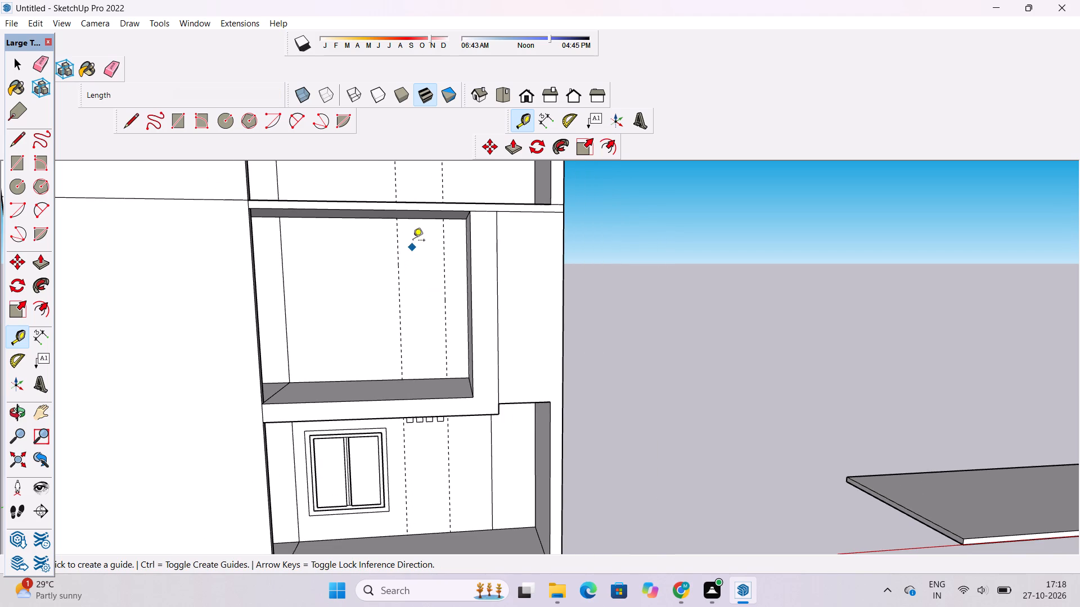
click(416, 221)
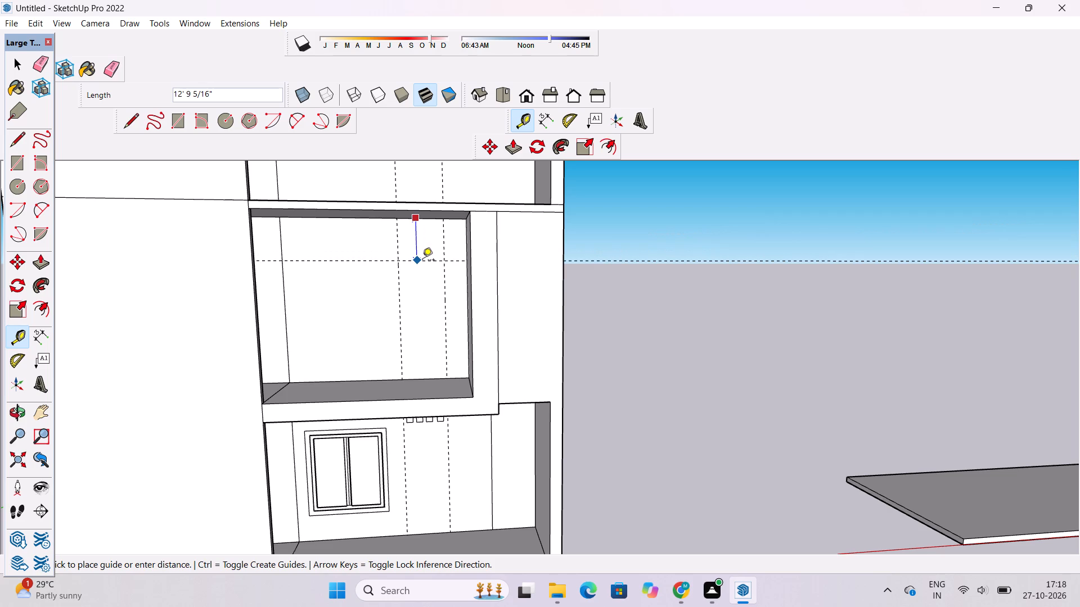
text(12')
key(Return)
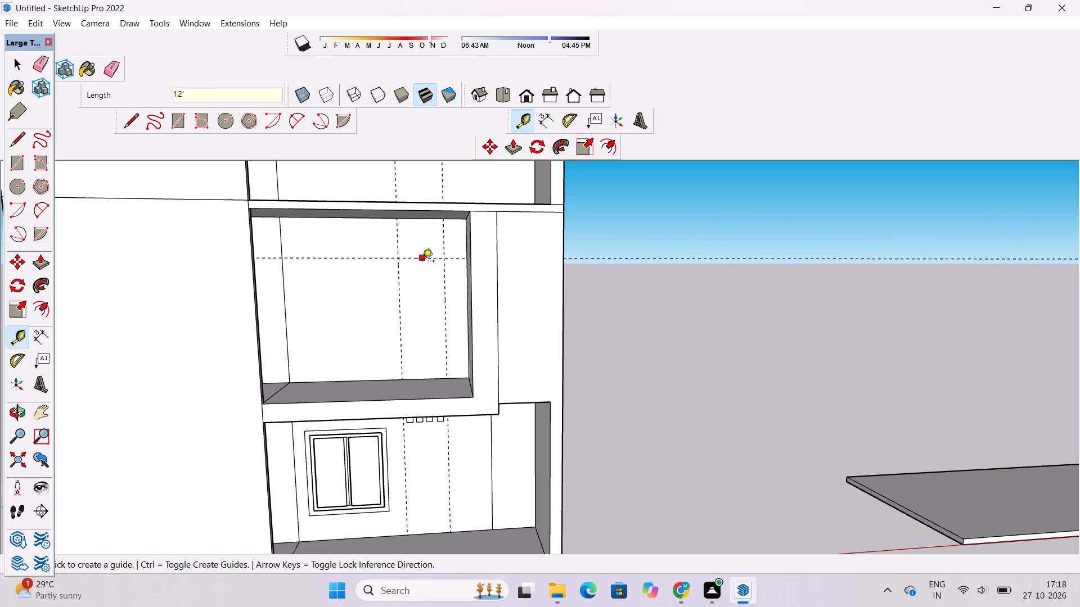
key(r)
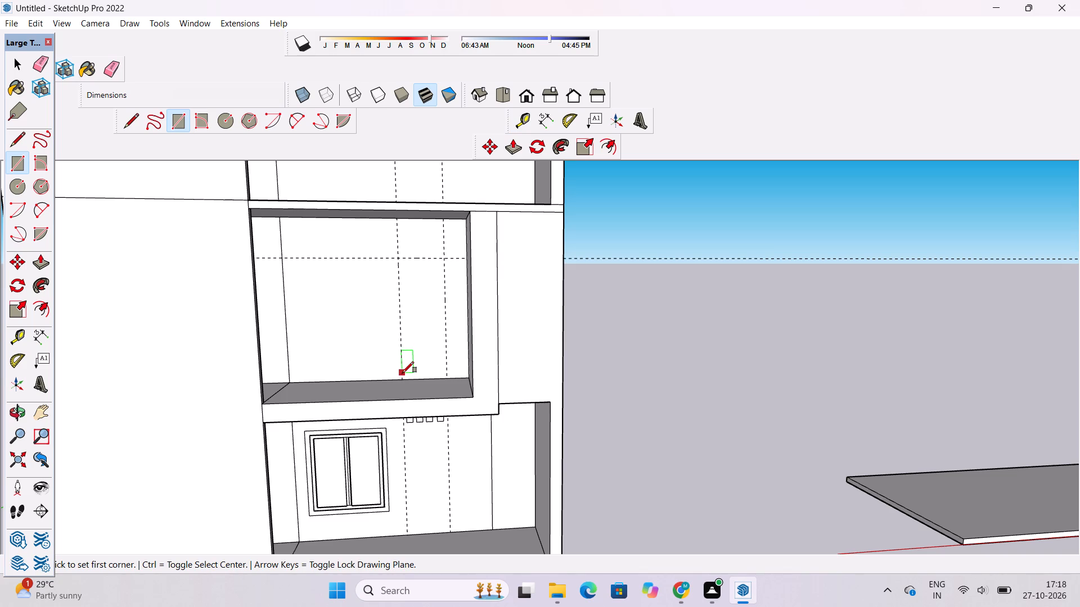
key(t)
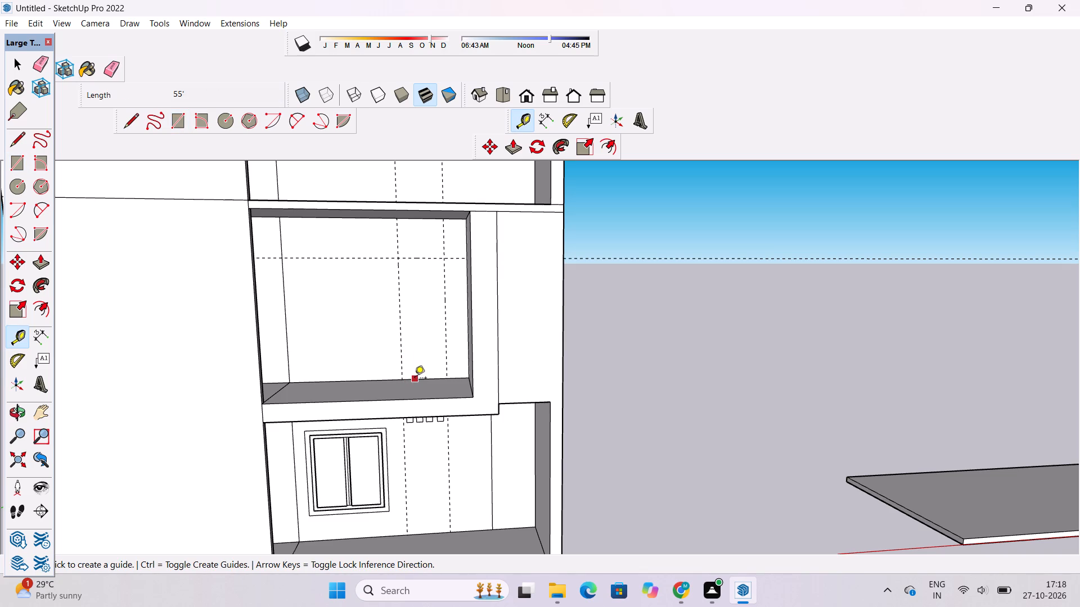
Place a horizontal guide on the recess's back wall, 4' above its bottom edge.
scroll(427, 384, up, 4)
click(425, 380)
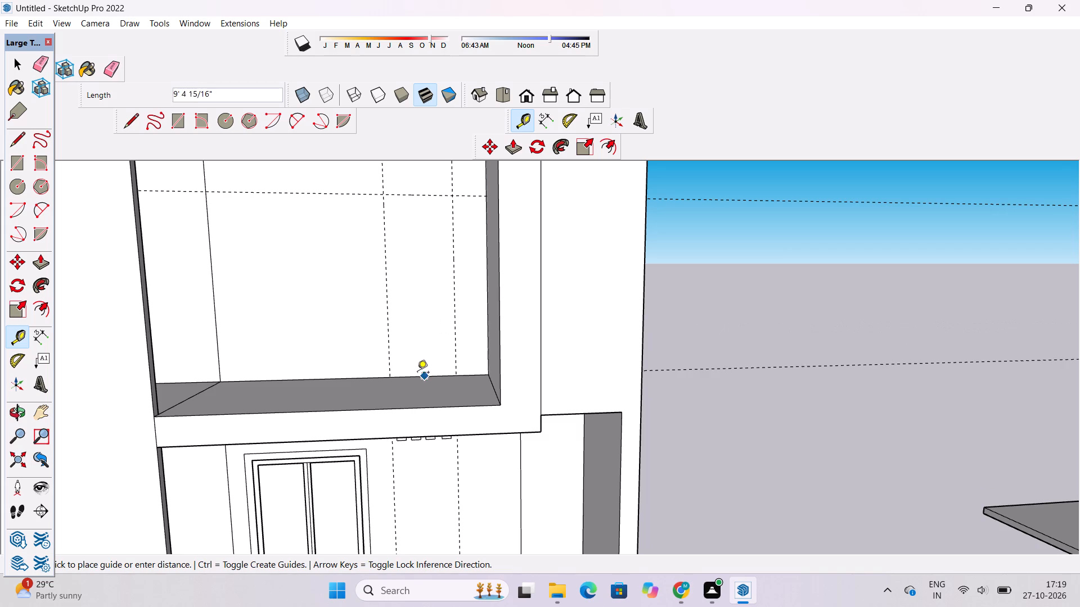
key(space)
text(t)
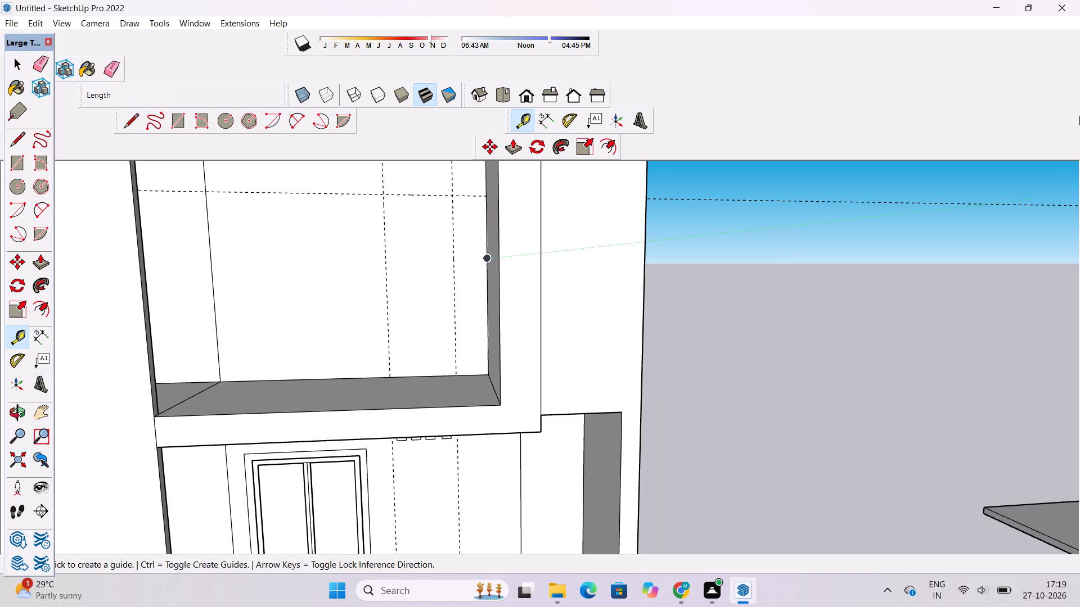
scroll(462, 360, up, 8)
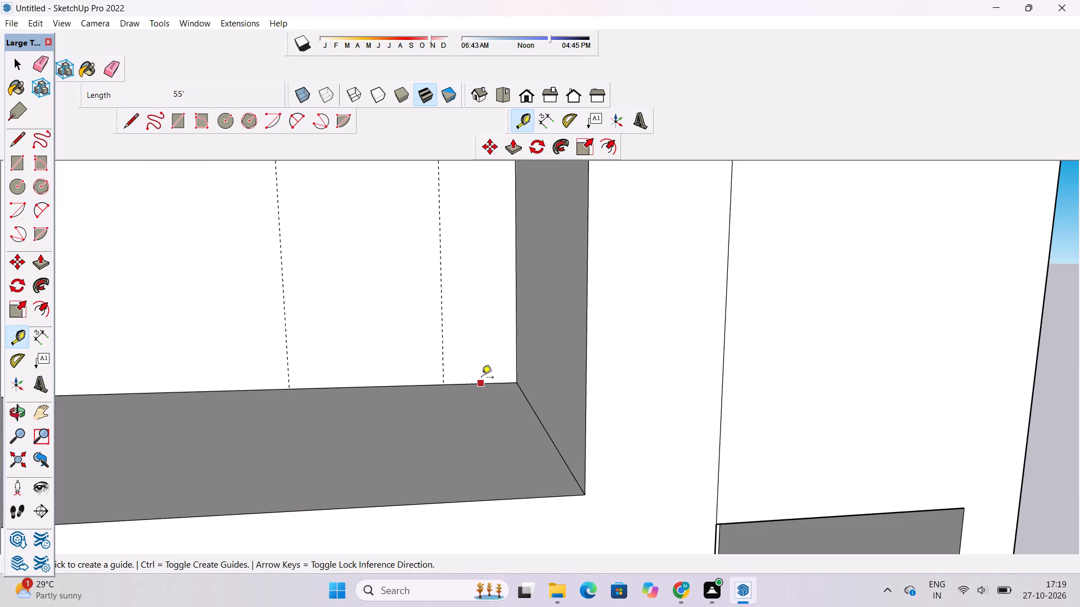
click(485, 383)
scroll(485, 375, down, 2)
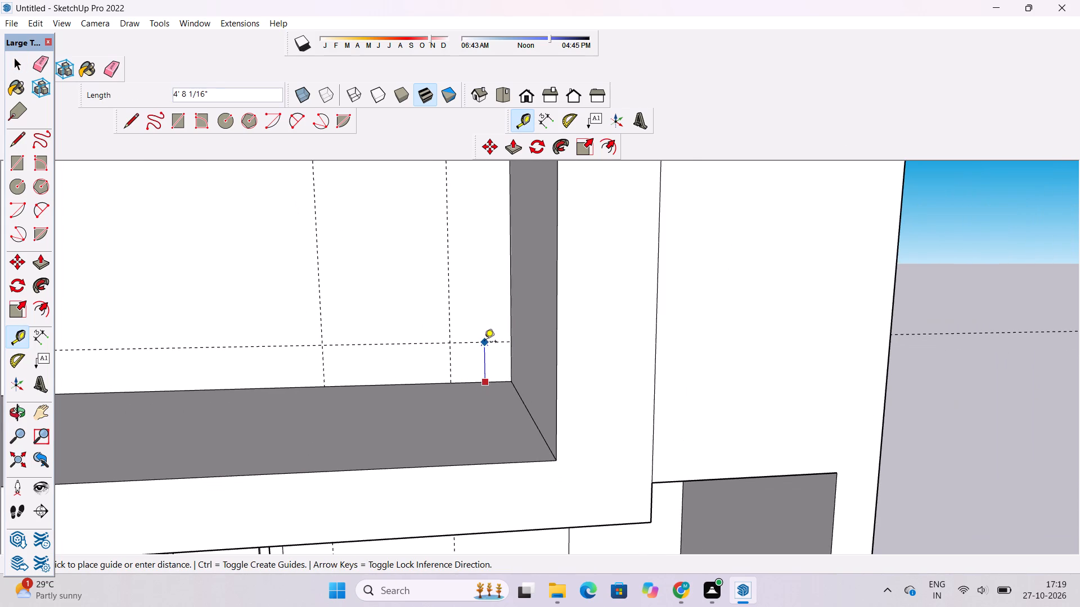
scroll(484, 348, down, 6)
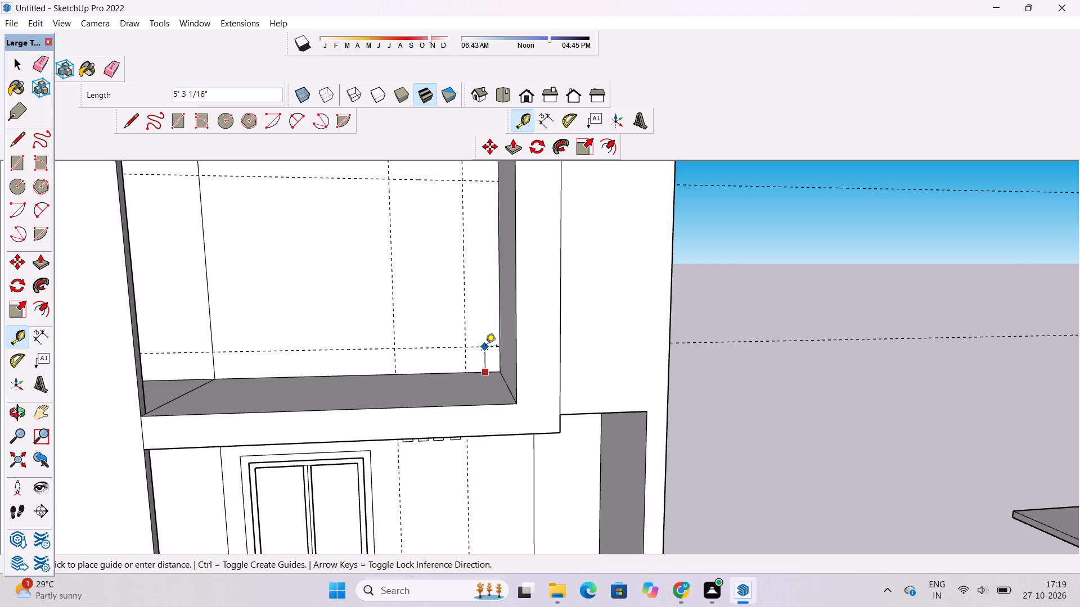
text(4')
key(Return)
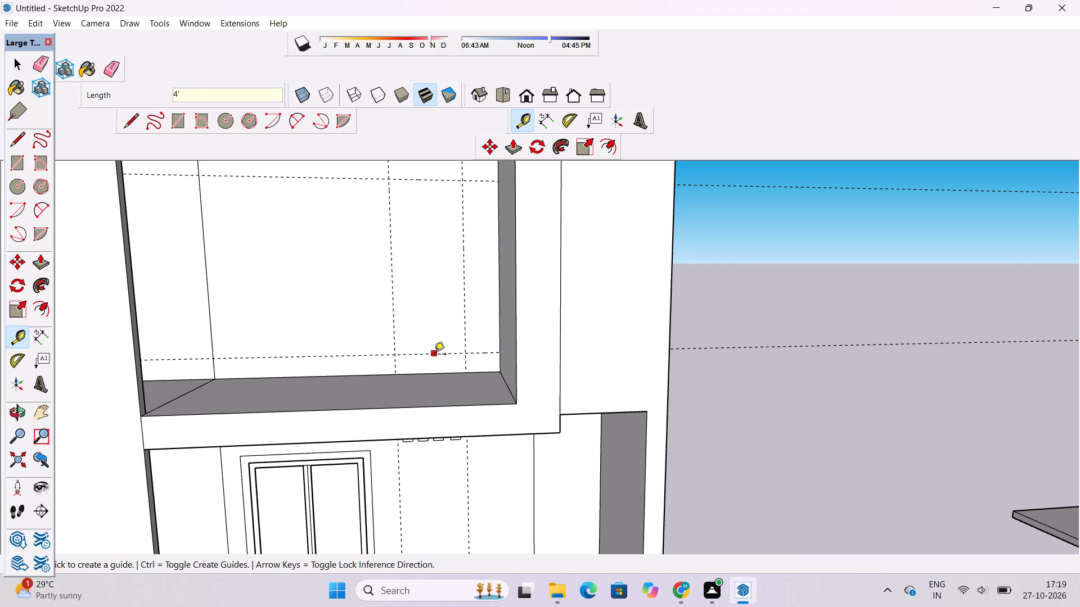
Draw a 34' by 14' rectangle on the recess's back wall between the four guide intersections.
key(r)
scroll(407, 377, down, 4)
scroll(399, 253, up, 5)
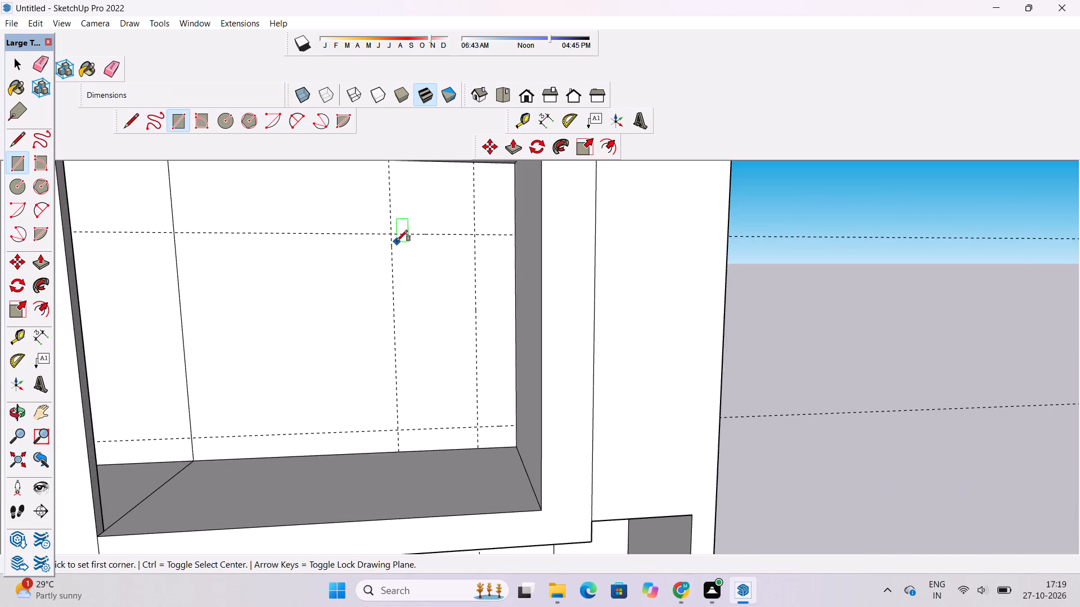
click(389, 234)
scroll(391, 241, down, 3)
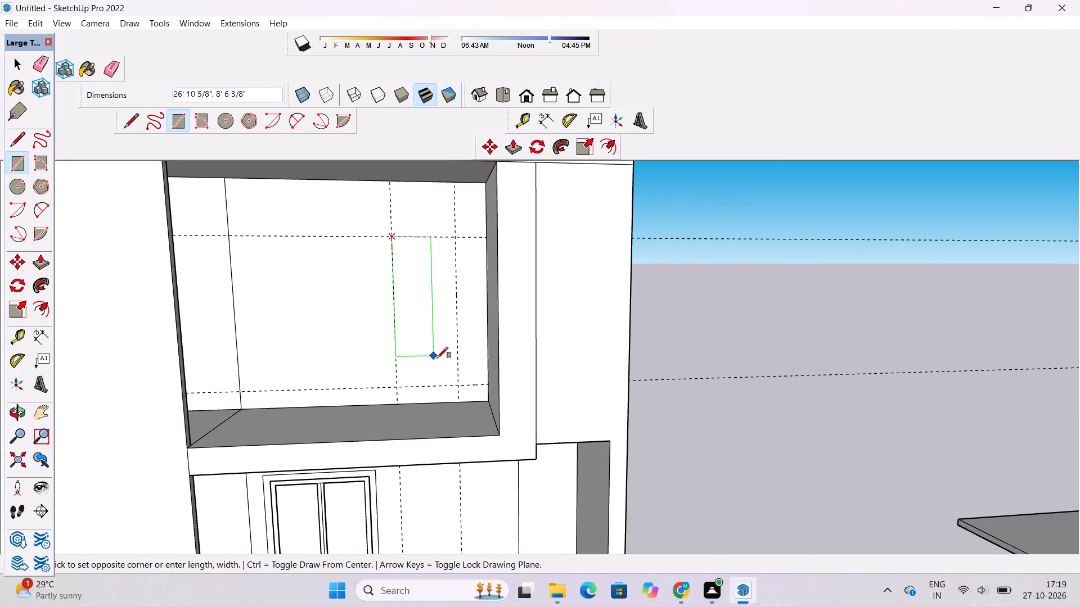
click(458, 388)
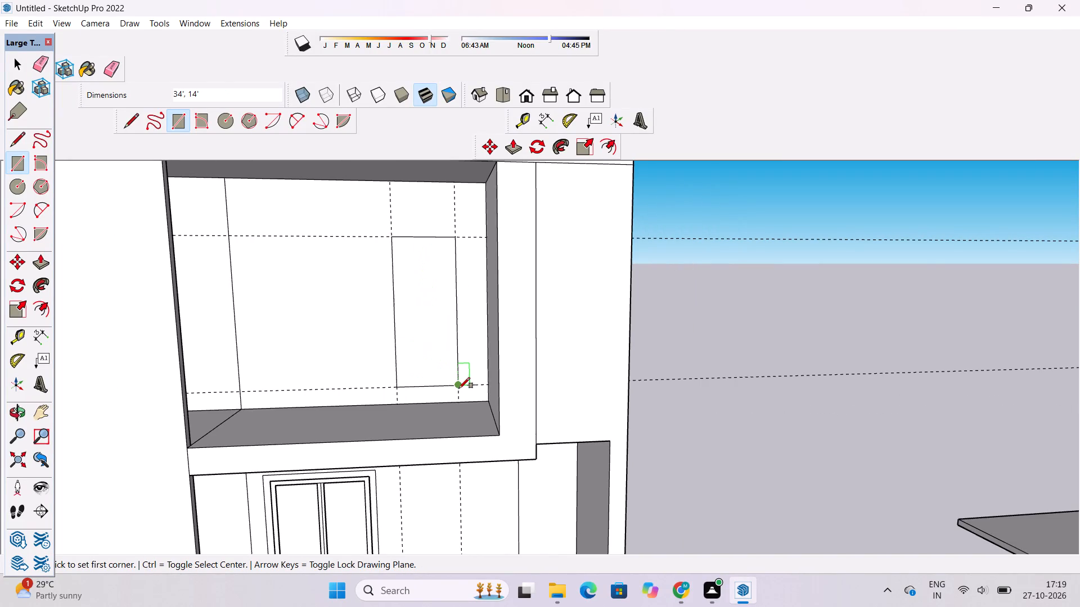
Erase the two horizontal and two vertical guides around the new rectangle.
key(e)
drag(710, 349, 698, 388)
click(714, 237)
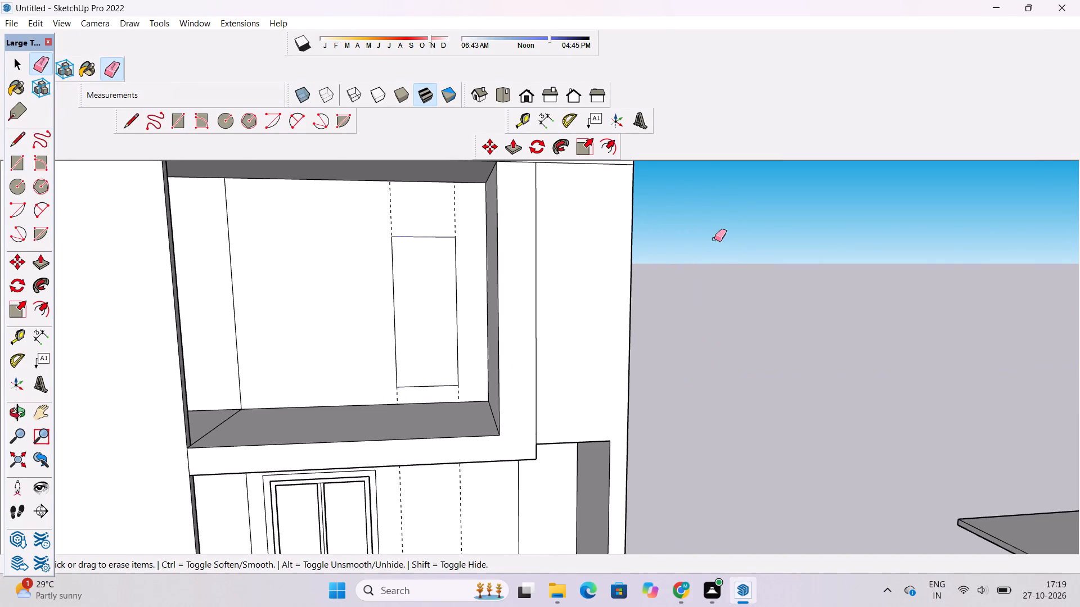
drag(463, 206, 392, 214)
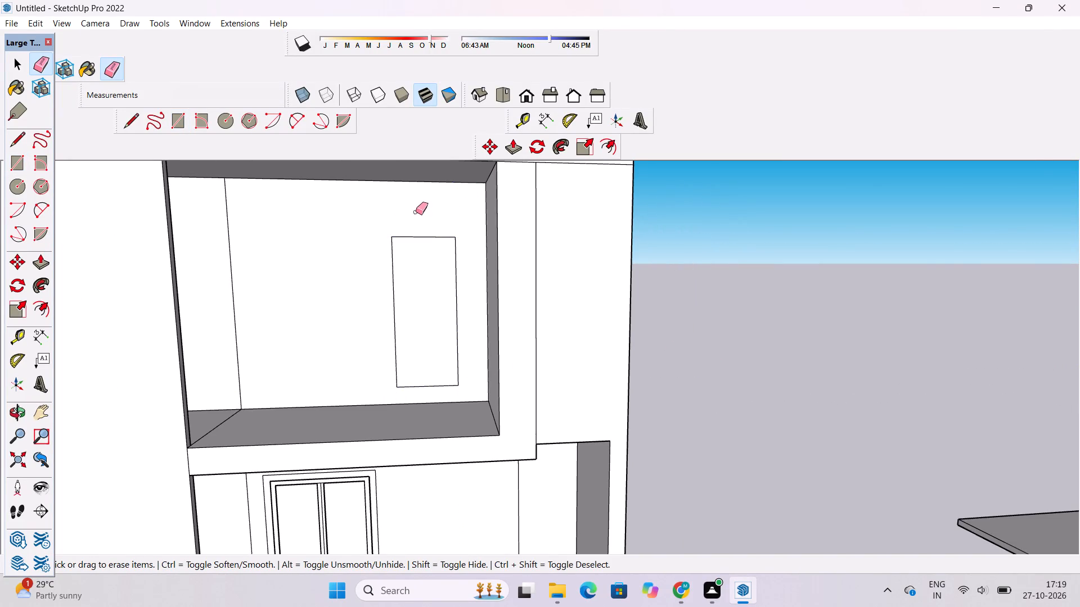
Offset the rectangle on the recess's back wall inward by about 1' 4".
key(o)
shift+drag(448, 343, 443, 330)
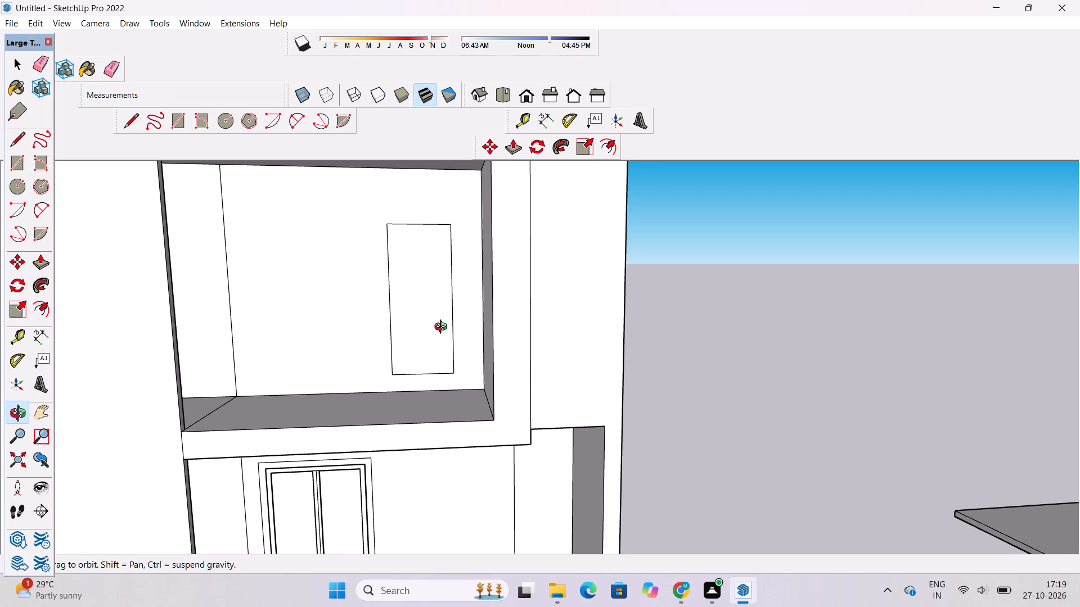
click(443, 328)
key(o)
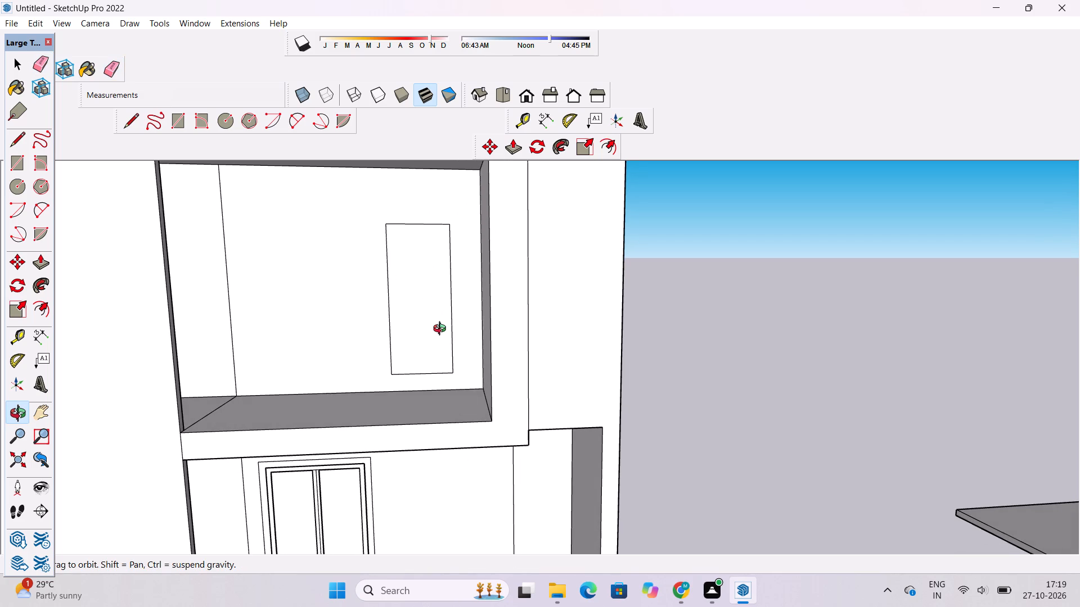
key(f)
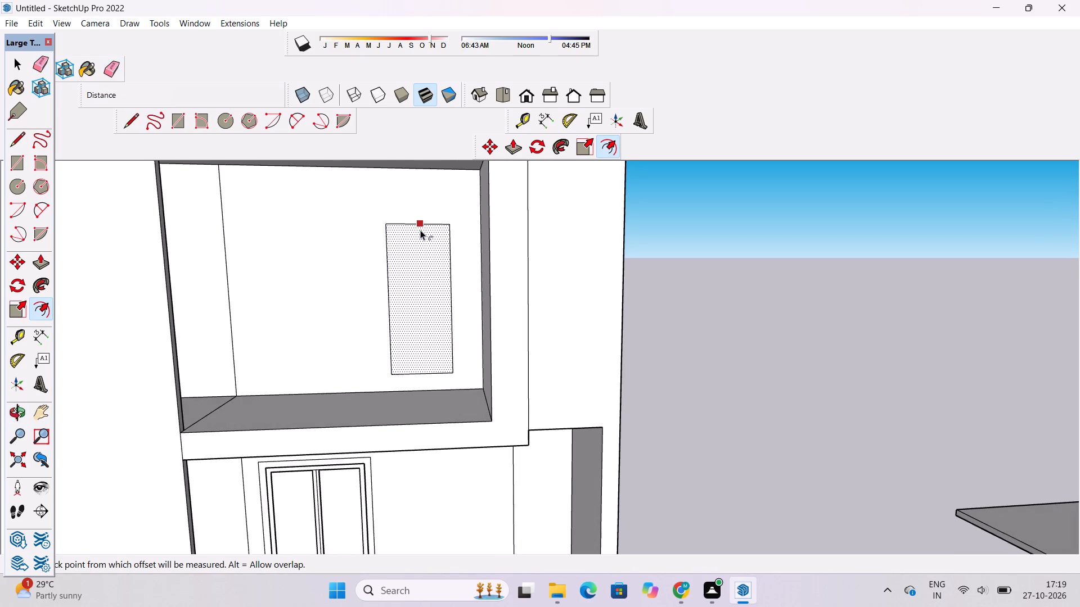
click(420, 230)
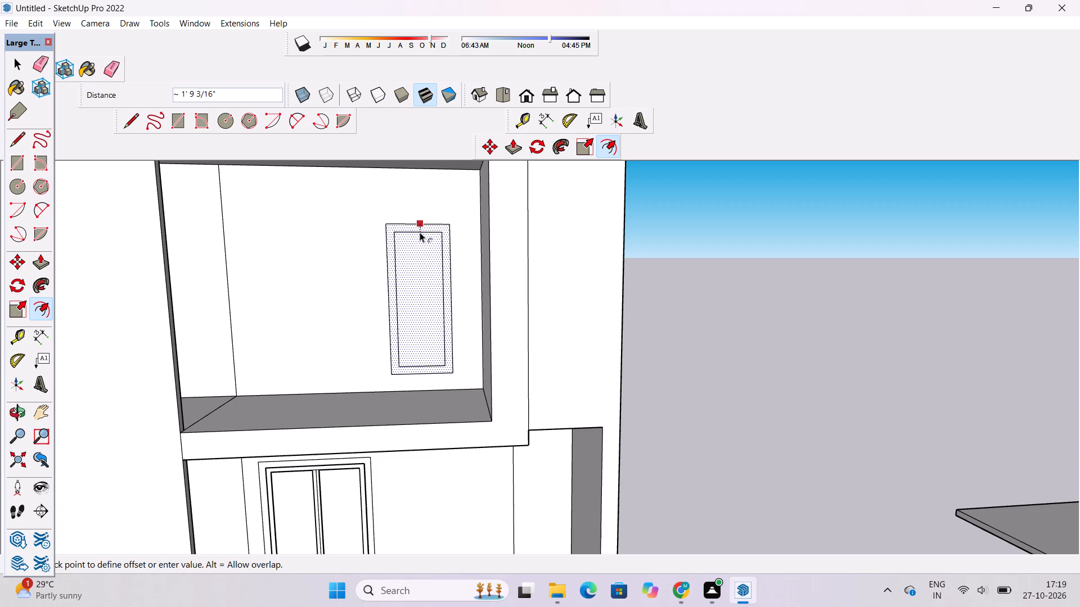
scroll(420, 232, up, 3)
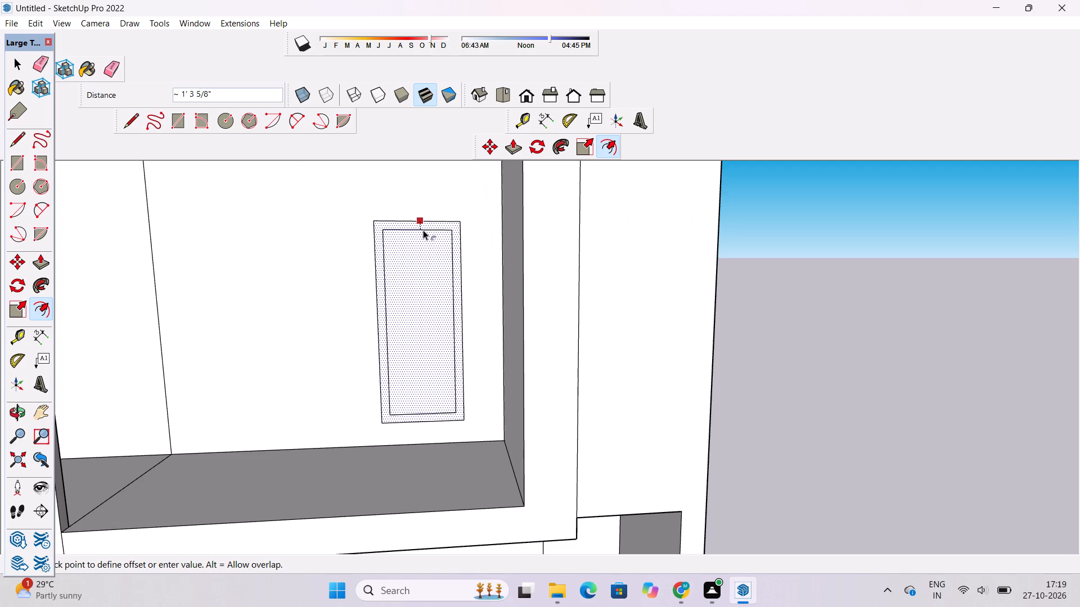
click(423, 230)
Offset the inner rectangle inward again by about 1' 3" and clear the selection.
scroll(423, 230, down, 3)
click(420, 233)
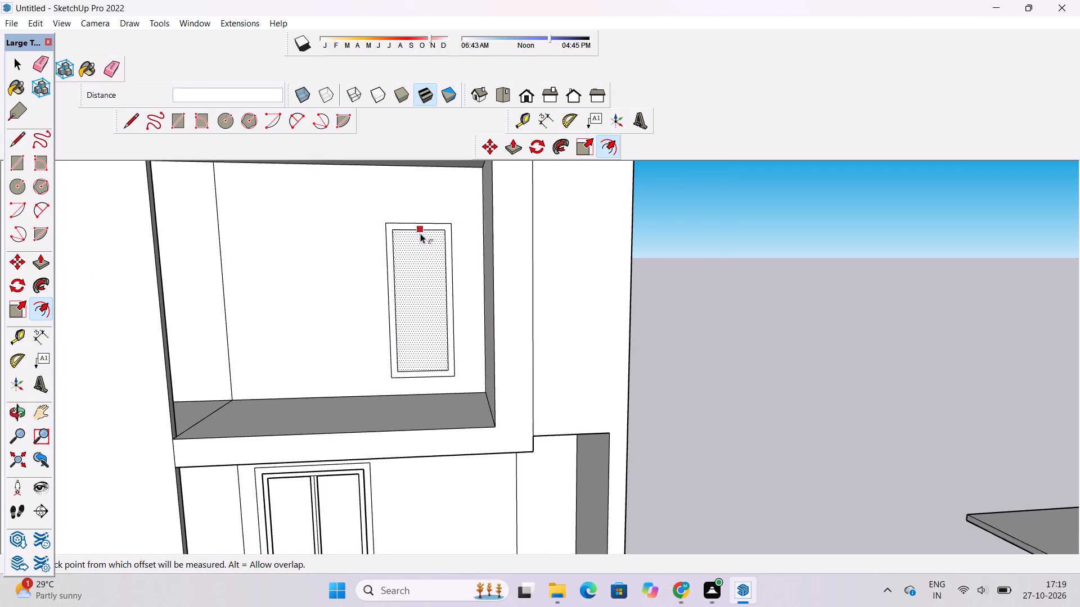
scroll(420, 233, up, 2)
scroll(420, 233, down, 1)
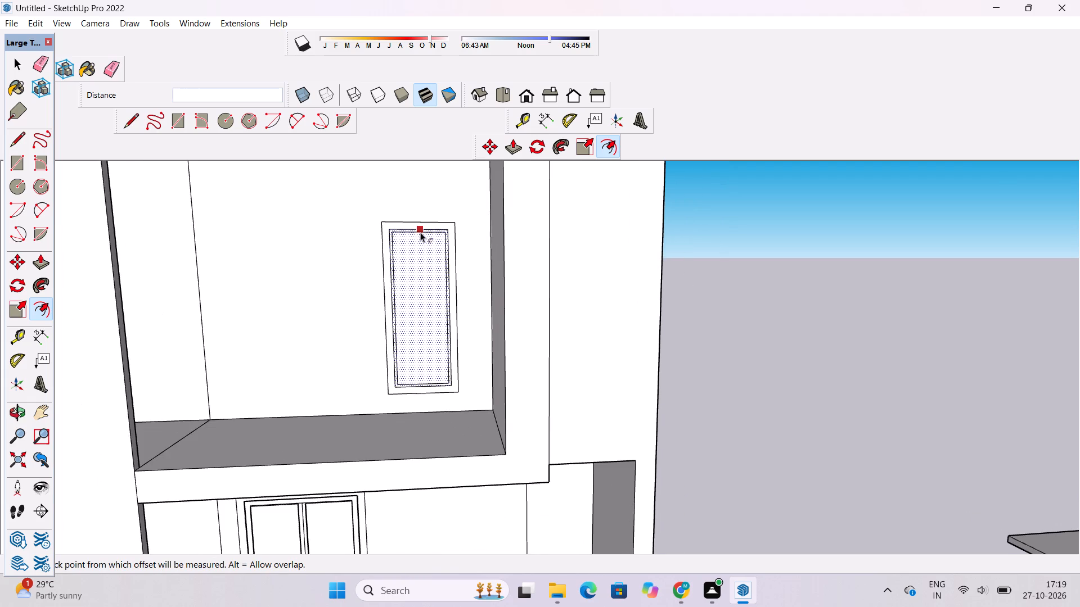
scroll(421, 231, down, 1)
scroll(421, 238, up, 2)
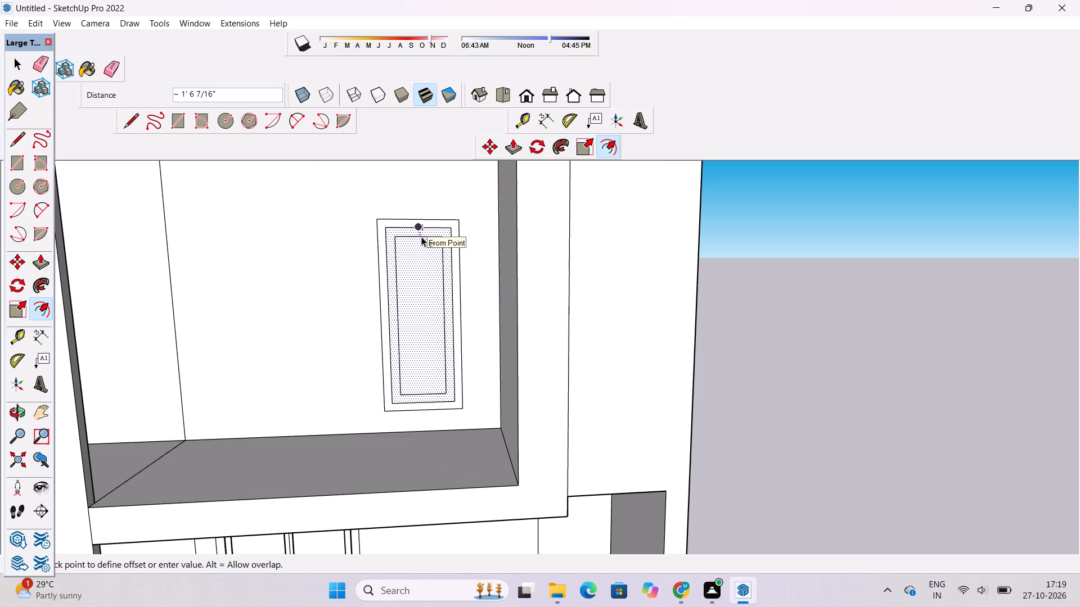
click(421, 235)
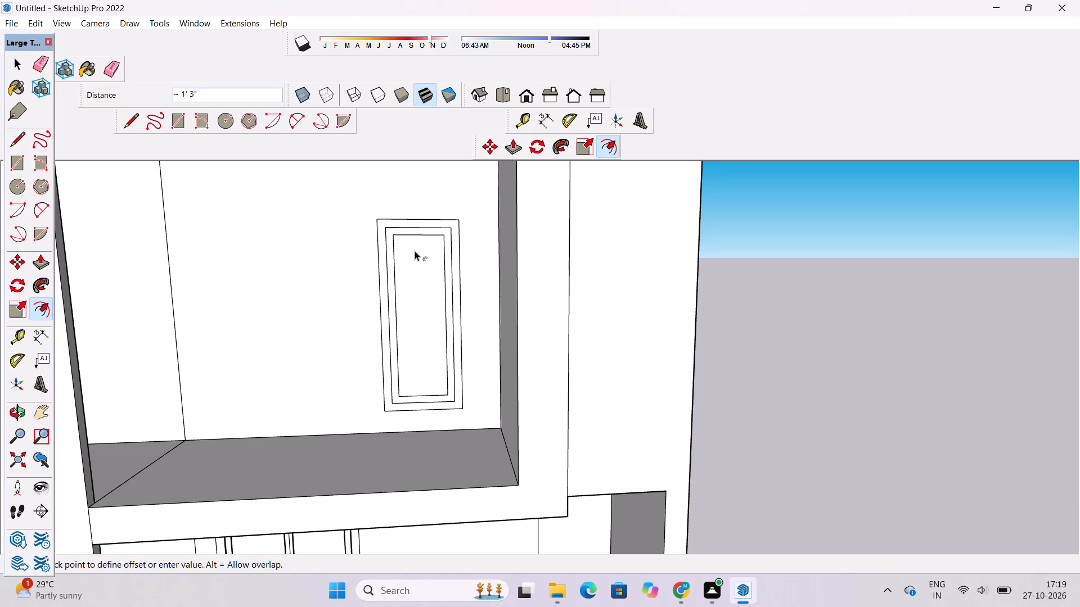
key(o)
drag(432, 264, 460, 292)
shift+drag(449, 295, 438, 294)
key(space)
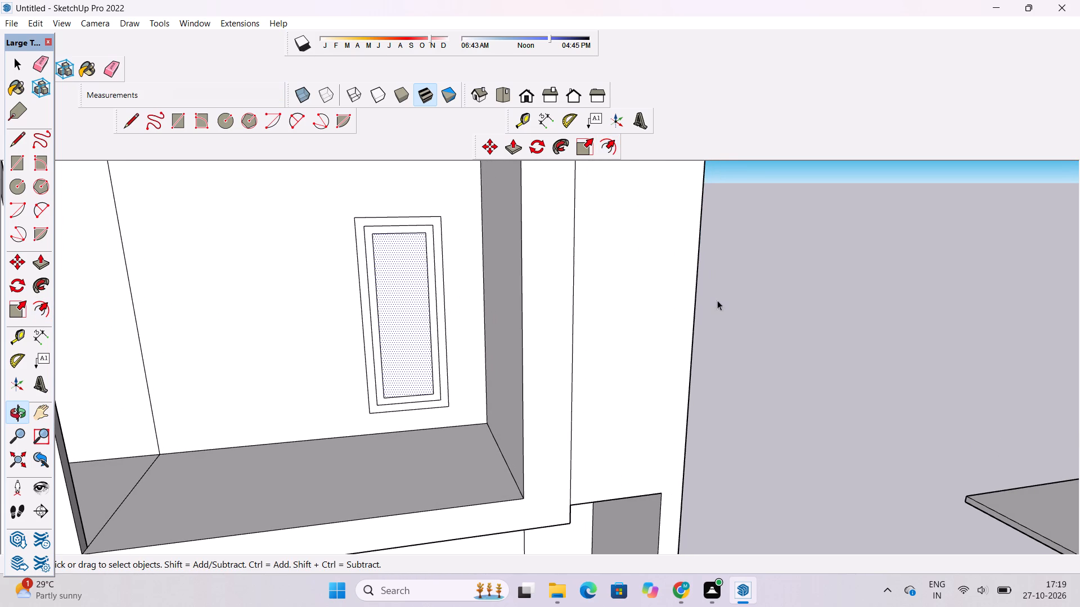
click(769, 279)
Push the narrow band between the two inner rectangles 6" into the wall.
key(o)
shift+drag(361, 329, 368, 335)
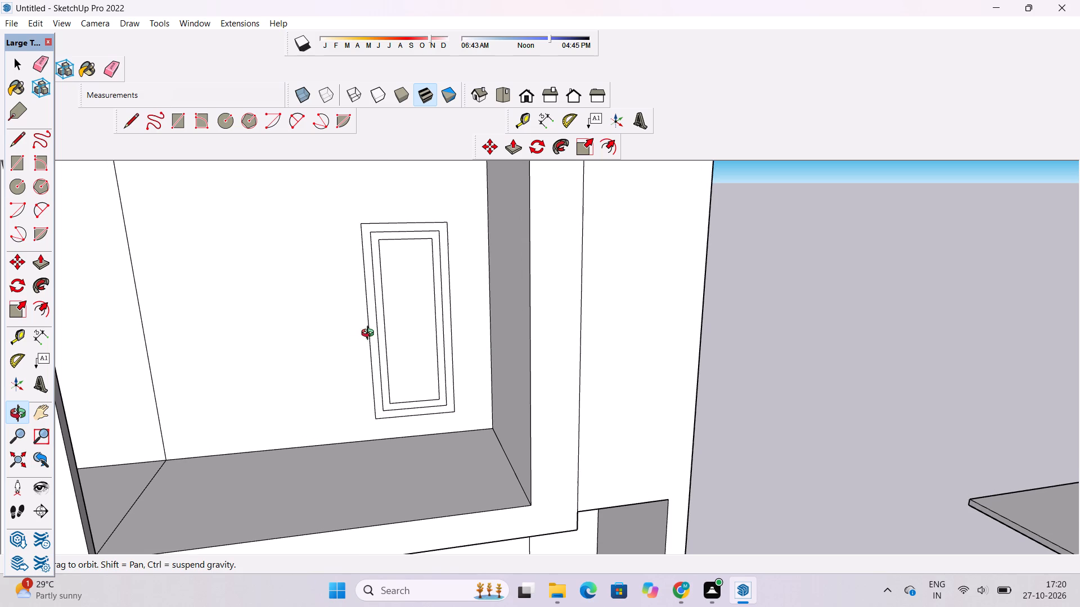
shift+drag(381, 311, 372, 311)
drag(371, 310, 404, 320)
scroll(417, 274, up, 2)
shift+click(413, 273)
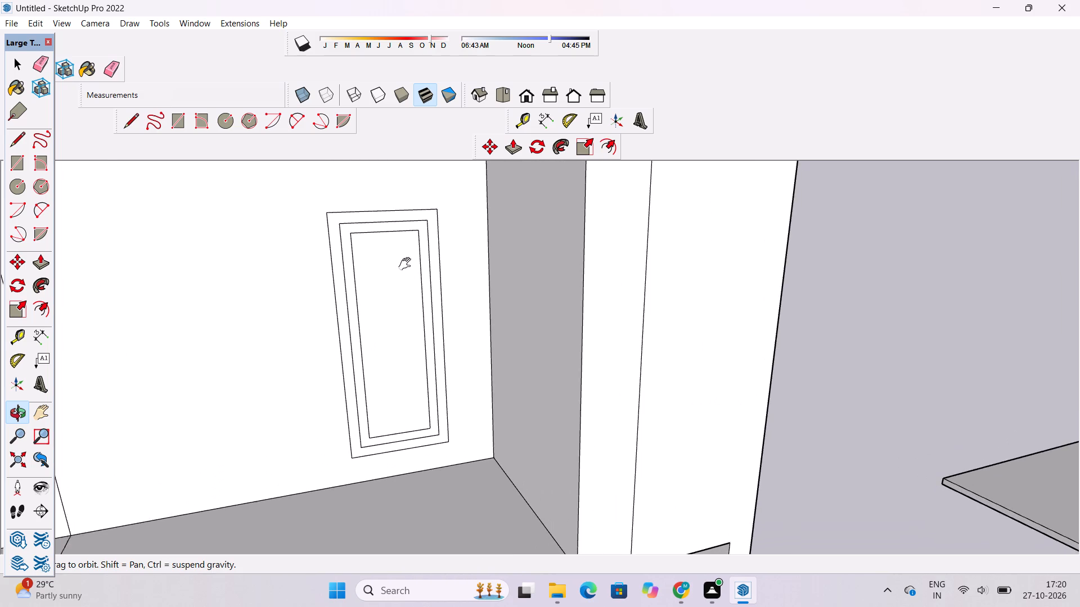
drag(407, 264, 418, 284)
key(p)
scroll(431, 282, down, 2)
scroll(427, 250, up, 4)
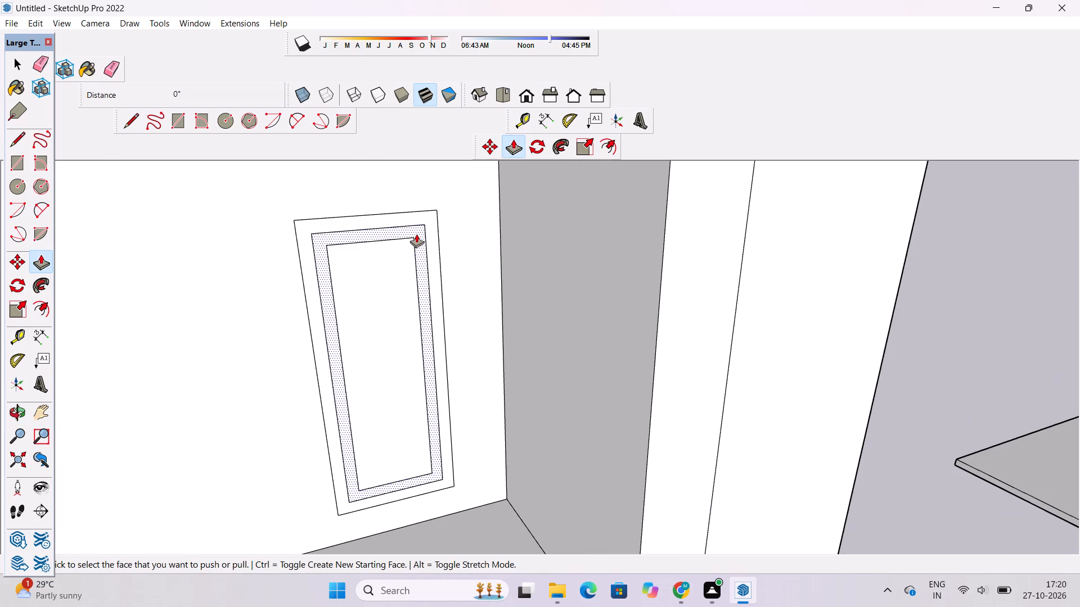
click(416, 233)
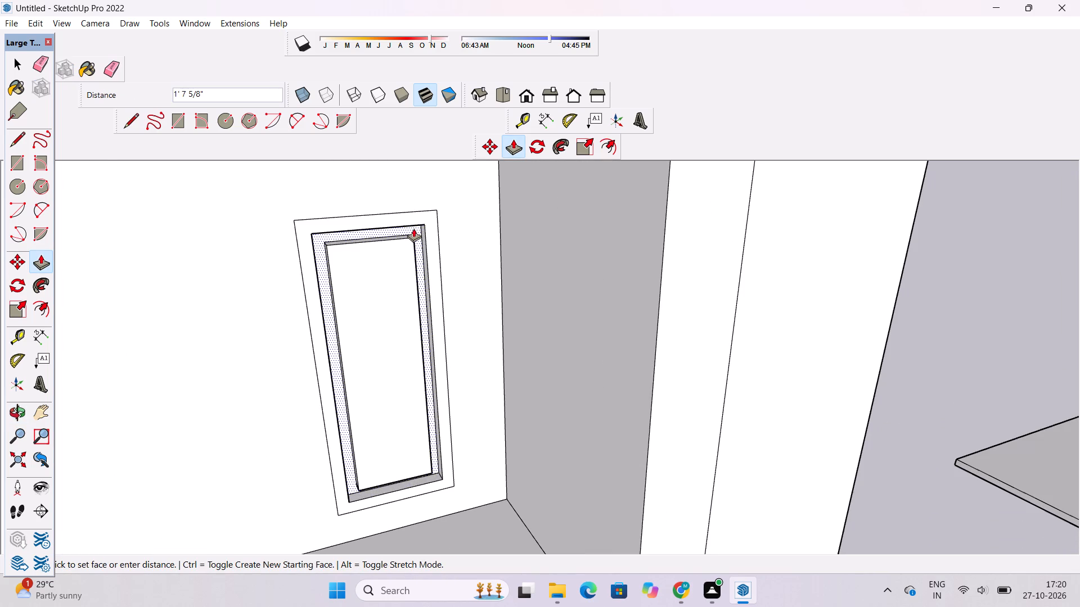
text(6")
key(Return)
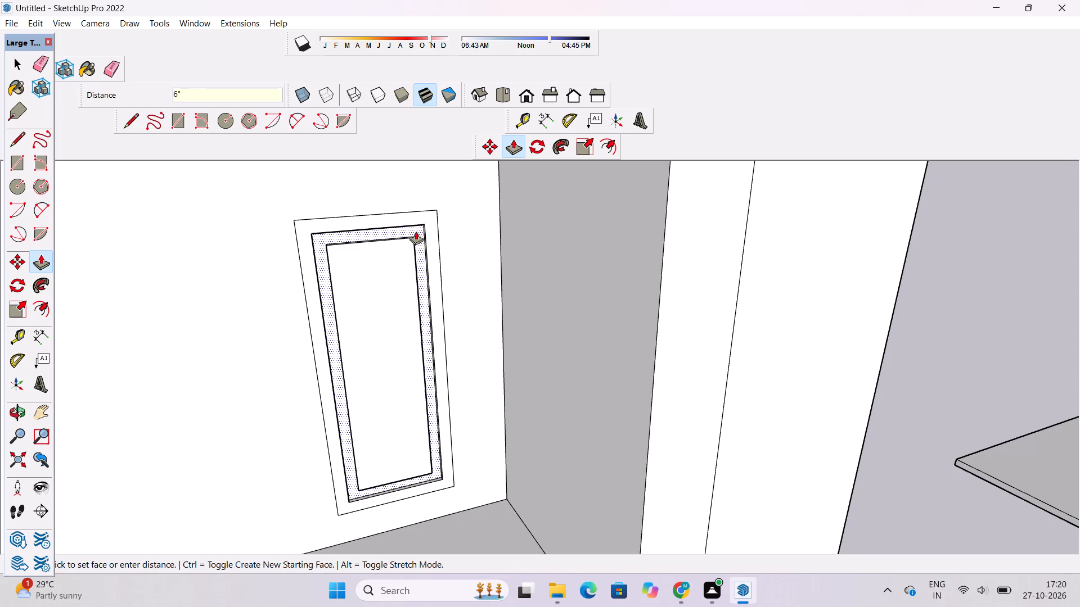
key(o)
drag(471, 333, 367, 329)
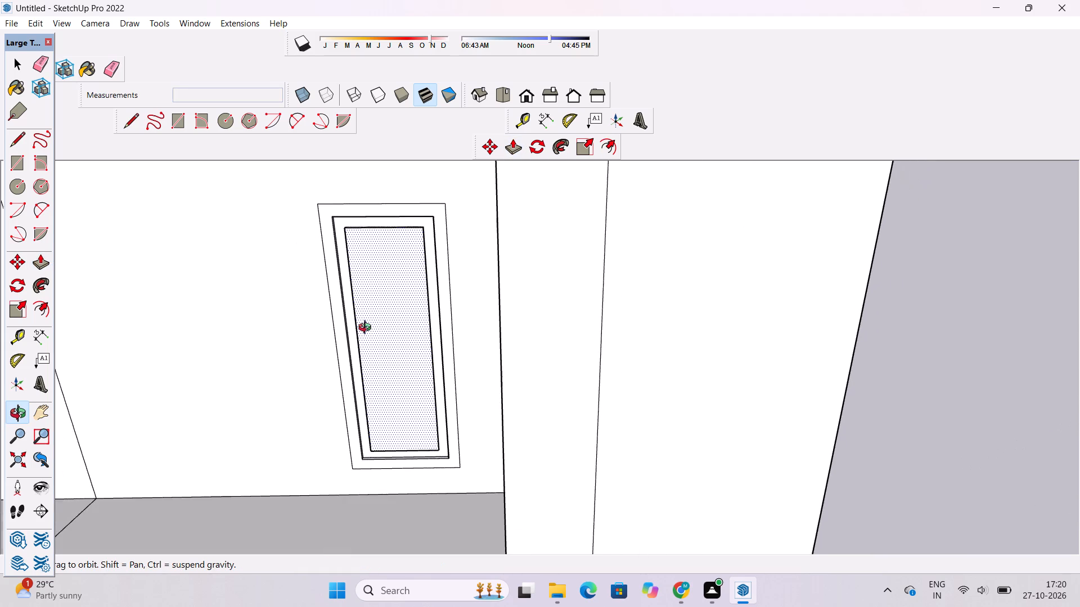
drag(367, 329, 367, 325)
drag(367, 325, 373, 325)
key(space)
click(920, 267)
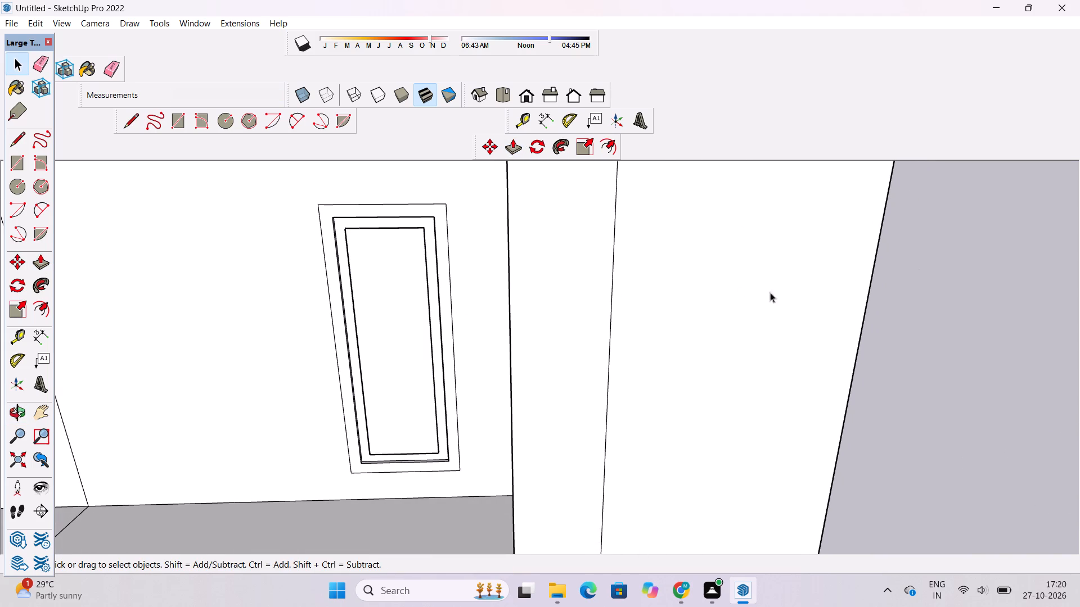
Push the innermost panel 6" into the wall, flush with the recessed band around it.
key(o)
scroll(394, 320, up, 4)
scroll(416, 269, up, 2)
scroll(481, 238, down, 11)
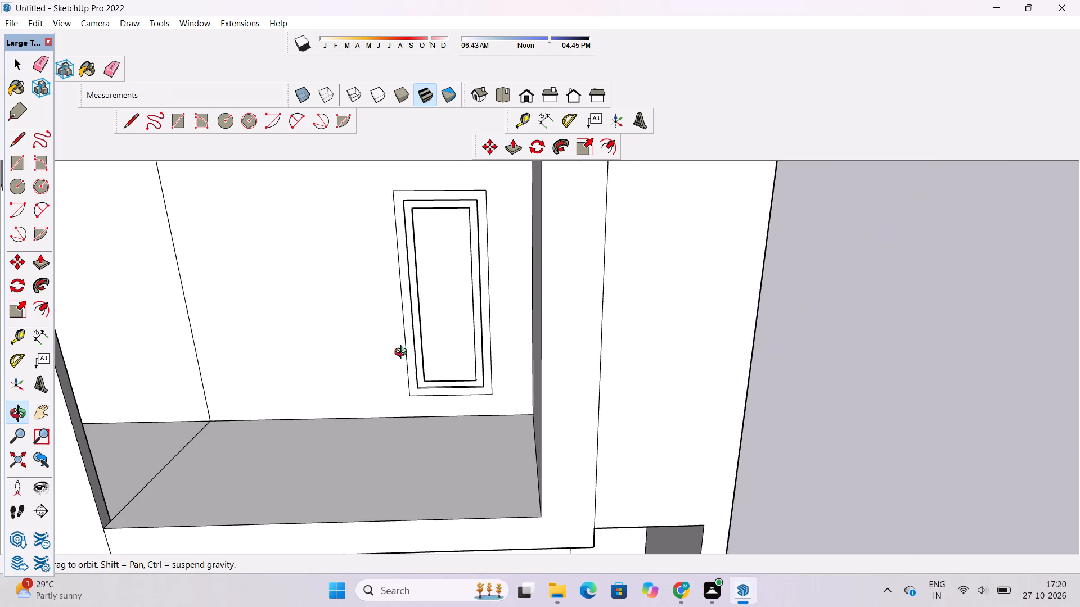
drag(416, 382, 624, 389)
scroll(471, 261, up, 2)
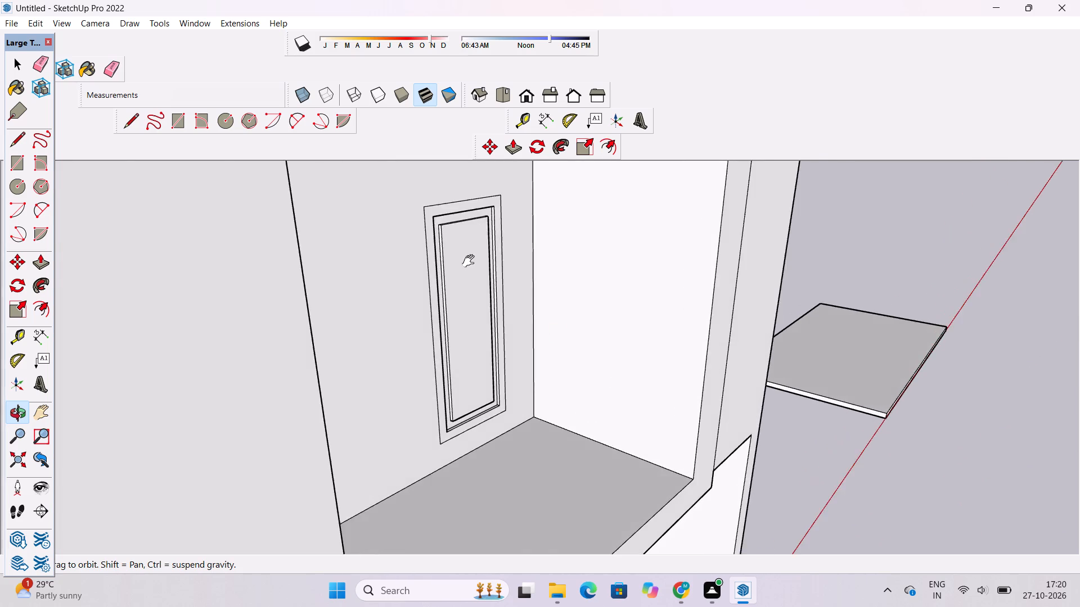
shift+drag(467, 263, 449, 321)
scroll(446, 270, up, 10)
shift+drag(433, 303, 418, 324)
click(418, 324)
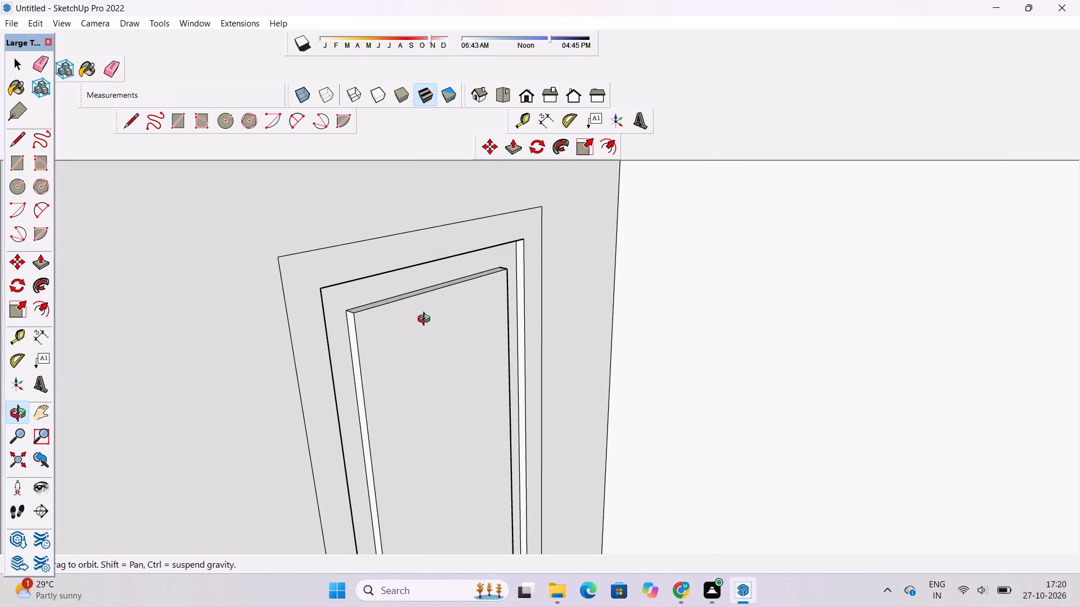
key(p)
scroll(407, 318, up, 3)
click(407, 318)
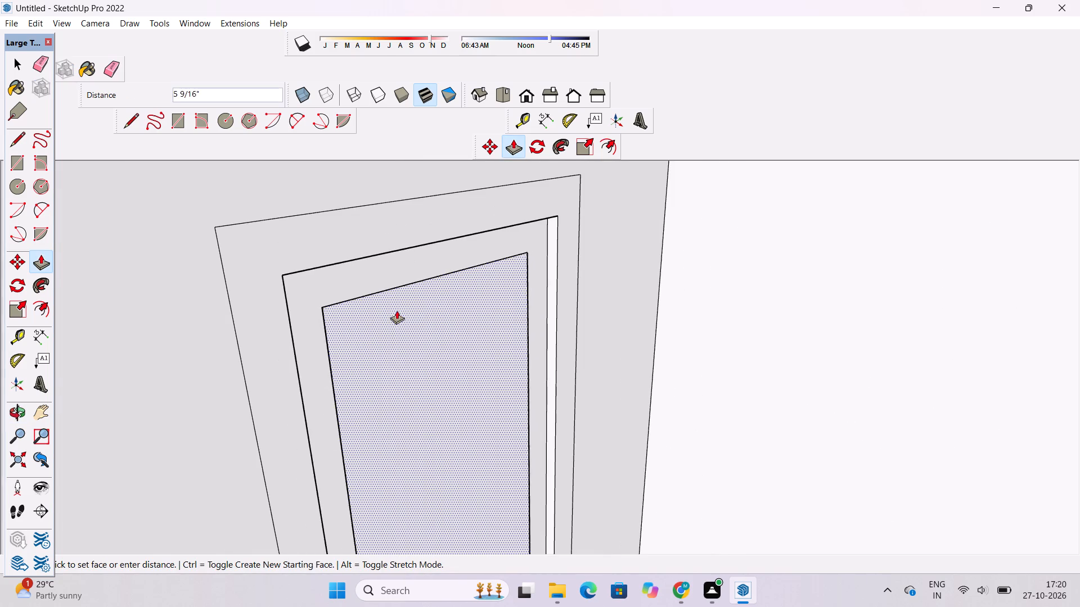
click(345, 277)
scroll(359, 270, down, 11)
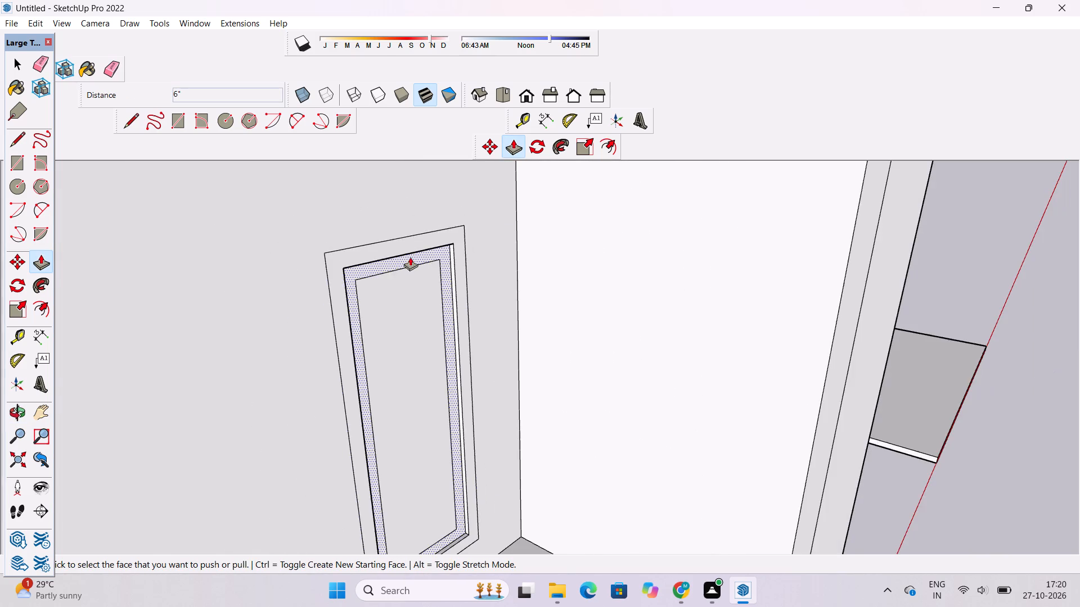
scroll(410, 257, down, 8)
key(o)
drag(763, 368, 647, 369)
key(space)
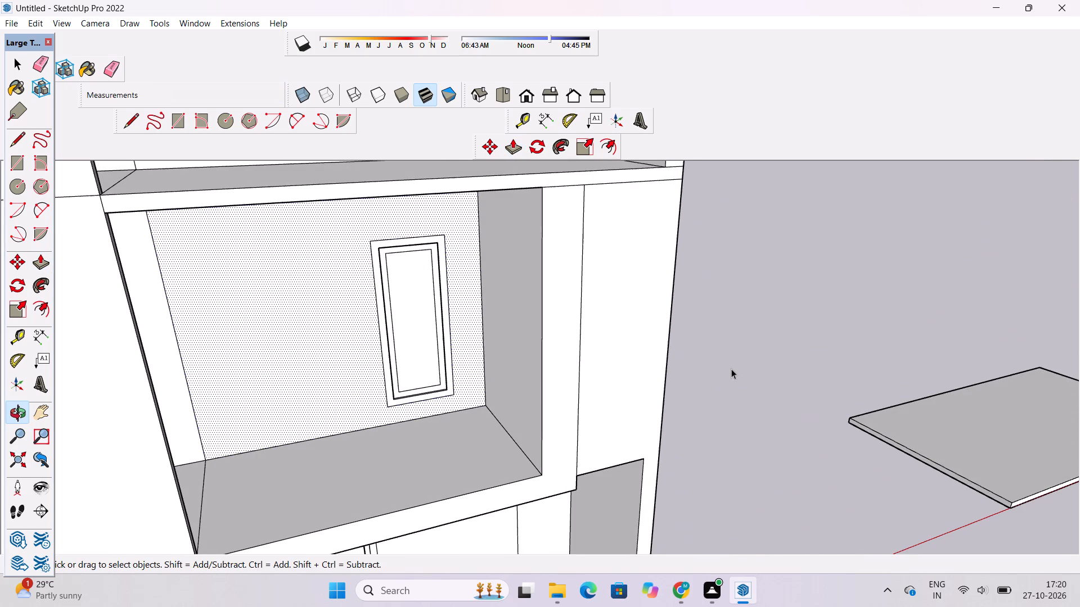
Place a vertical guide on the recess's back wall, 11' from the framed opening's outer edge, toward the empty wall area.
key(o)
drag(589, 413, 492, 386)
scroll(396, 372, up, 1)
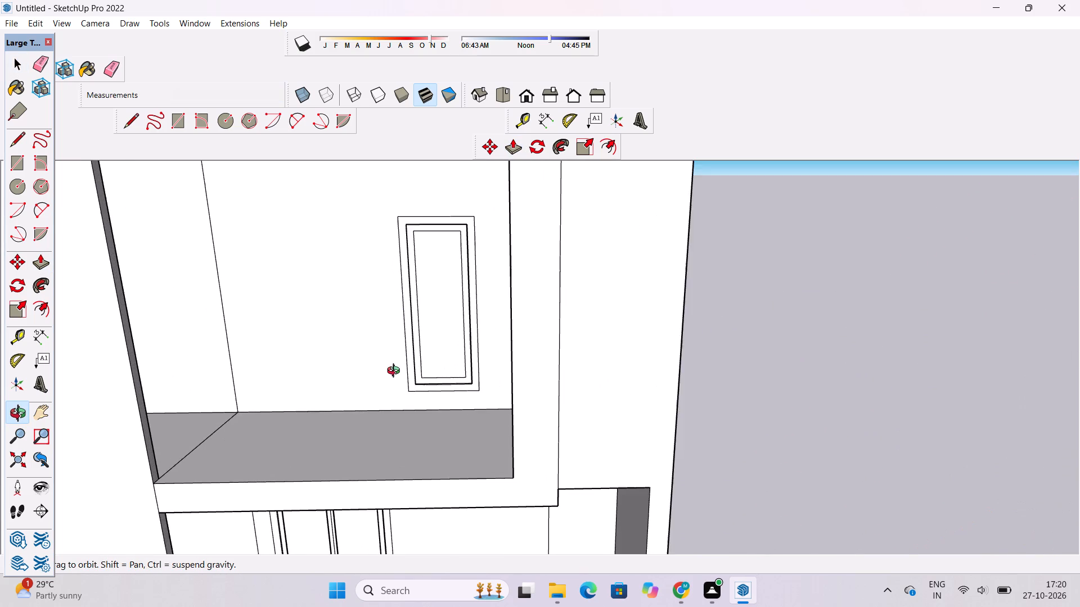
shift+drag(394, 372, 400, 380)
drag(401, 382, 454, 384)
scroll(416, 394, up, 3)
shift+scroll(401, 378, down, 6)
shift+drag(405, 378, 415, 386)
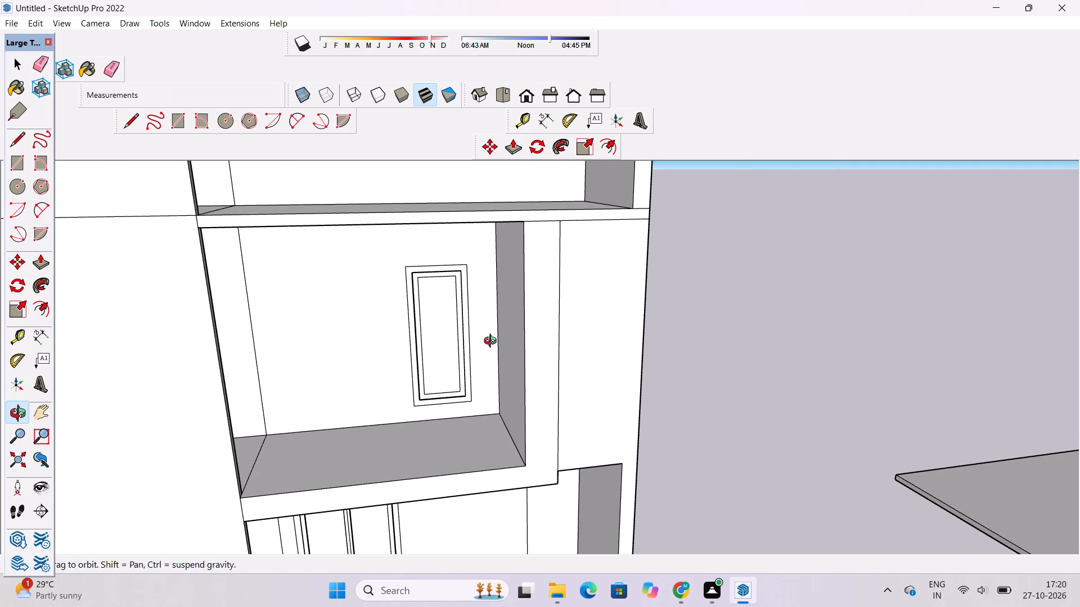
scroll(493, 342, down, 2)
key(t)
scroll(434, 356, up, 3)
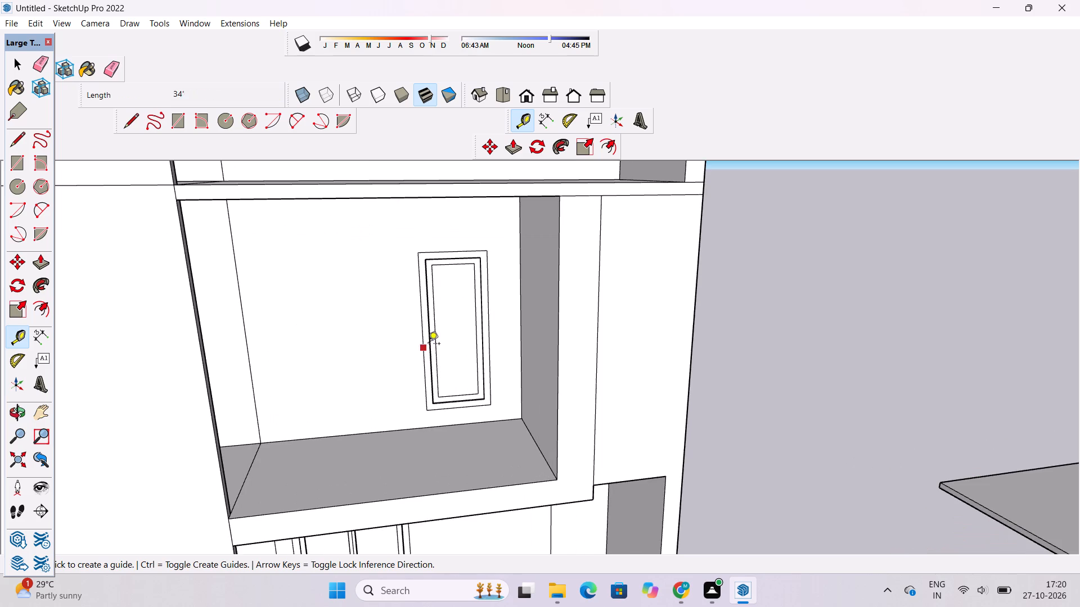
scroll(425, 322, up, 1)
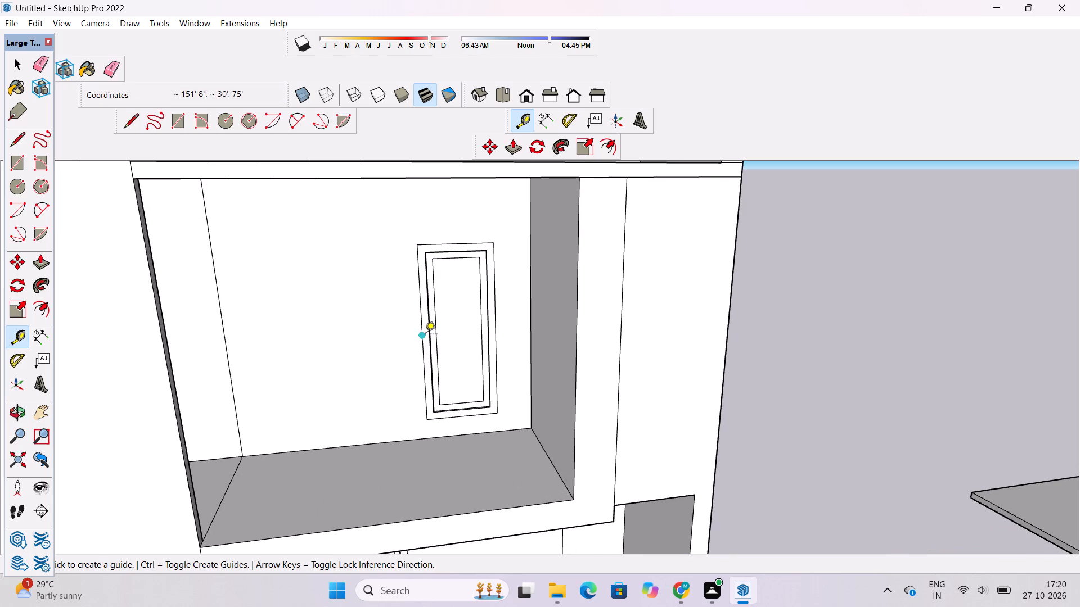
click(423, 338)
scroll(423, 338, down, 7)
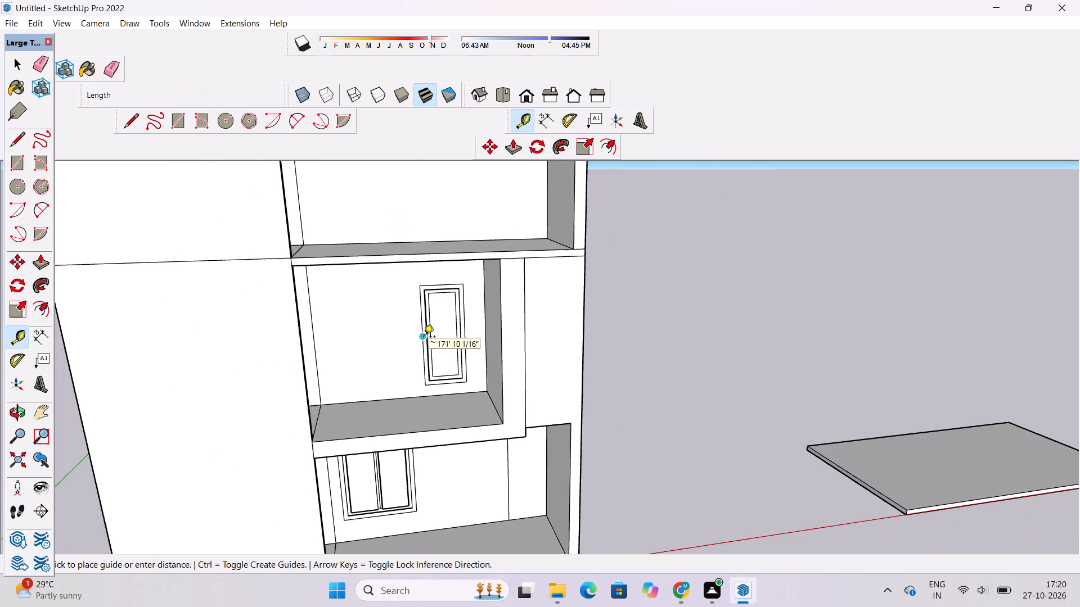
scroll(389, 338, up, 3)
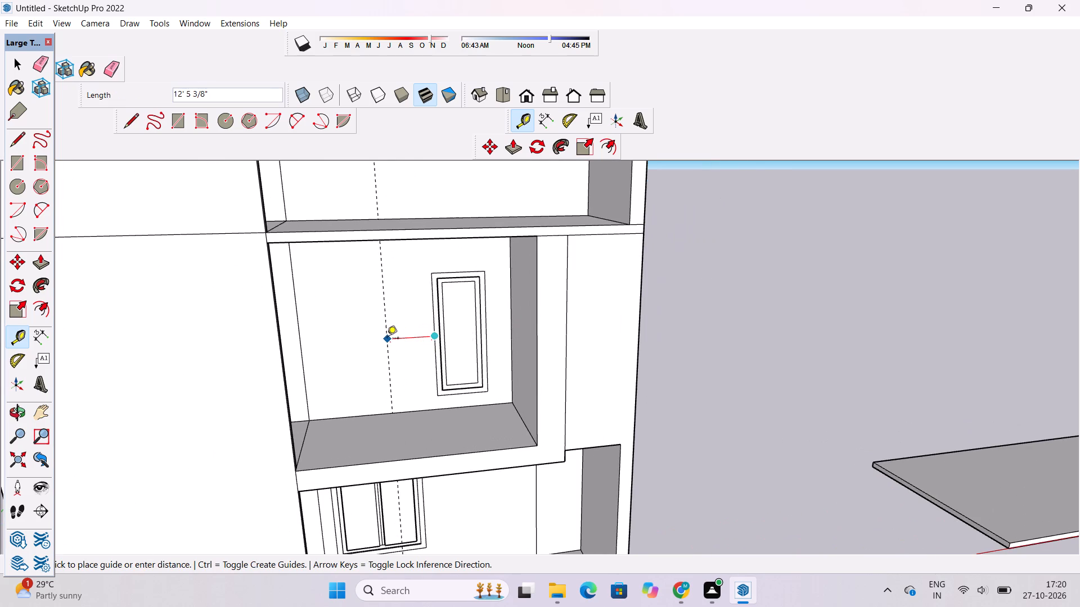
scroll(394, 342, up, 5)
scroll(396, 346, down, 4)
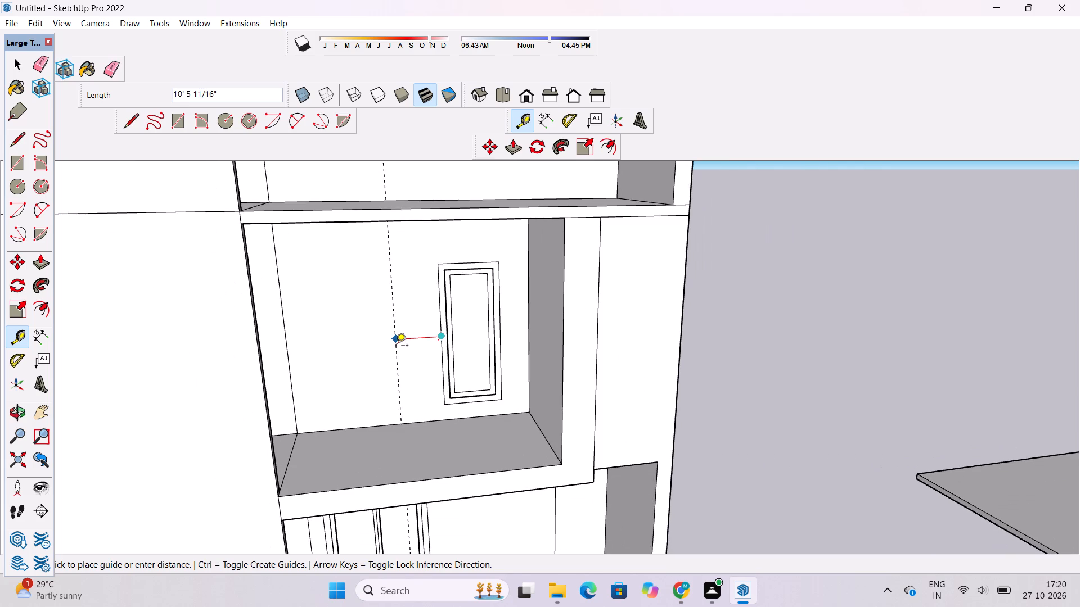
text(11')
key(Return)
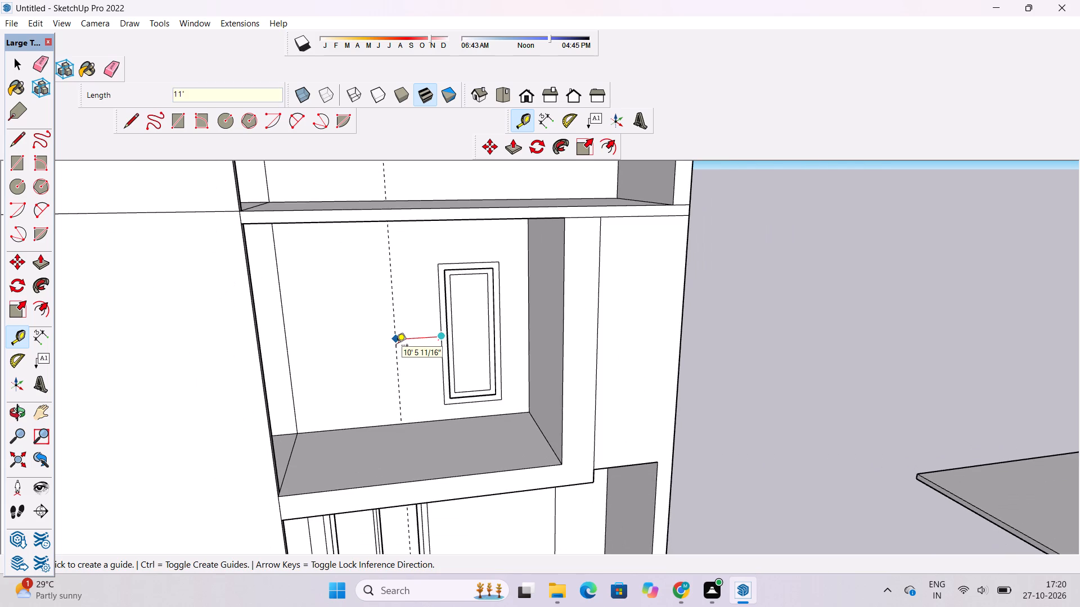
Place a second vertical guide 20' beyond the first one, farther from the framed opening.
scroll(479, 330, down, 5)
scroll(492, 298, up, 5)
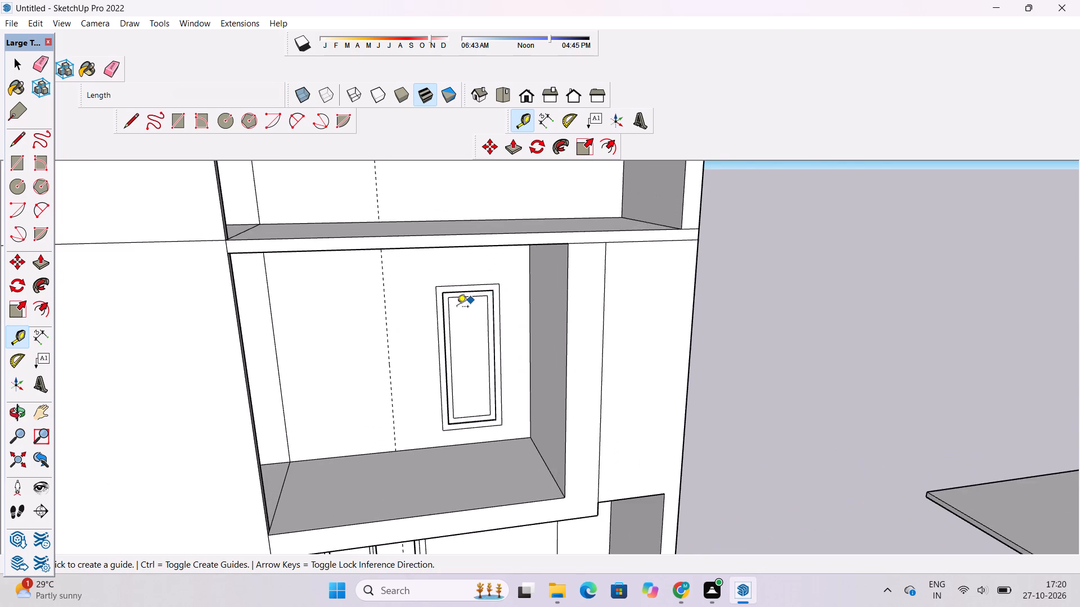
scroll(433, 322, up, 2)
click(380, 308)
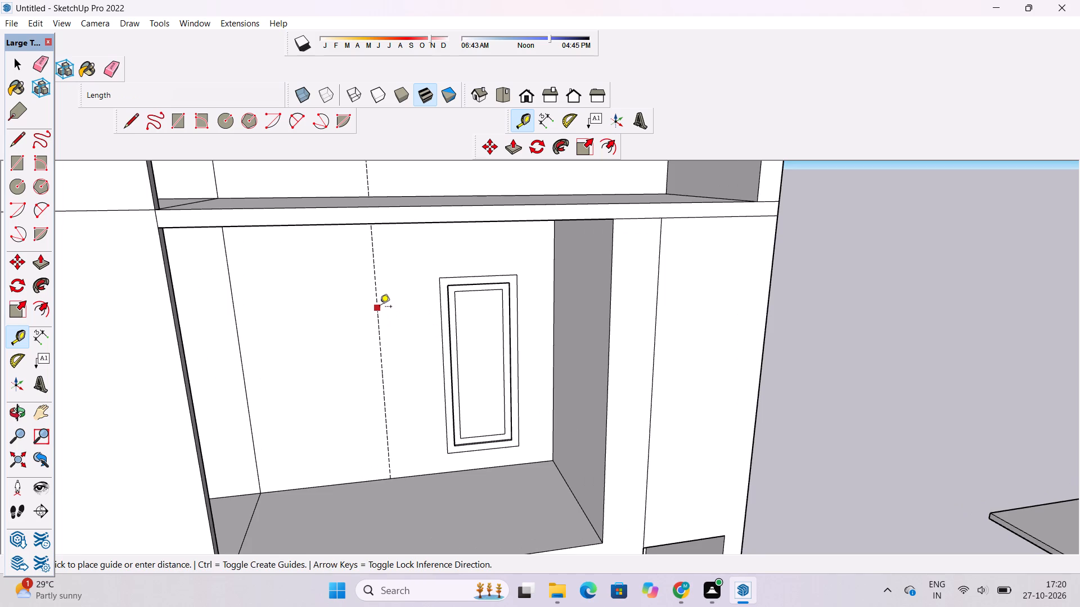
scroll(380, 307, down, 6)
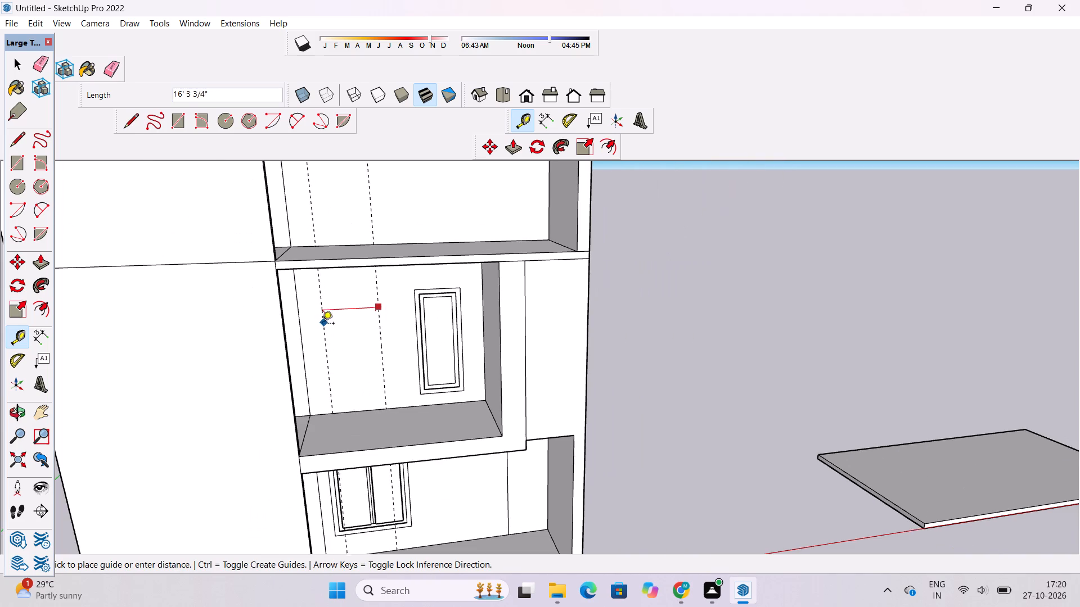
scroll(323, 323, up, 3)
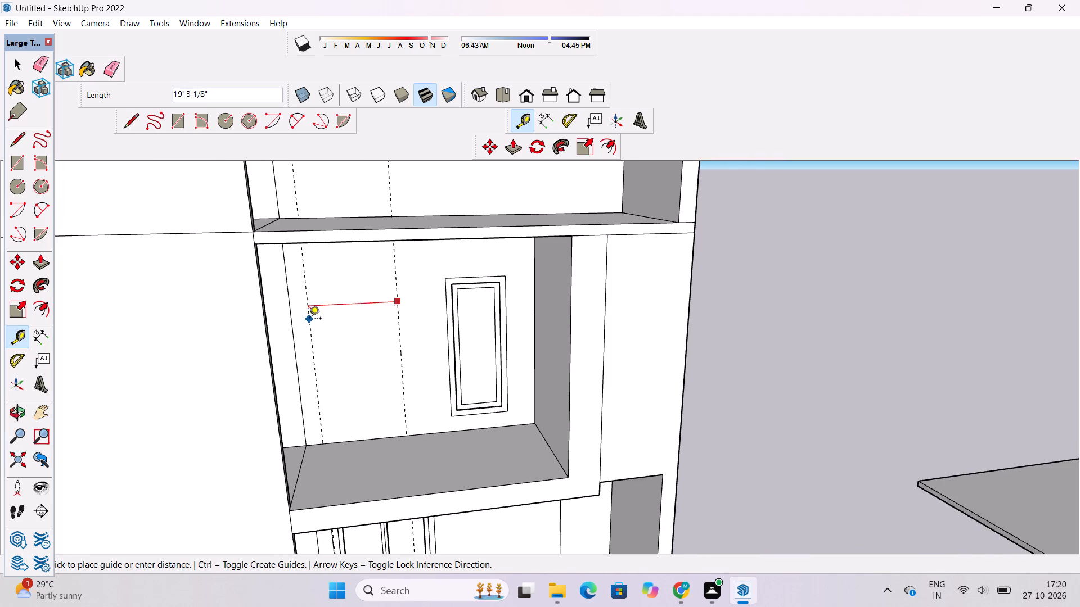
text(20')
key(Return)
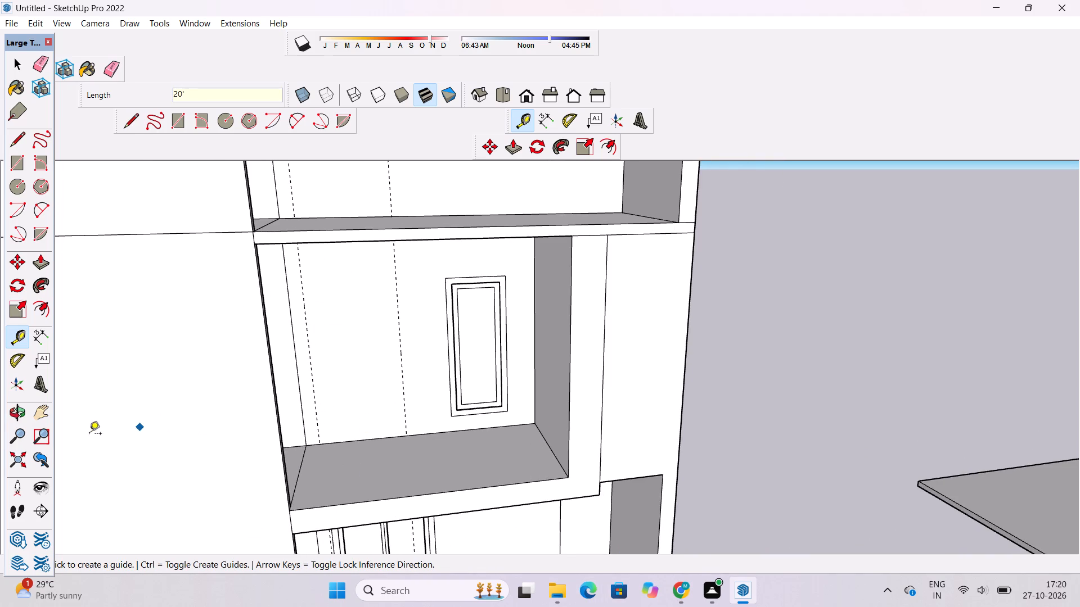
Place a horizontal guide 12' below the back wall's top edge, level with the top of the framed opening.
click(20, 413)
scroll(451, 434, down, 4)
drag(448, 474, 438, 431)
scroll(431, 423, up, 2)
drag(434, 423, 426, 407)
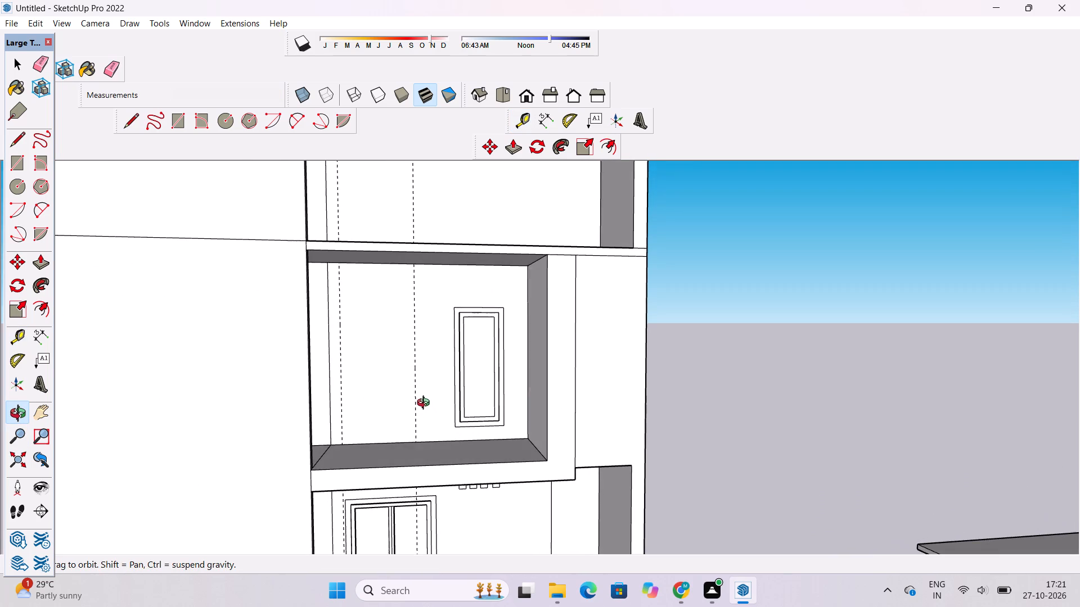
scroll(416, 379, down, 1)
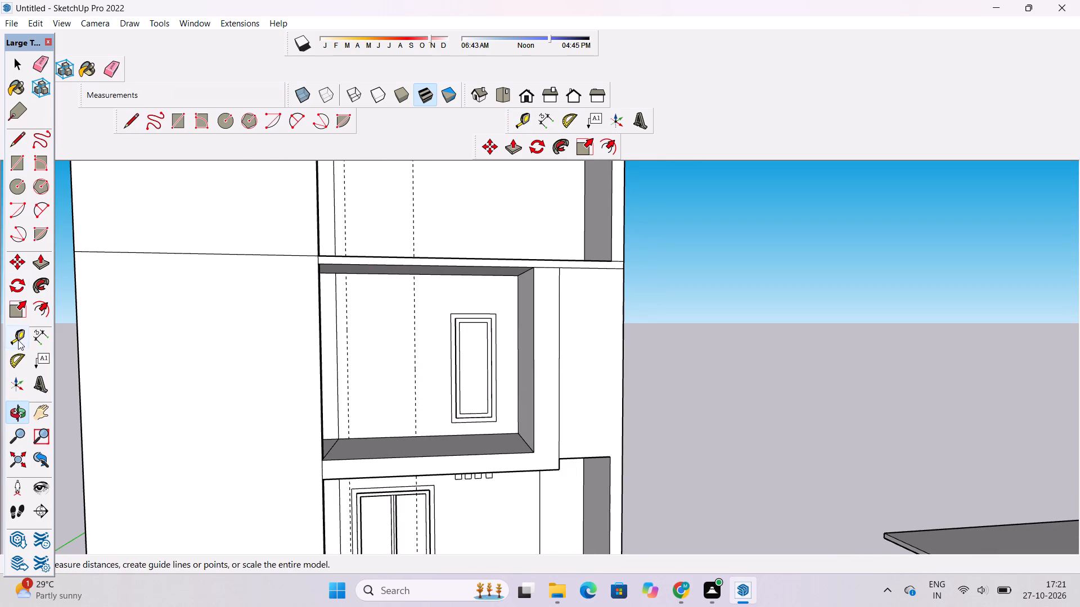
click(17, 339)
click(385, 277)
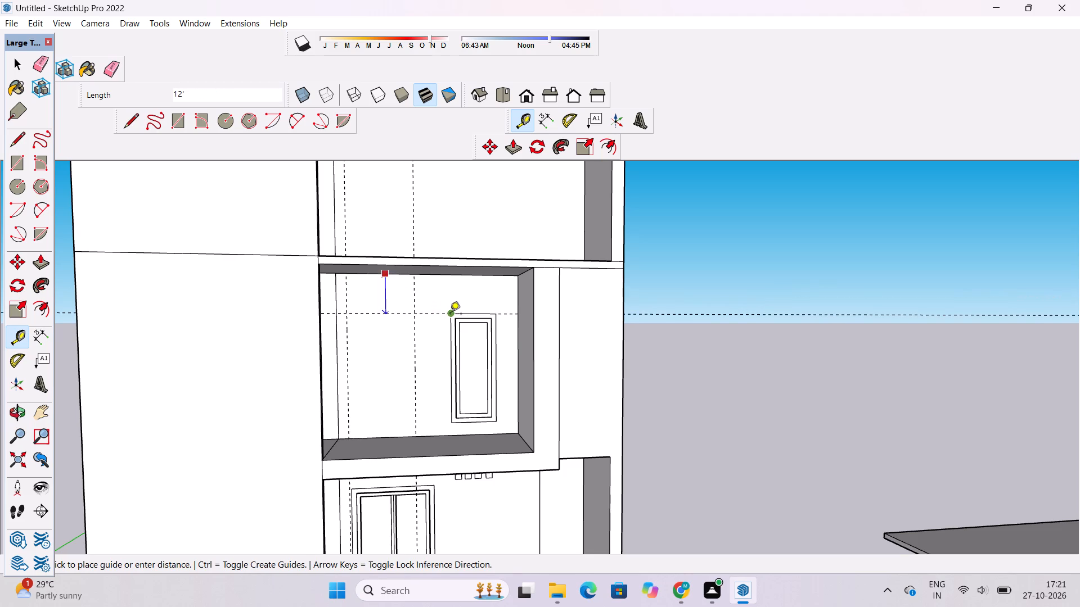
click(450, 315)
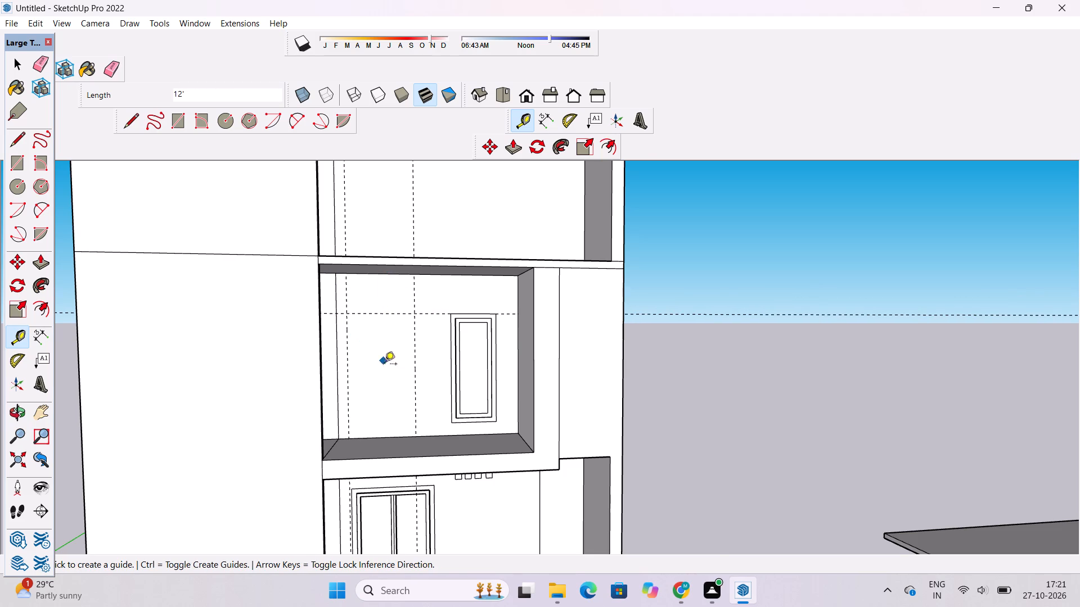
Place a horizontal guide 11' above the bottom edge of the recess's back wall.
scroll(384, 411, up, 5)
scroll(318, 436, down, 5)
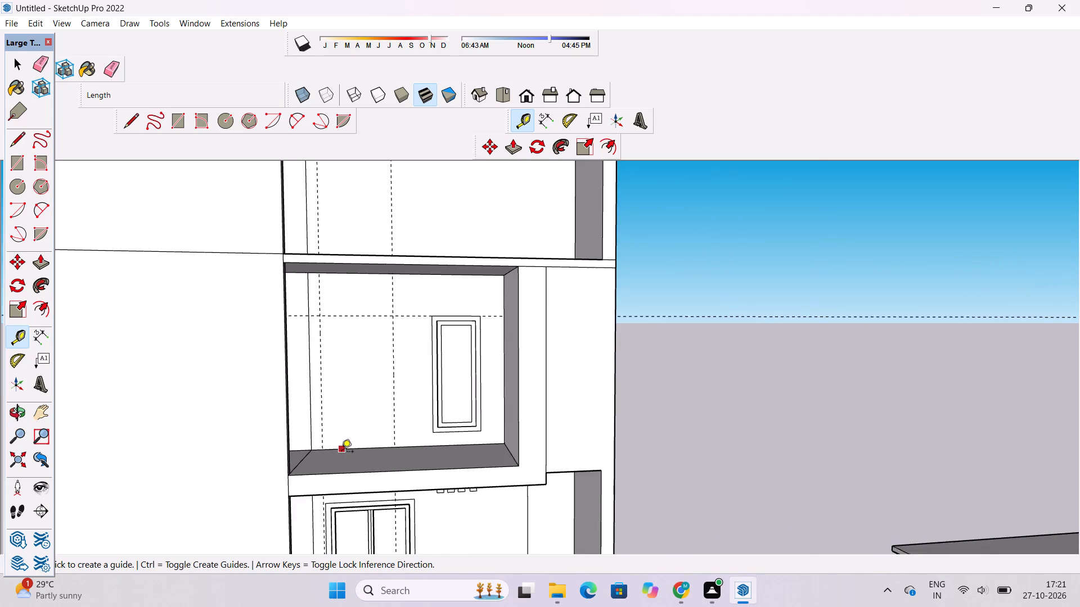
scroll(341, 452, up, 5)
click(357, 445)
scroll(357, 445, down, 3)
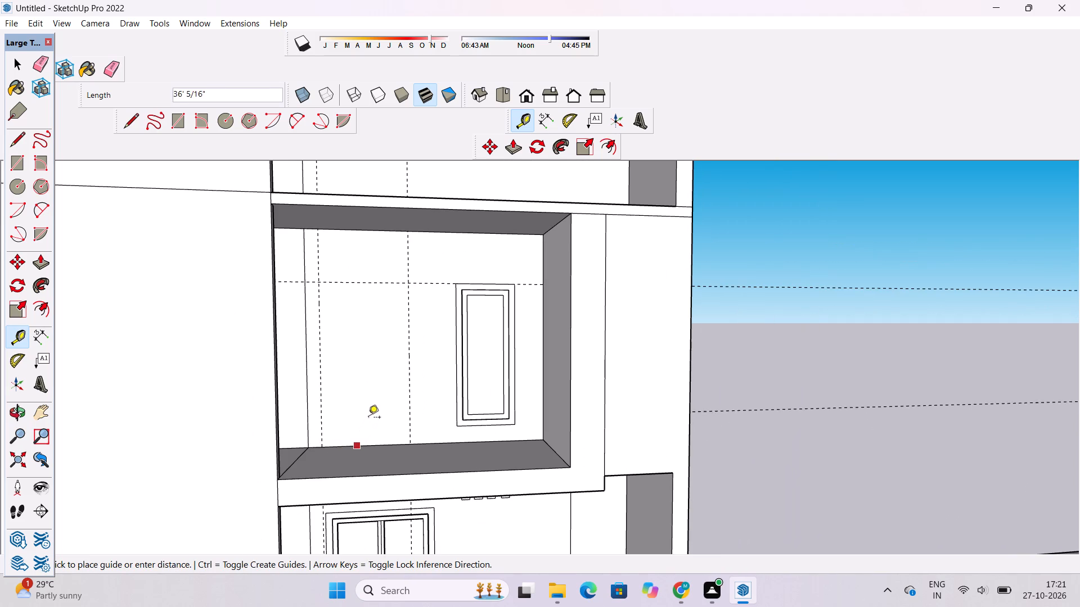
scroll(364, 399, down, 2)
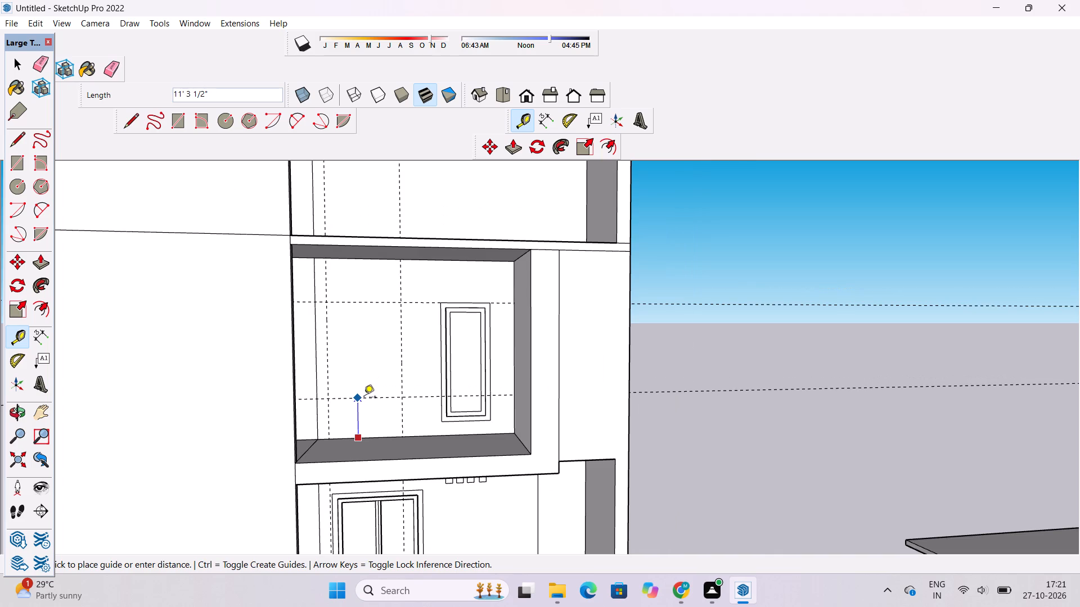
text(11')
key(Return)
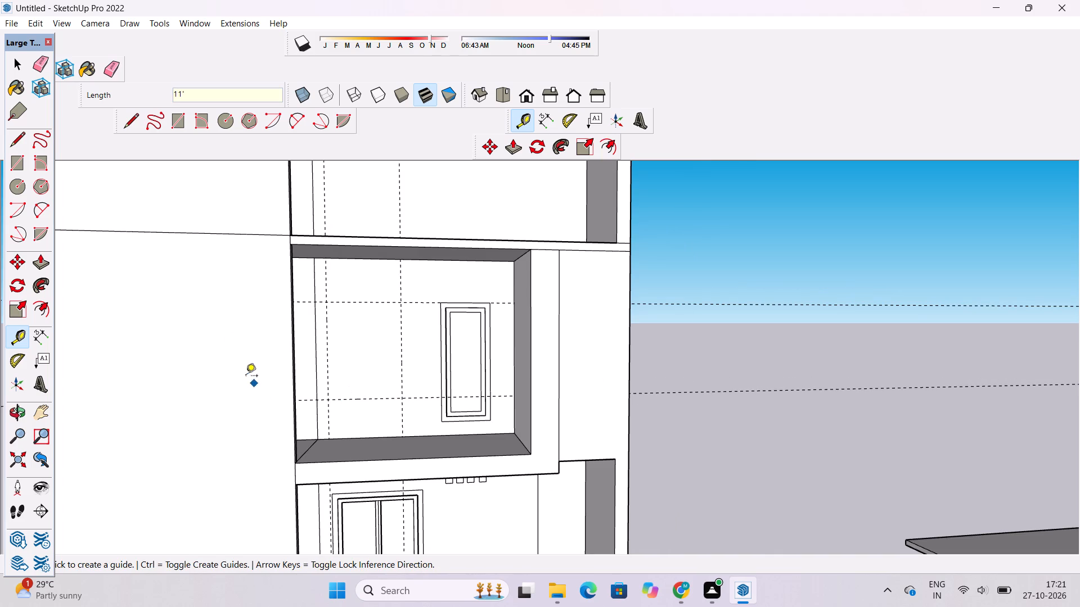
Draw a 27' by 20' rectangle on the back wall between the four guide intersections.
click(185, 117)
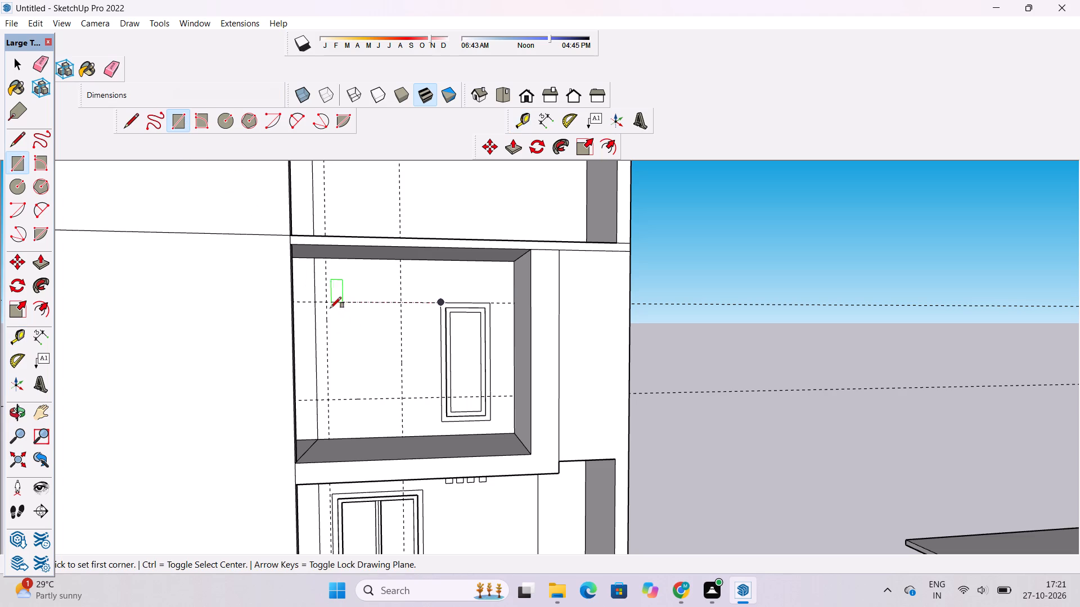
click(327, 301)
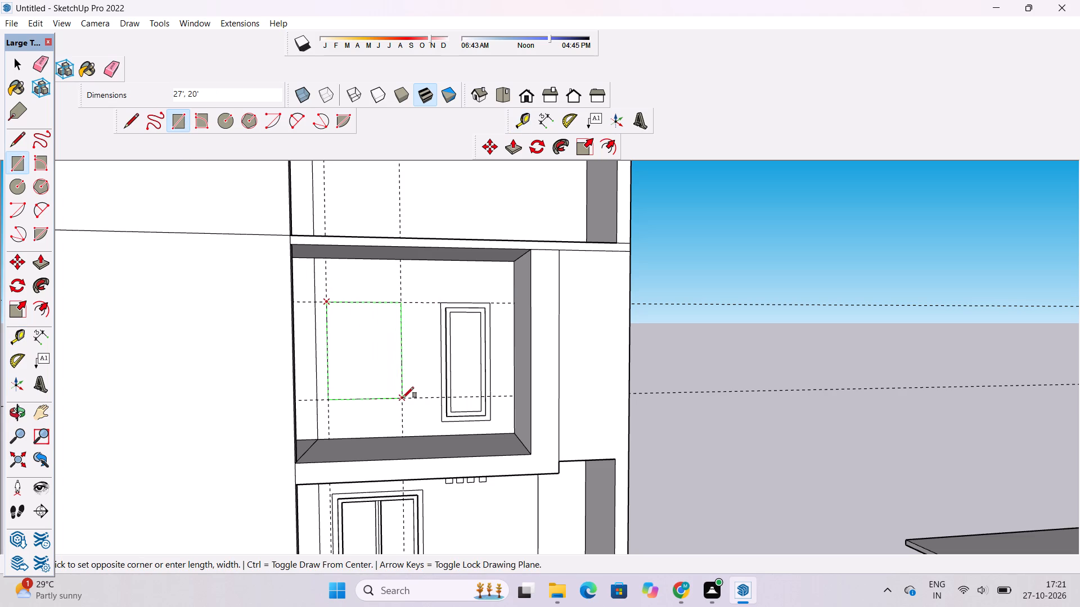
click(403, 398)
Erase the two horizontal and two vertical guides around the new rectangle.
click(111, 76)
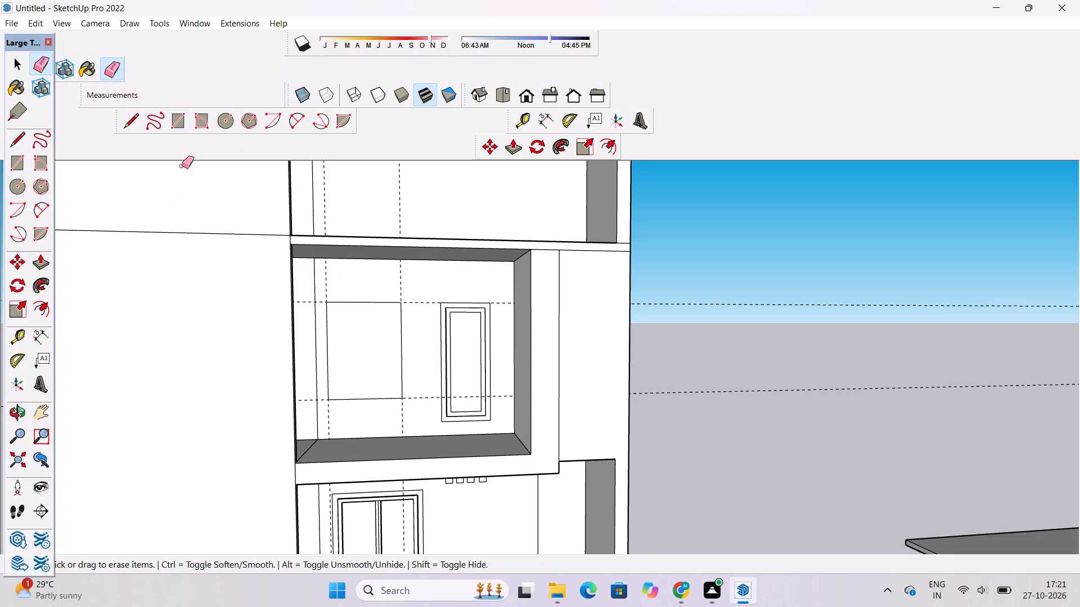
scroll(164, 262, down, 6)
drag(629, 227, 592, 361)
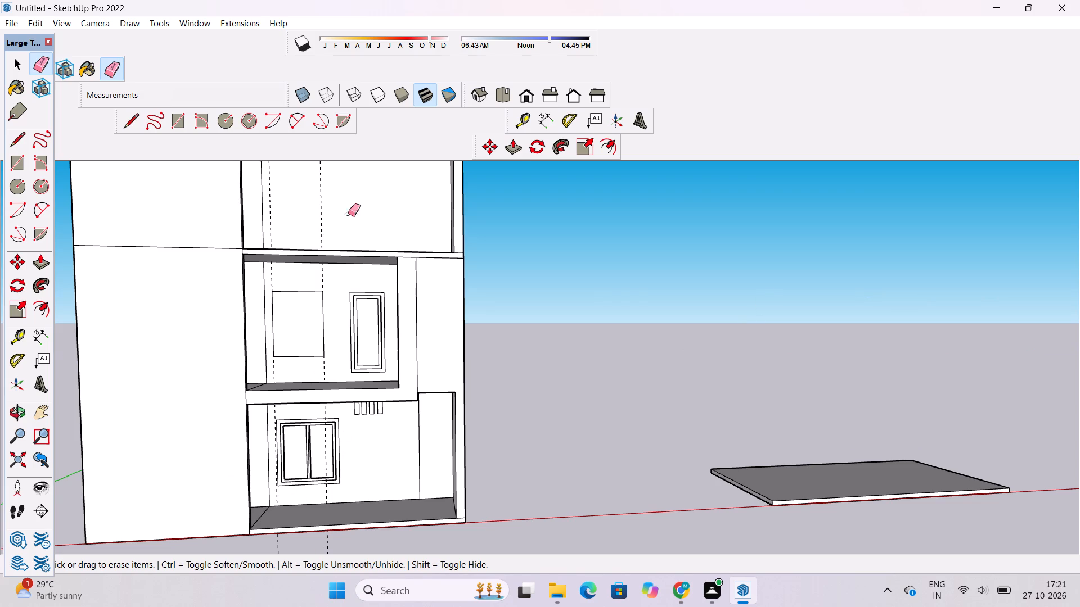
scroll(316, 350, down, 4)
scroll(313, 290, down, 3)
drag(325, 192, 284, 201)
Offset the new rectangle inward by about 1' 4 3/4", matching the outer frame width of the neighbouring opening.
key(o)
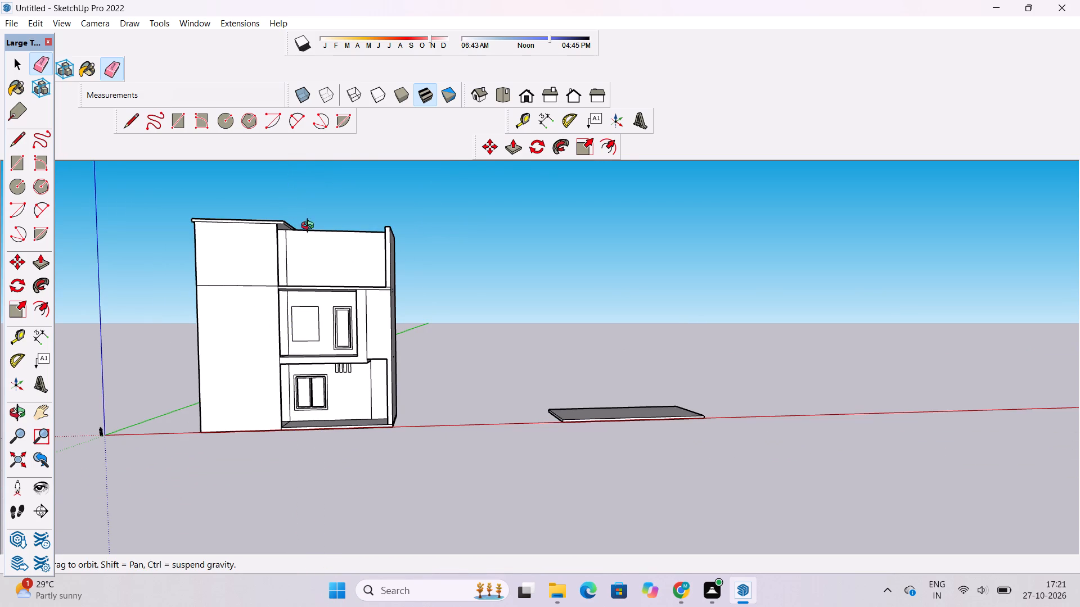
drag(309, 235, 298, 295)
scroll(313, 345, up, 4)
shift+drag(318, 347, 372, 386)
drag(360, 406, 361, 341)
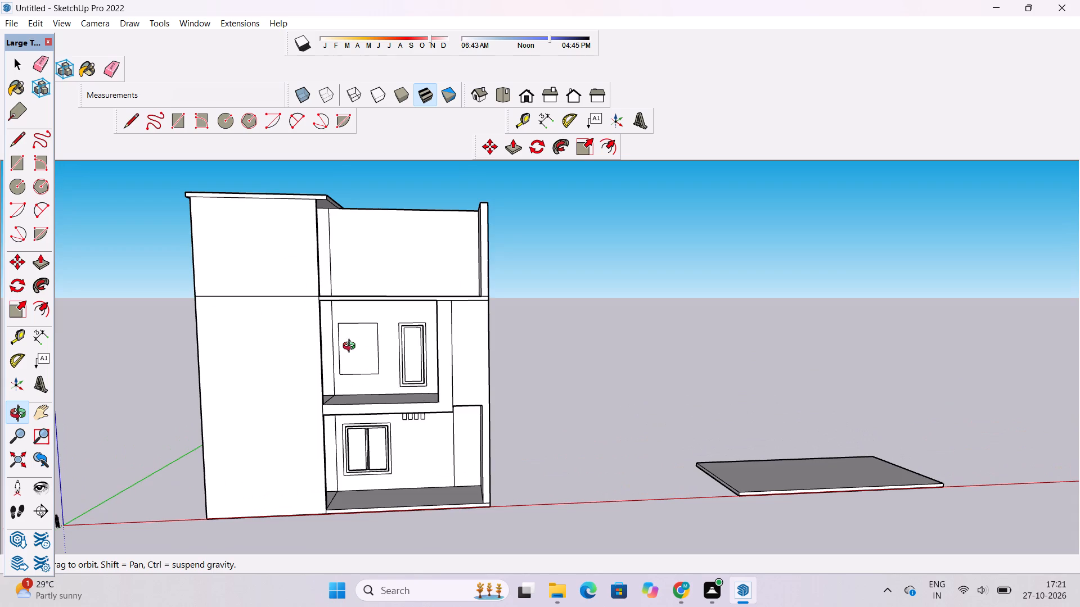
scroll(350, 357, up, 4)
shift+drag(350, 357, 358, 352)
drag(358, 354, 351, 365)
scroll(353, 363, up, 1)
shift+click(354, 360)
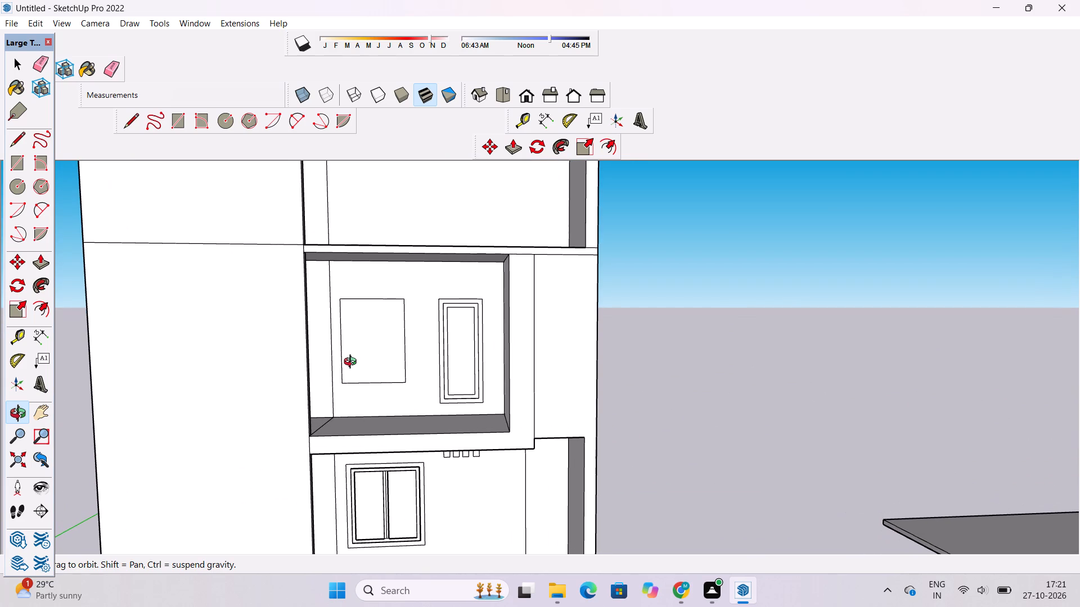
text(of)
scroll(380, 316, up, 3)
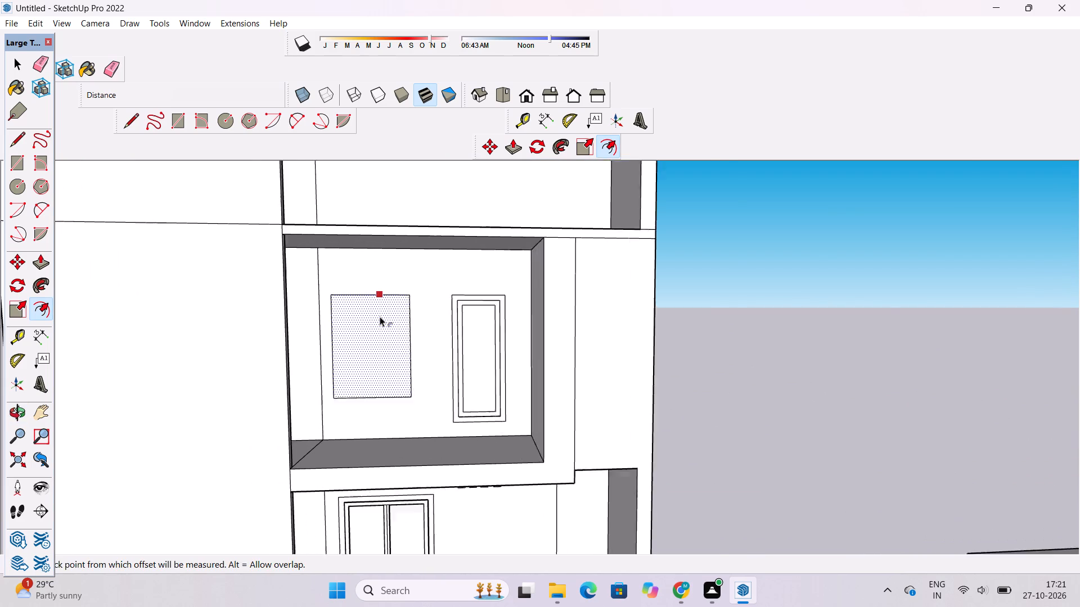
scroll(380, 316, up, 5)
scroll(245, 335, down, 4)
scroll(287, 314, up, 4)
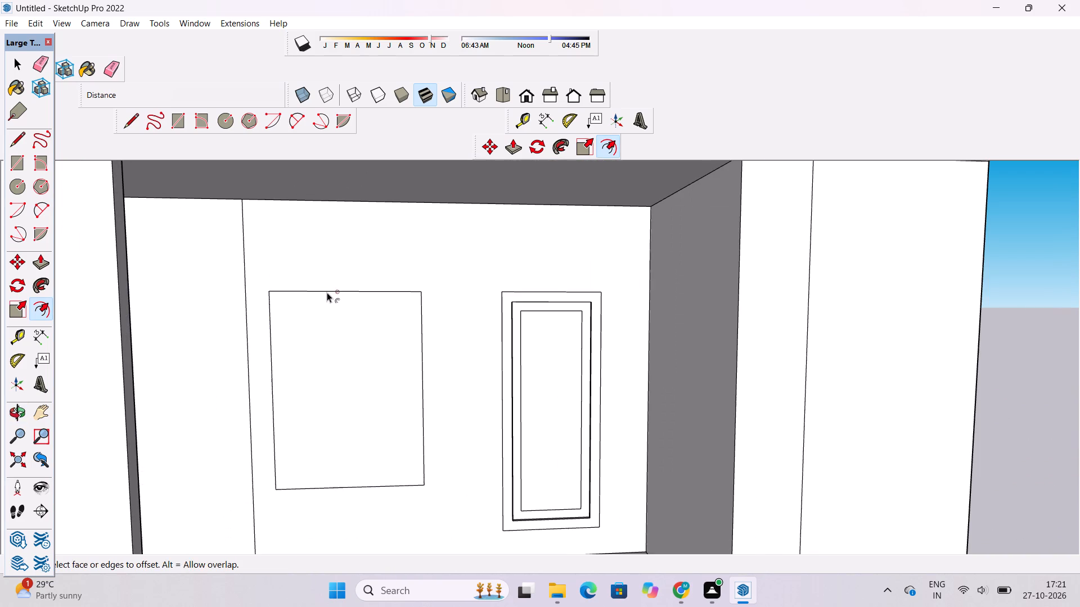
scroll(323, 297, down, 3)
click(323, 297)
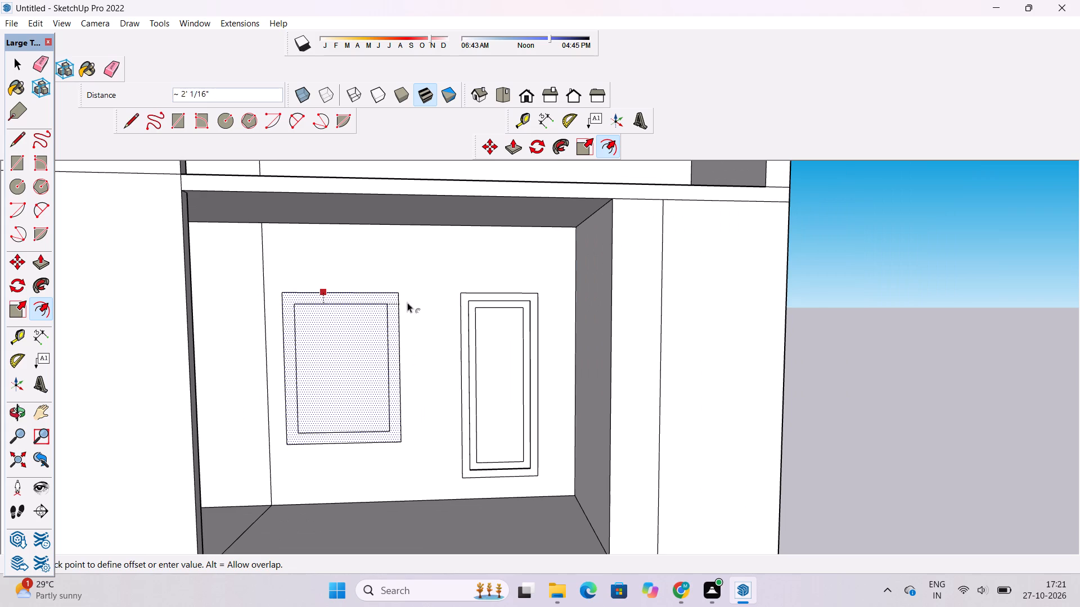
click(473, 301)
Offset the inner rectangle of the wider window inward by 1.4' to form the second frame band.
scroll(289, 311, down, 5)
scroll(312, 327, up, 4)
scroll(397, 314, down, 2)
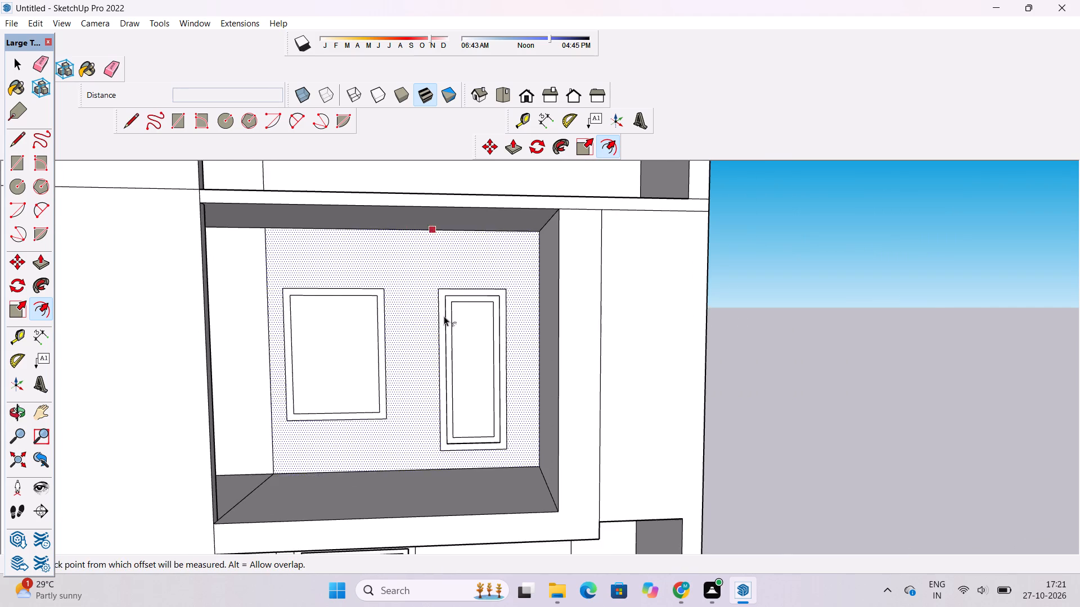
scroll(444, 316, down, 1)
scroll(348, 328, up, 7)
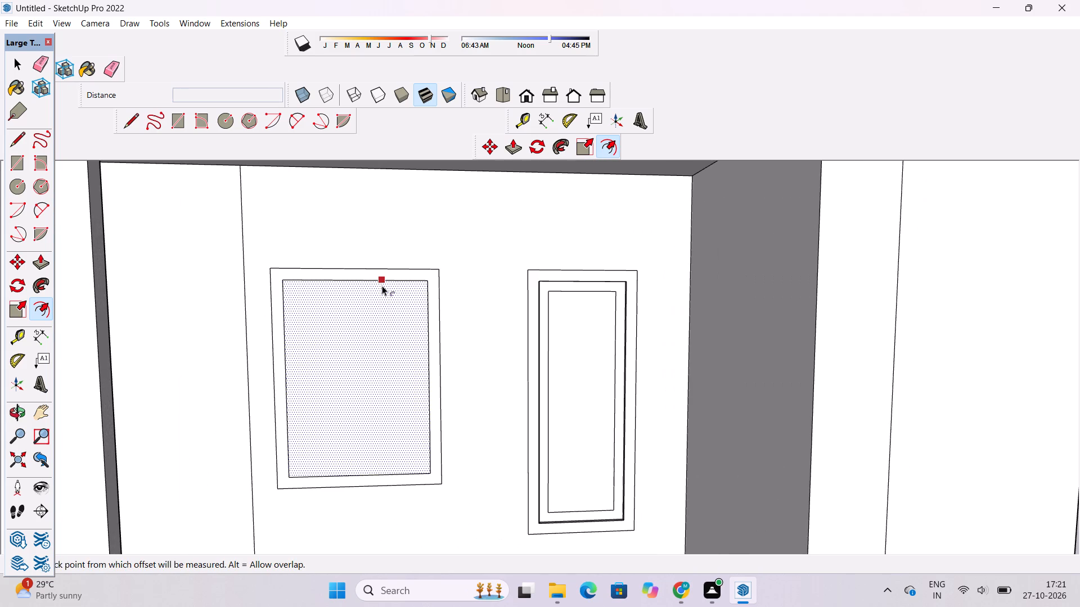
click(382, 286)
scroll(383, 294, down, 2)
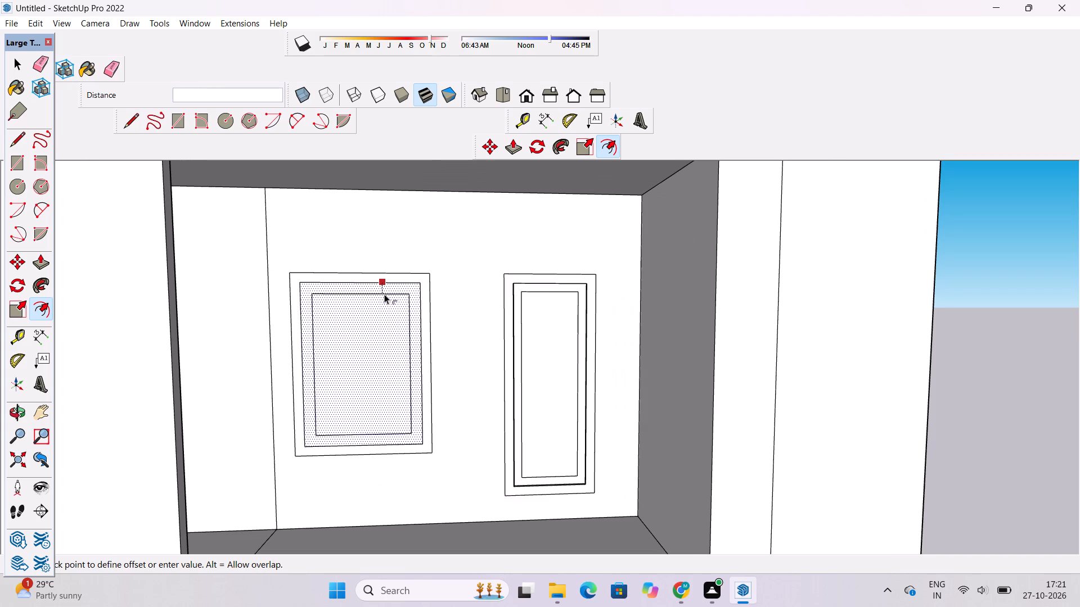
scroll(385, 294, up, 3)
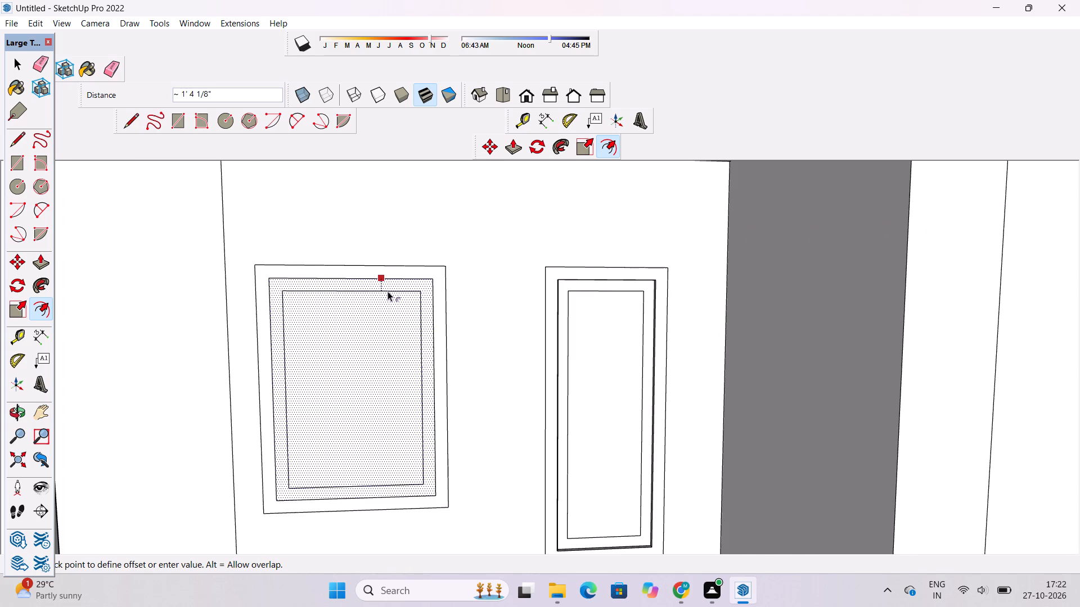
text(1.4')
key(Return)
Draw a vertical centre line about 21' 4 7/8" long between the bottom and top midpoints of the wider window's innermost rectangle.
scroll(388, 295, down, 3)
scroll(321, 317, down, 3)
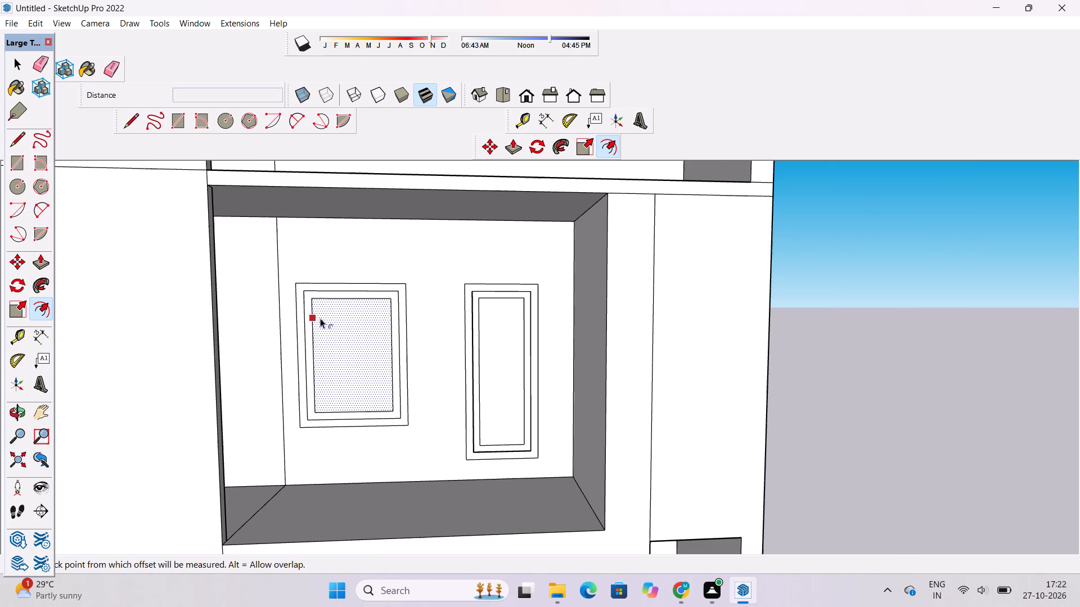
key(l)
scroll(311, 343, down, 1)
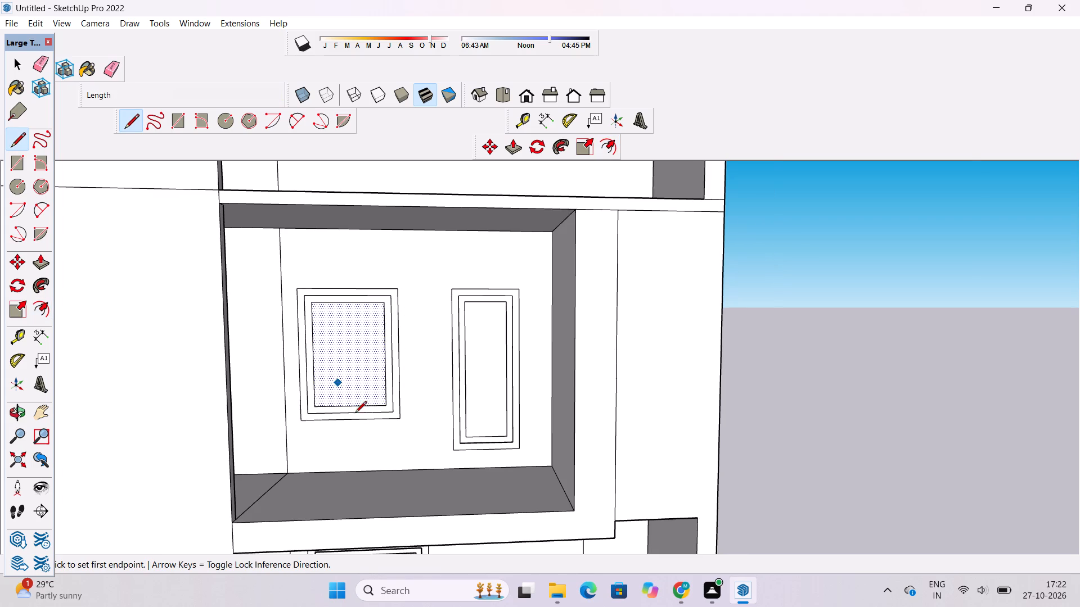
scroll(360, 426, up, 9)
click(345, 397)
scroll(345, 397, down, 5)
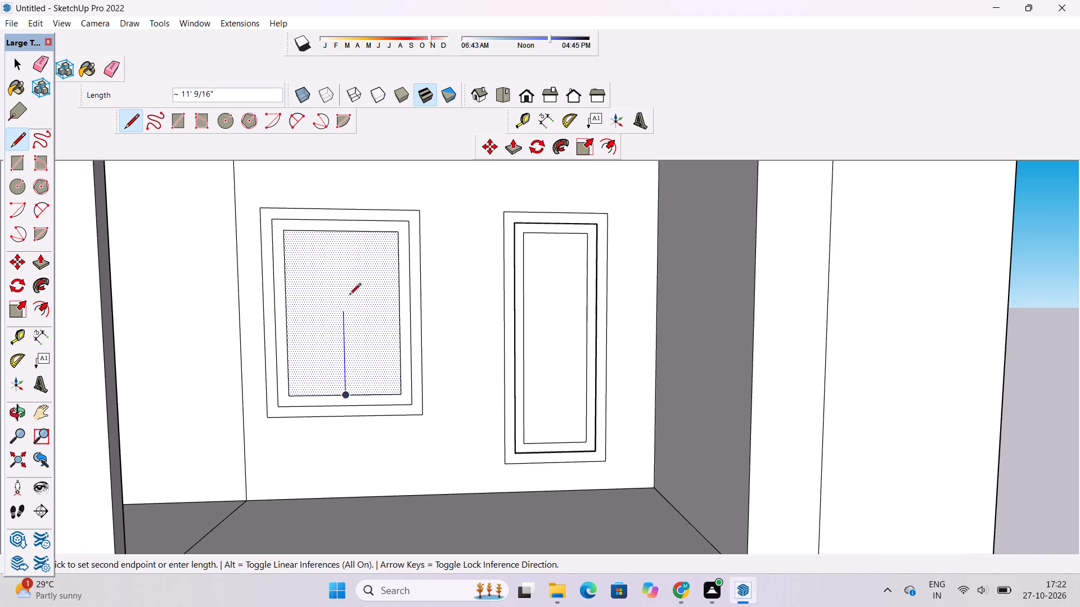
click(339, 232)
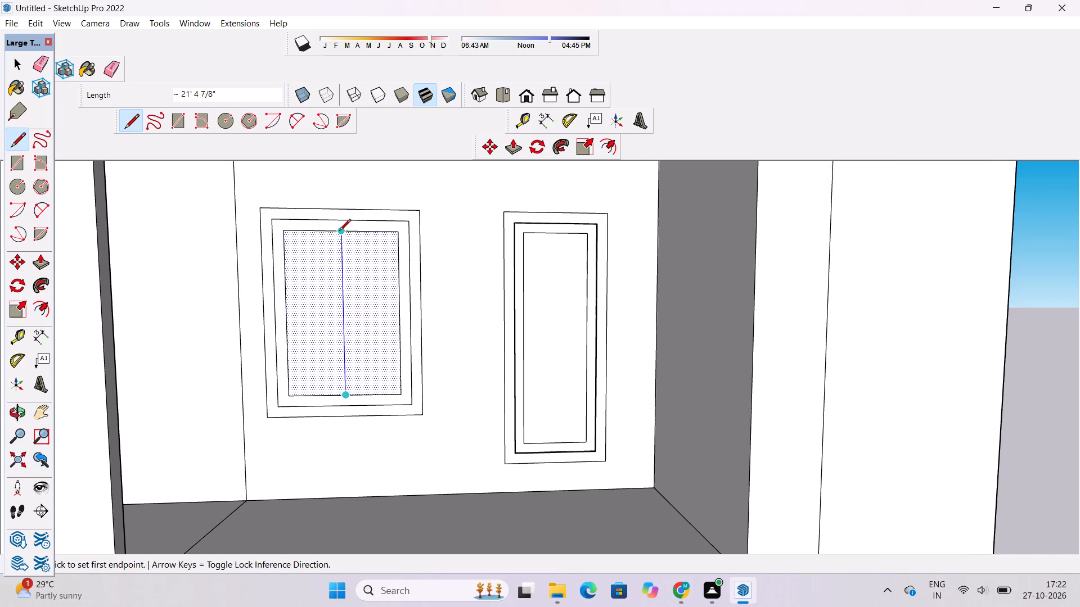
key(space)
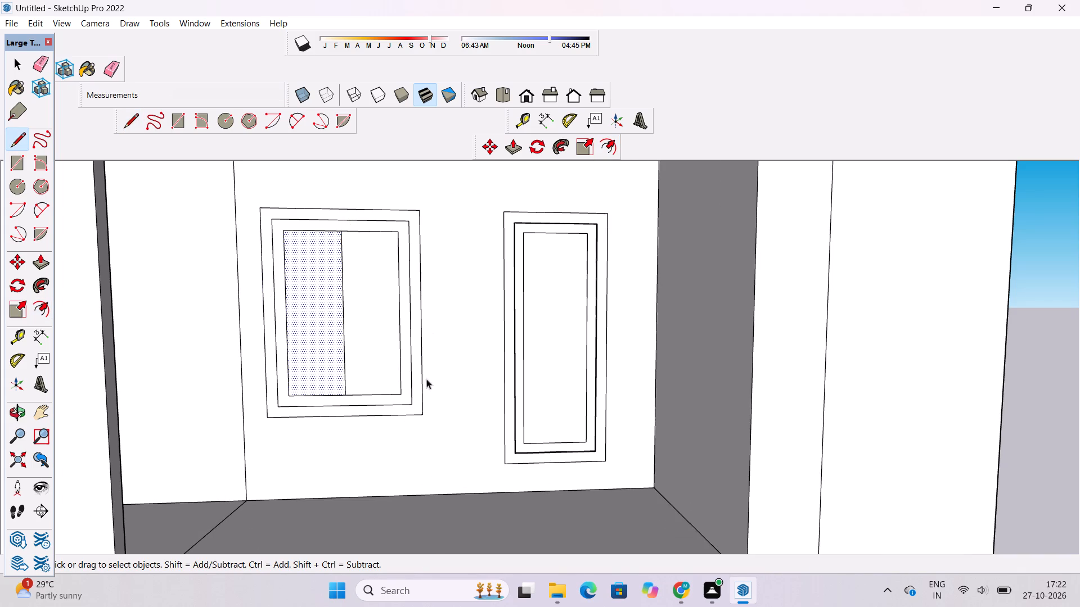
click(400, 457)
Place two vertical guides 8" to either side of the wider window's centre line.
key(t)
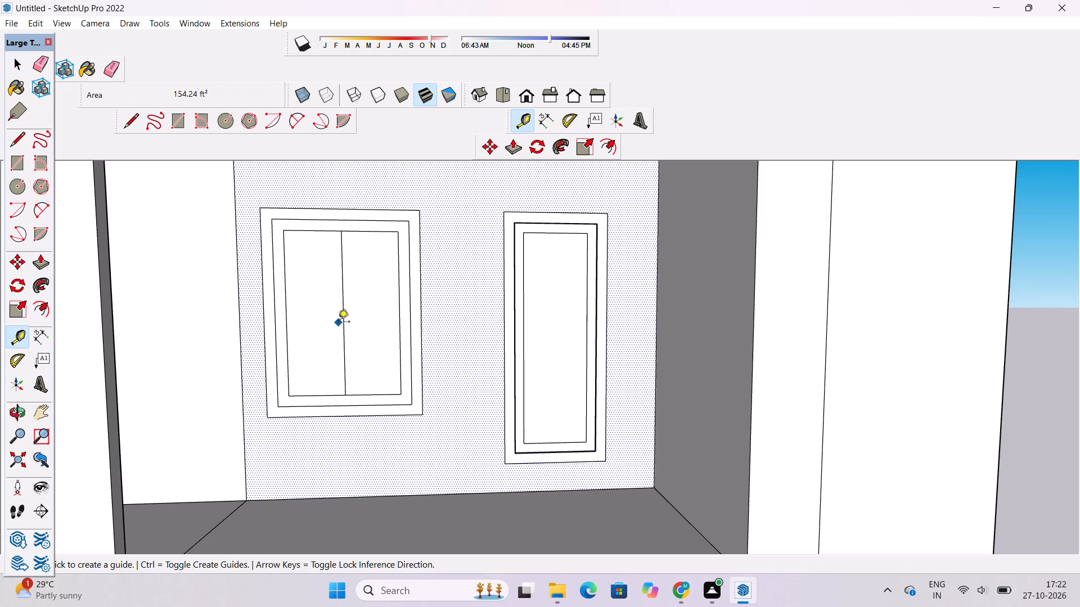
click(344, 314)
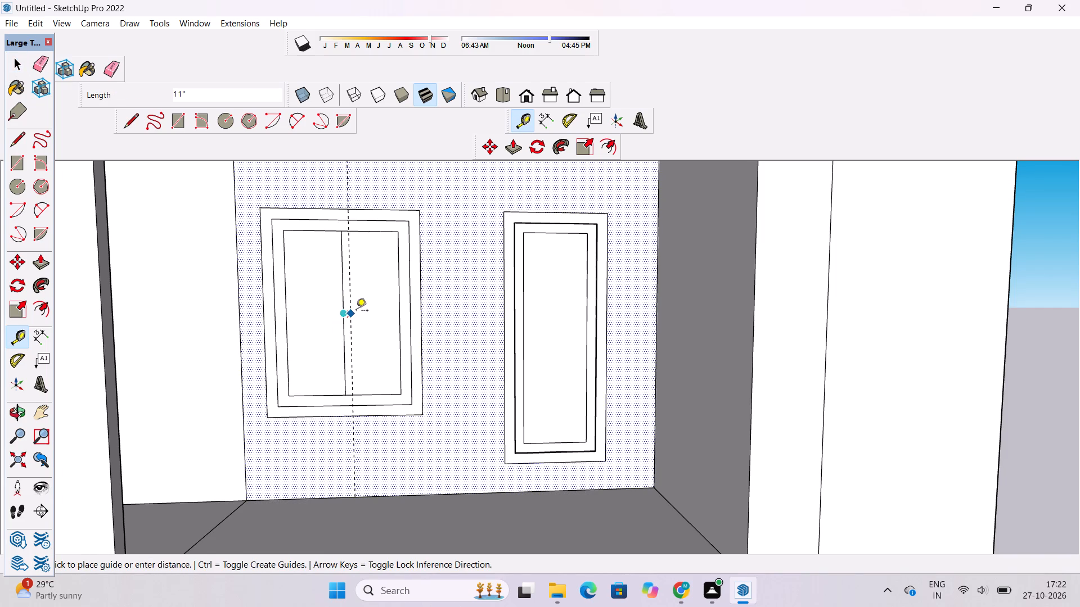
scroll(356, 311, up, 3)
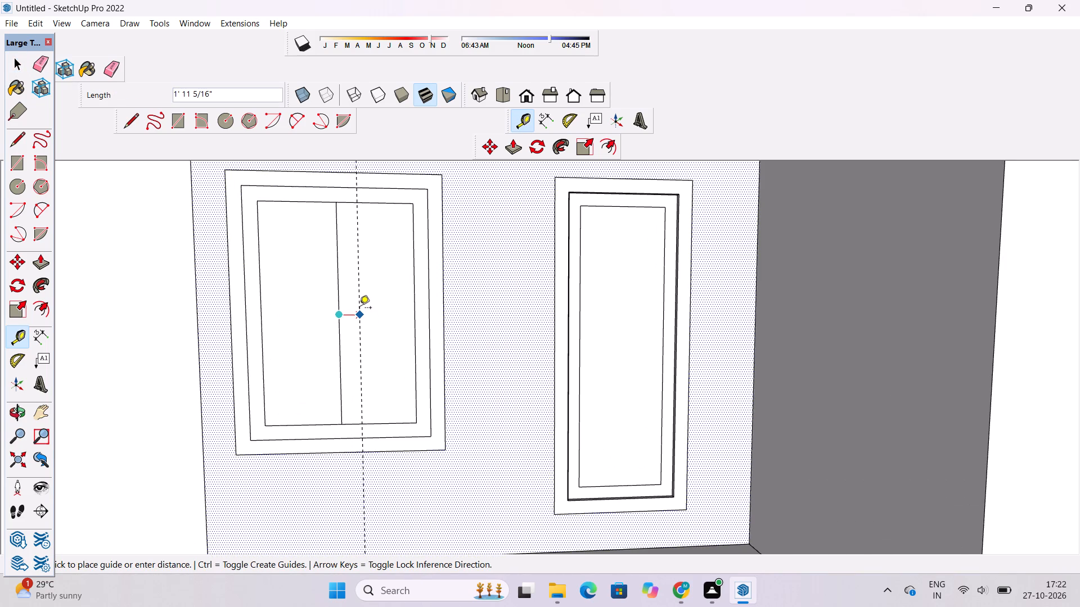
text(8")
key(Return)
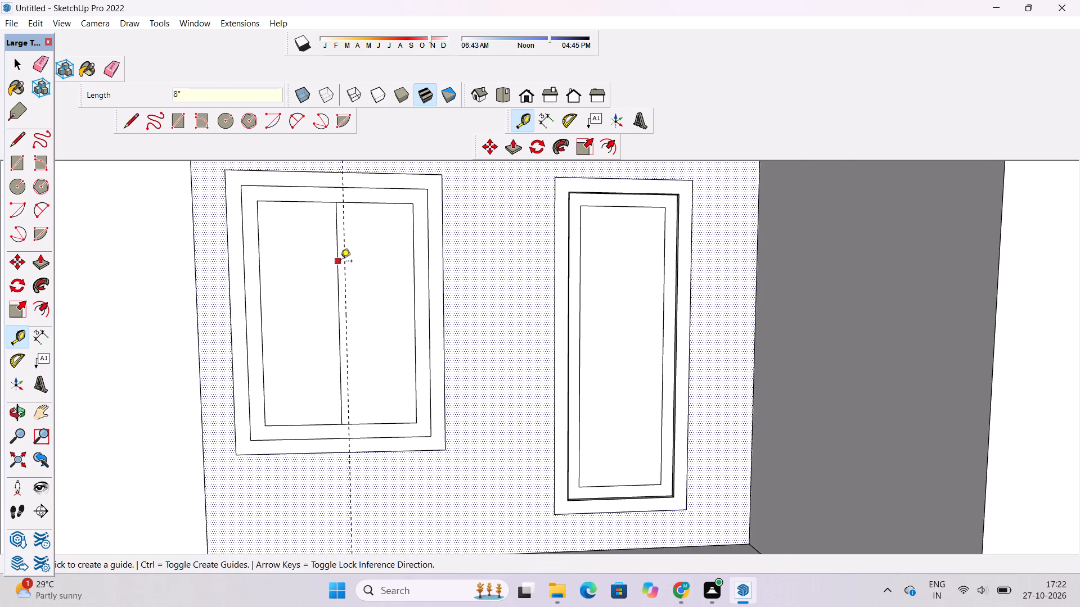
scroll(339, 261, up, 2)
click(333, 225)
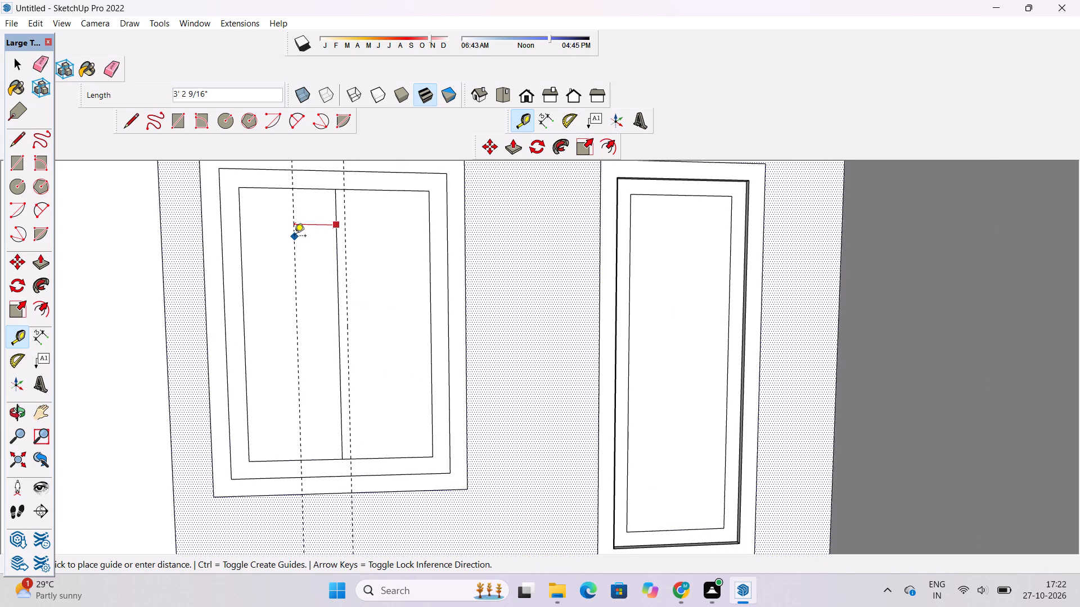
text(8")
key(Return)
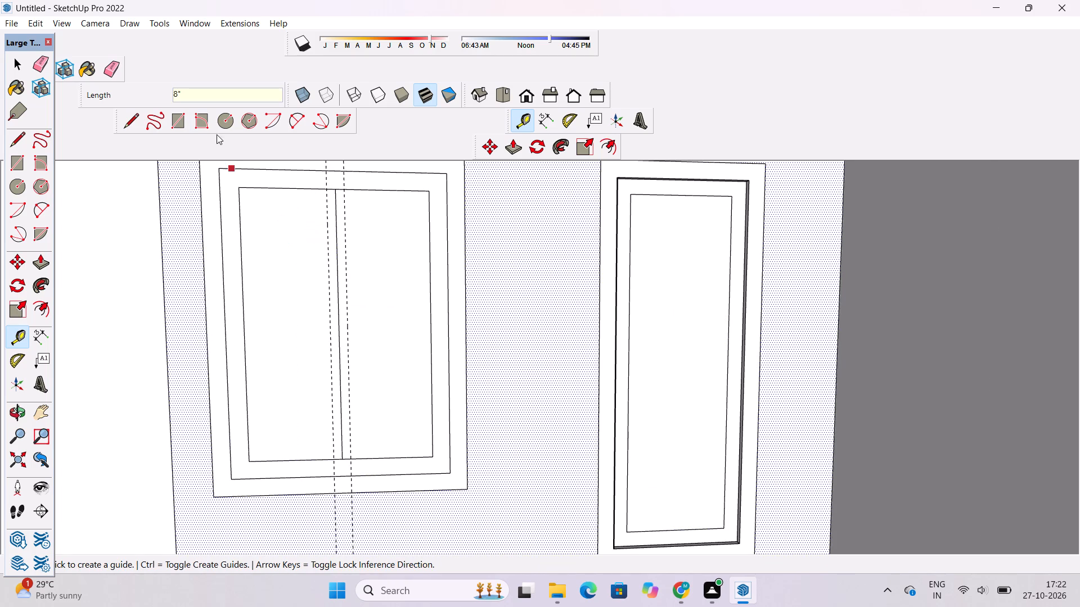
Draw a 1' 4" by about 21' 4 7/8" mullion rectangle between the two guides, spanning the innermost rectangle's full height.
click(169, 120)
scroll(212, 209, down, 5)
scroll(255, 216, up, 4)
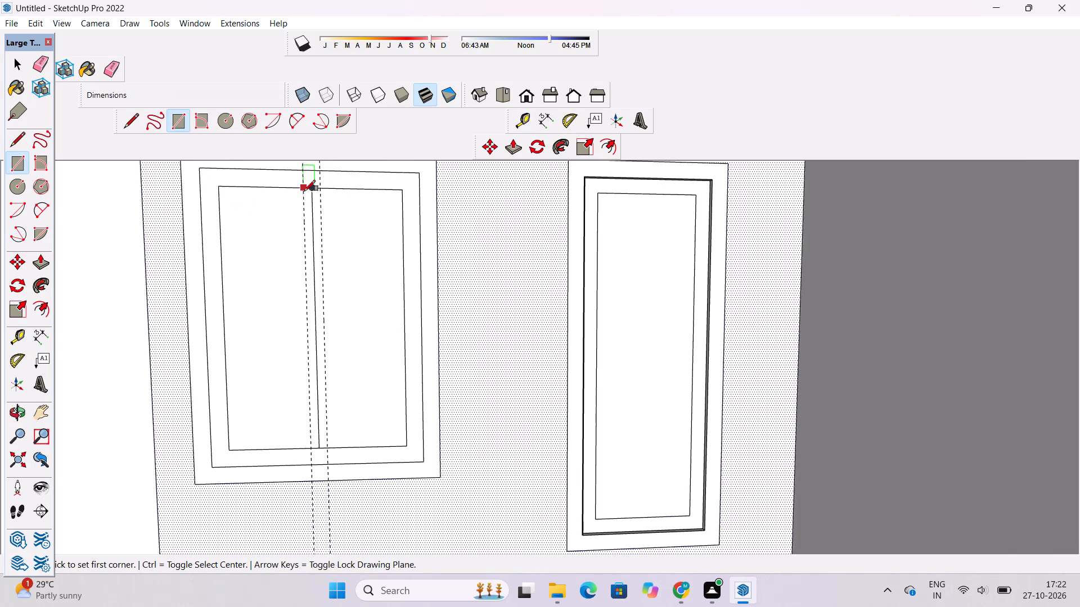
scroll(257, 239, down, 5)
scroll(269, 219, up, 3)
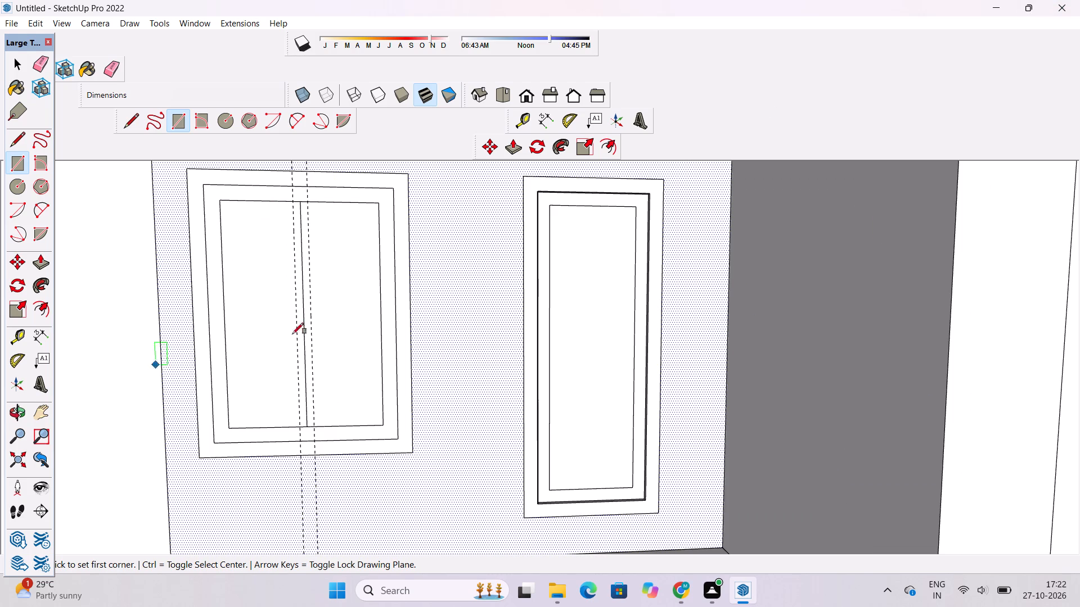
scroll(377, 314, down, 13)
scroll(378, 310, up, 5)
scroll(371, 234, up, 5)
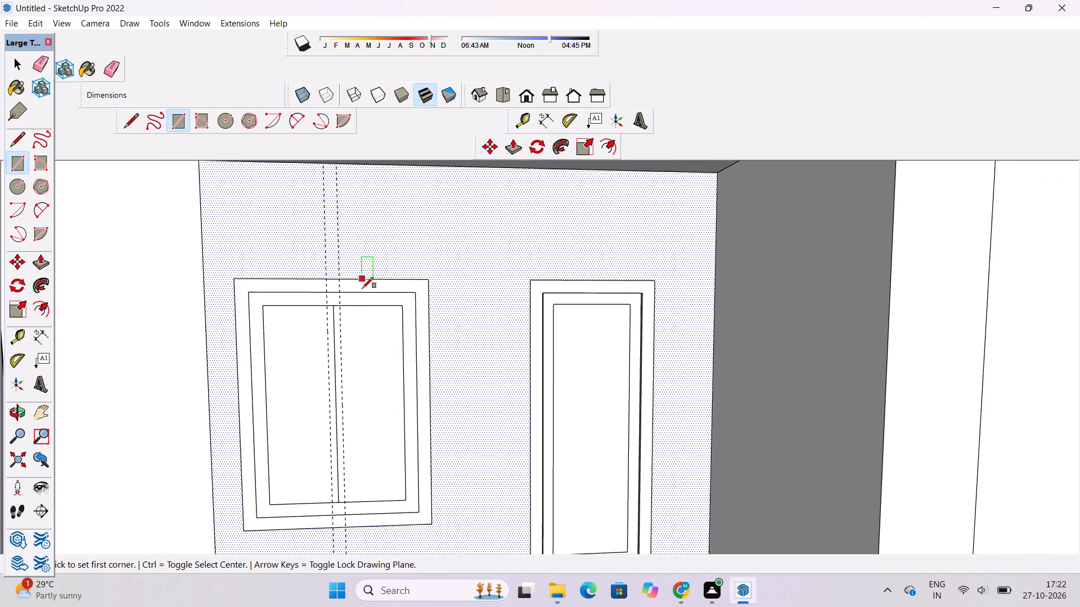
scroll(360, 298, up, 4)
scroll(323, 440, up, 4)
scroll(327, 275, up, 1)
click(301, 239)
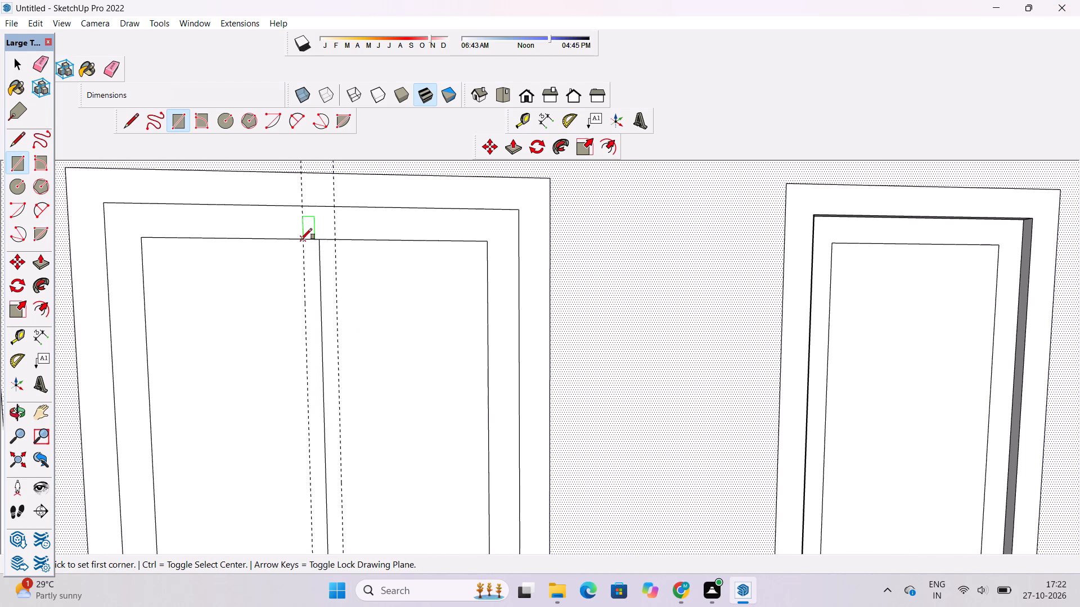
scroll(301, 239, down, 17)
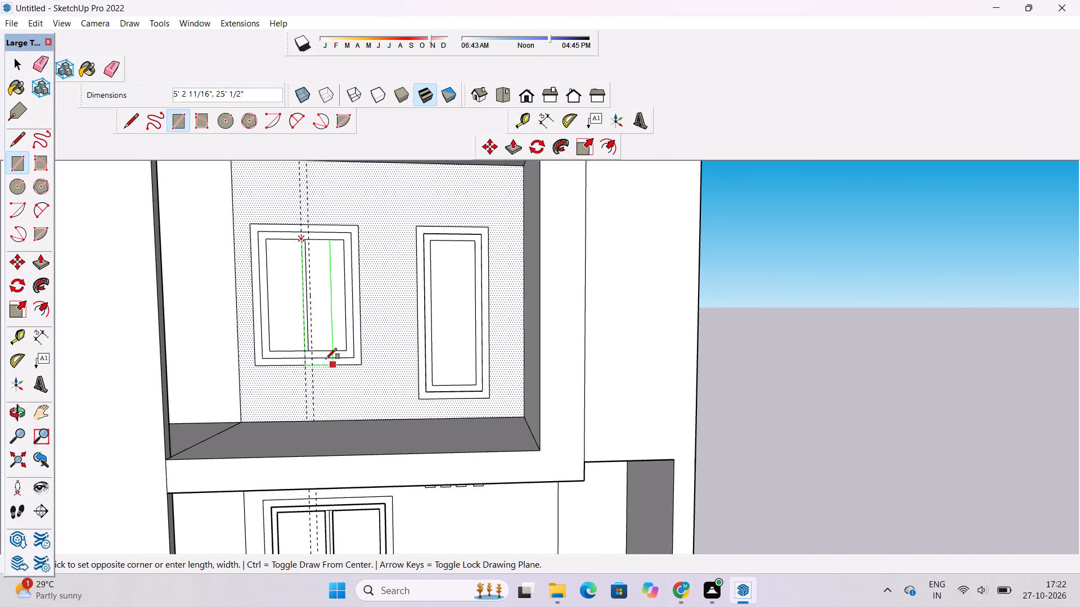
scroll(317, 350, up, 17)
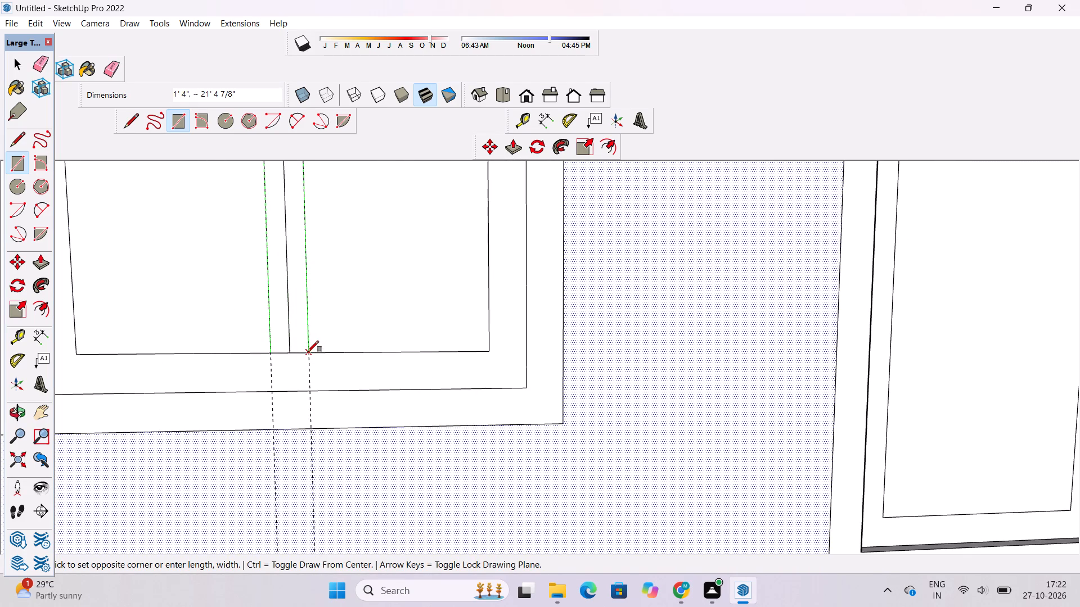
click(308, 352)
Erase the two vertical guides running along the mullion.
click(113, 70)
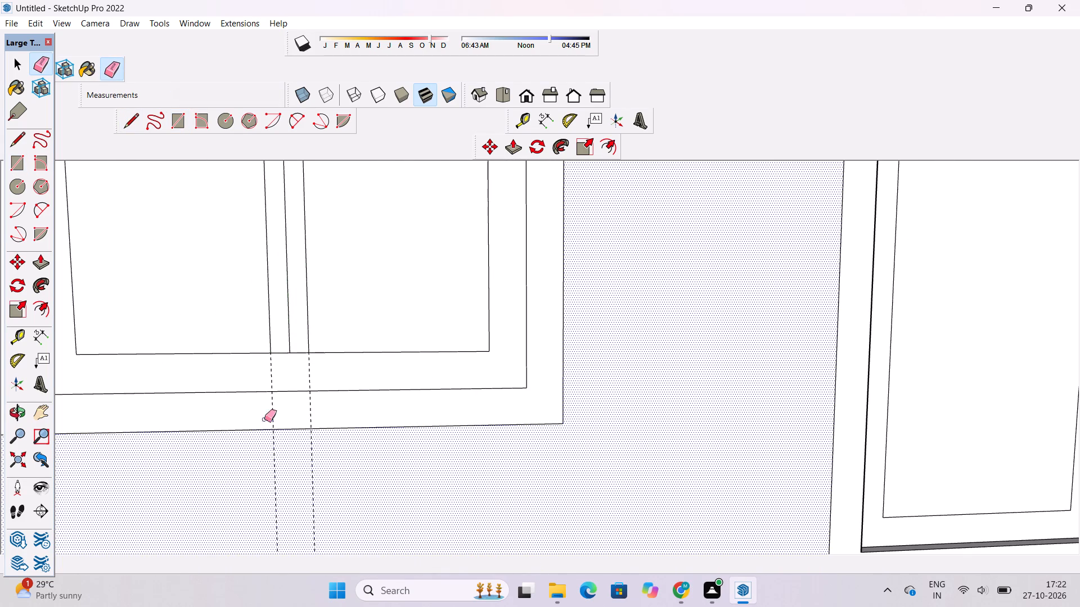
drag(335, 501, 269, 509)
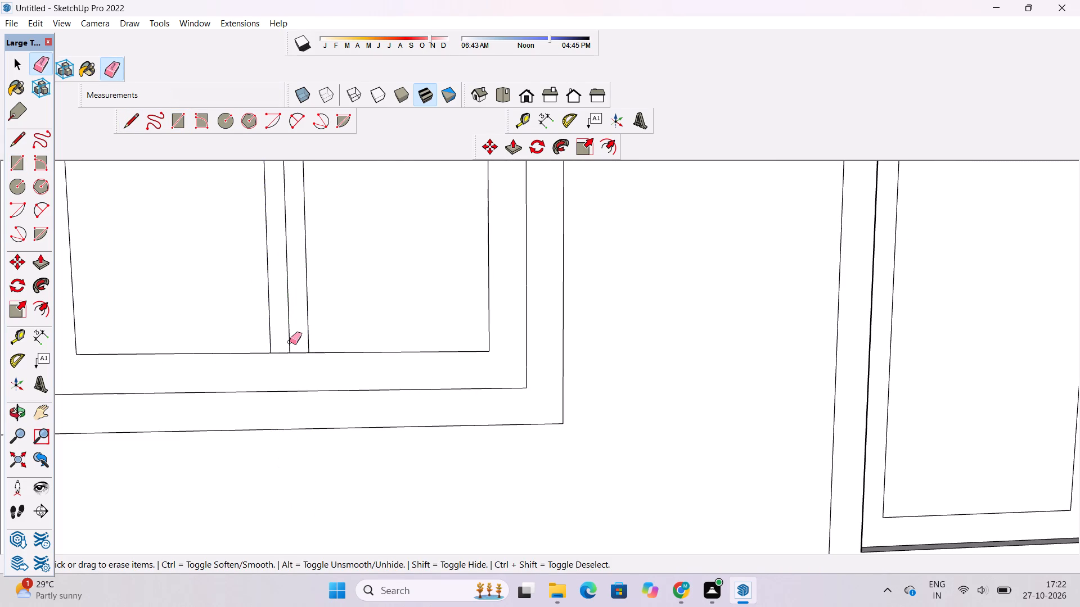
Examine the building's front, roof and all three storeys from several angles.
scroll(299, 418, down, 10)
key(o)
scroll(306, 391, down, 6)
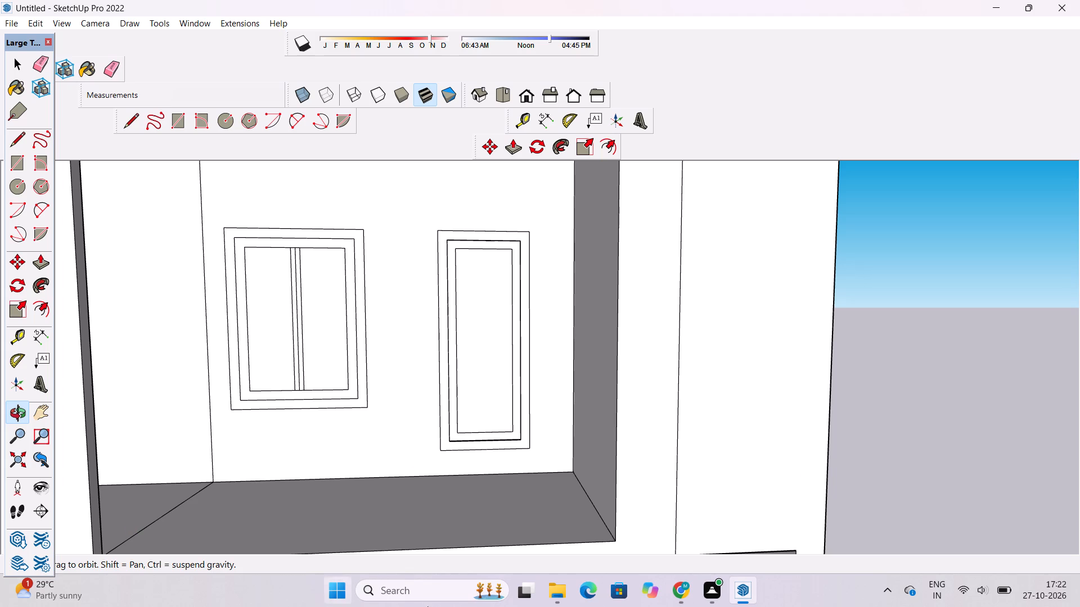
scroll(442, 342, down, 7)
shift+drag(420, 368, 433, 366)
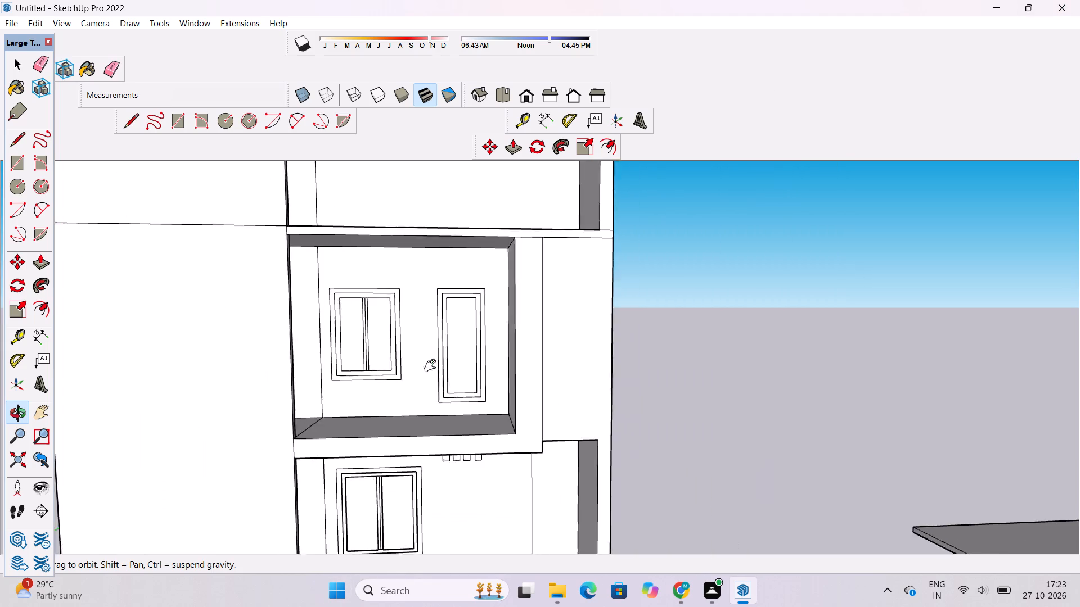
shift+drag(433, 366, 530, 317)
drag(531, 317, 475, 343)
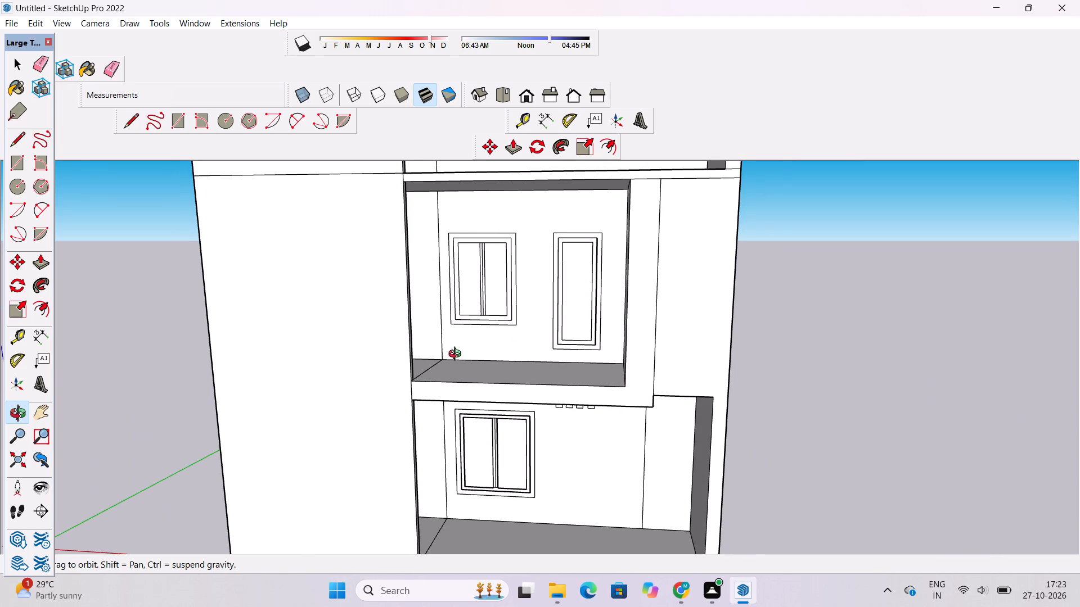
scroll(458, 355, up, 1)
shift+drag(458, 337, 403, 348)
drag(403, 348, 423, 371)
scroll(426, 364, down, 7)
drag(499, 264, 498, 269)
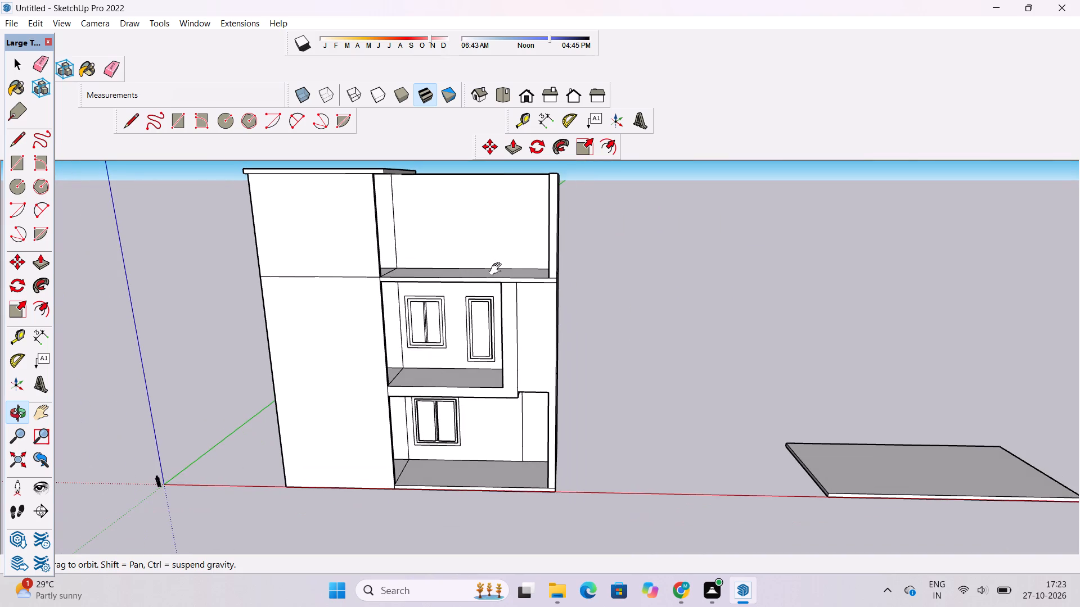
shift+click(495, 270)
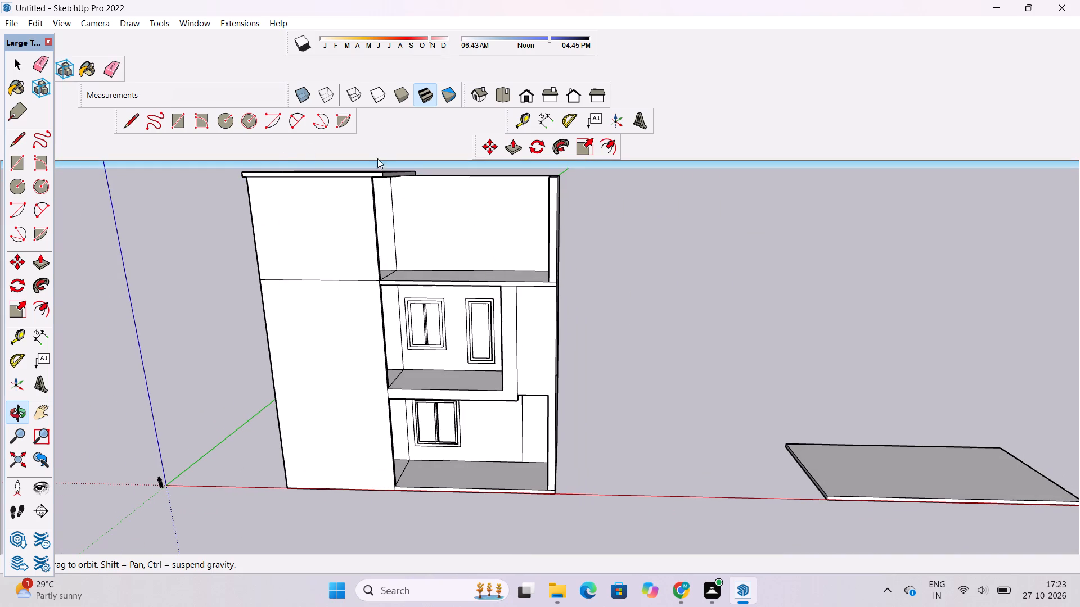
shift+drag(466, 376, 467, 415)
drag(469, 415, 445, 459)
scroll(425, 332, up, 2)
shift+drag(424, 329, 498, 355)
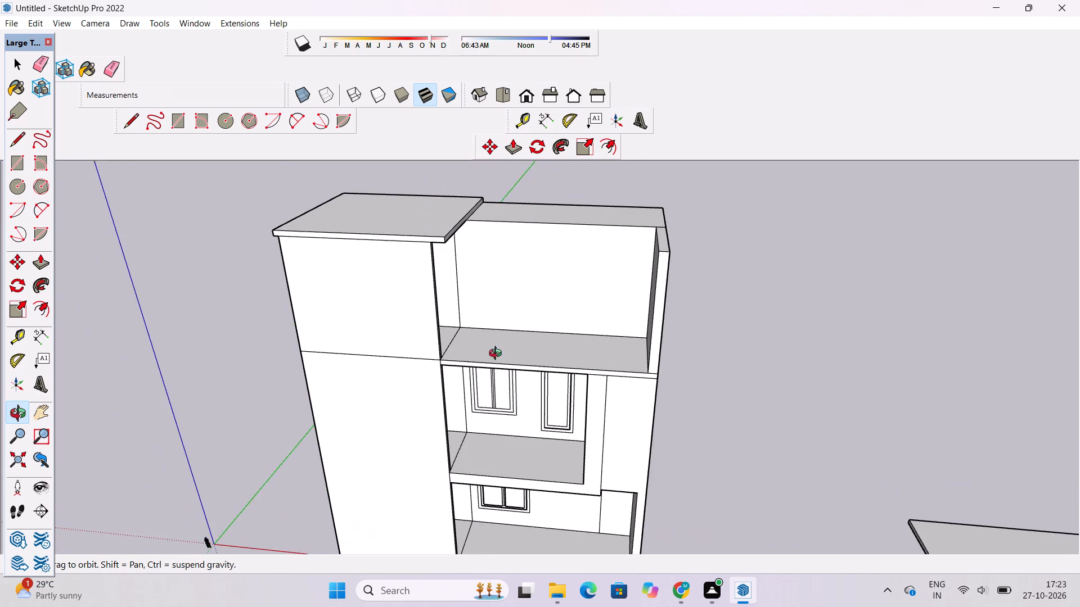
drag(498, 355, 470, 373)
scroll(504, 334, down, 5)
scroll(499, 345, up, 4)
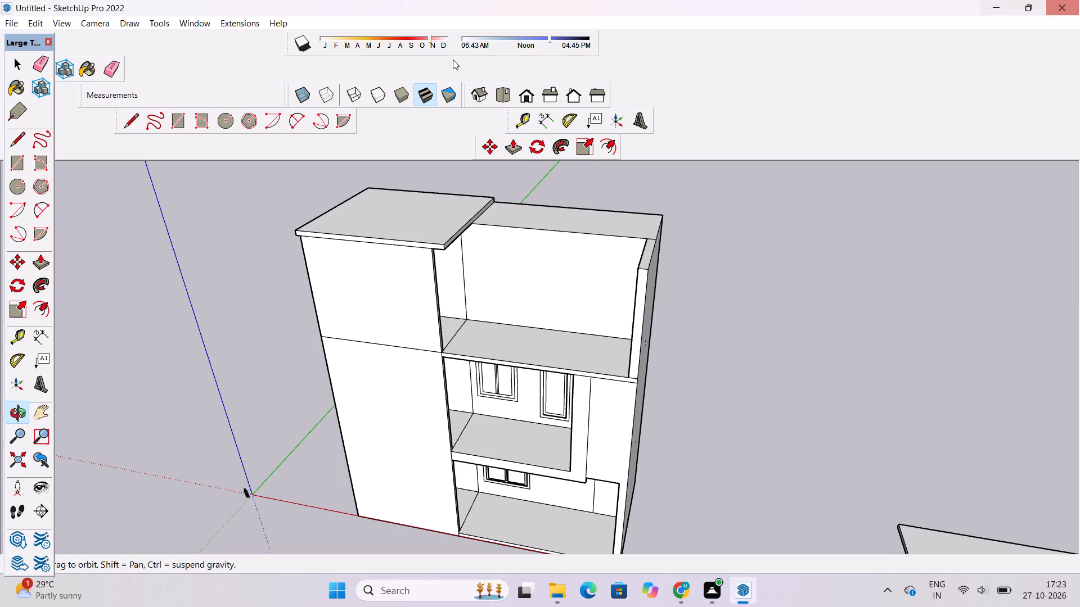
scroll(447, 348, down, 5)
drag(447, 364, 536, 288)
scroll(521, 346, up, 4)
shift+drag(521, 347, 521, 306)
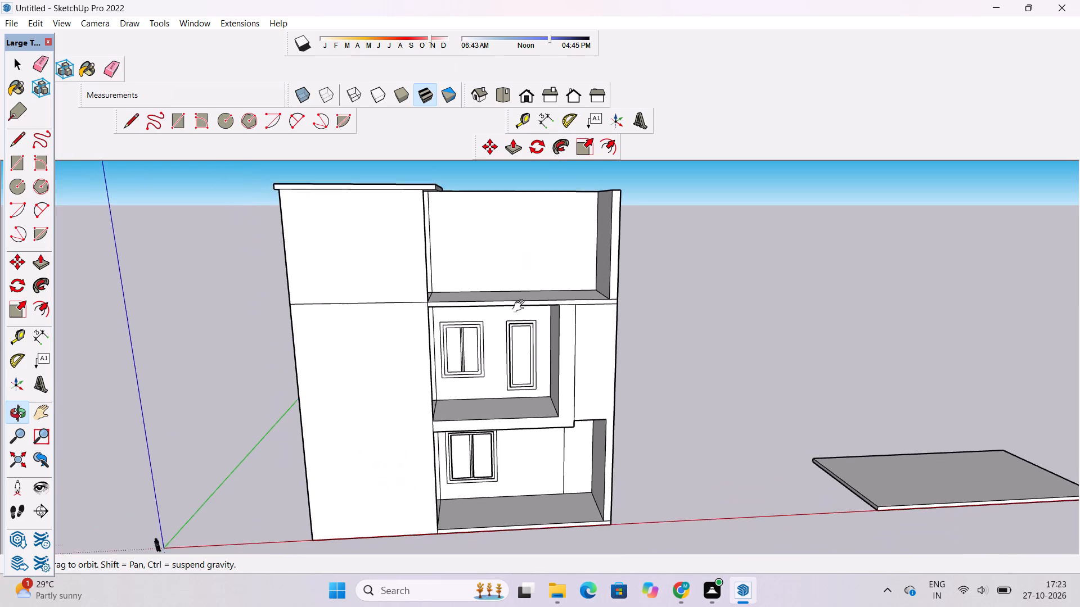
shift+drag(521, 306, 519, 296)
scroll(393, 307, up, 7)
scroll(393, 306, down, 6)
Erase the horizontal edge crossing the plain front wall block at the top storey's floor level.
drag(530, 257, 372, 263)
scroll(387, 271, up, 4)
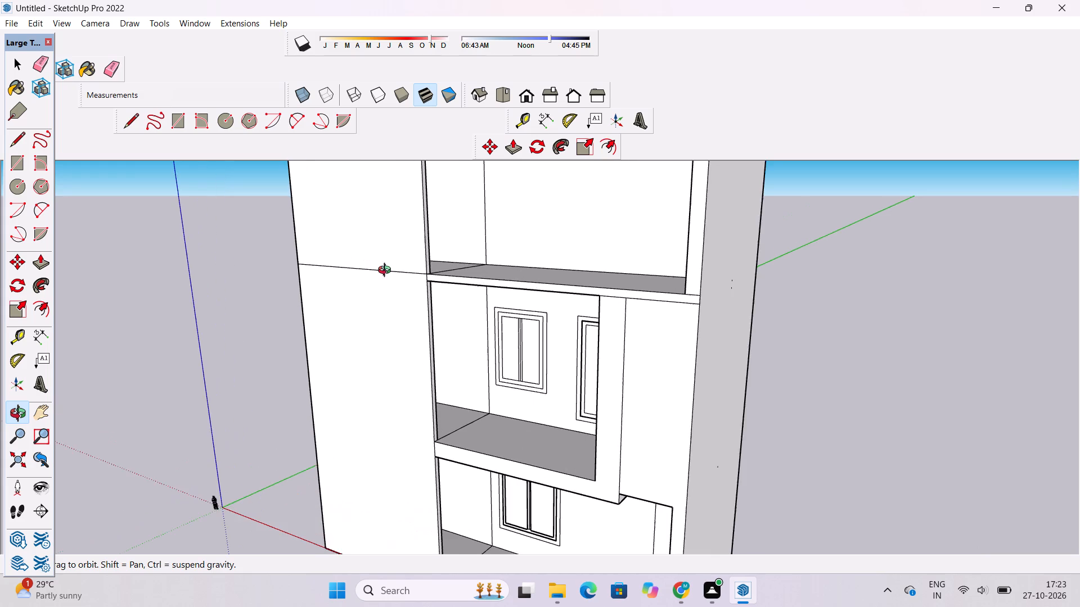
shift+drag(389, 271, 316, 298)
key(e)
scroll(354, 259, up, 4)
click(354, 259)
click(363, 256)
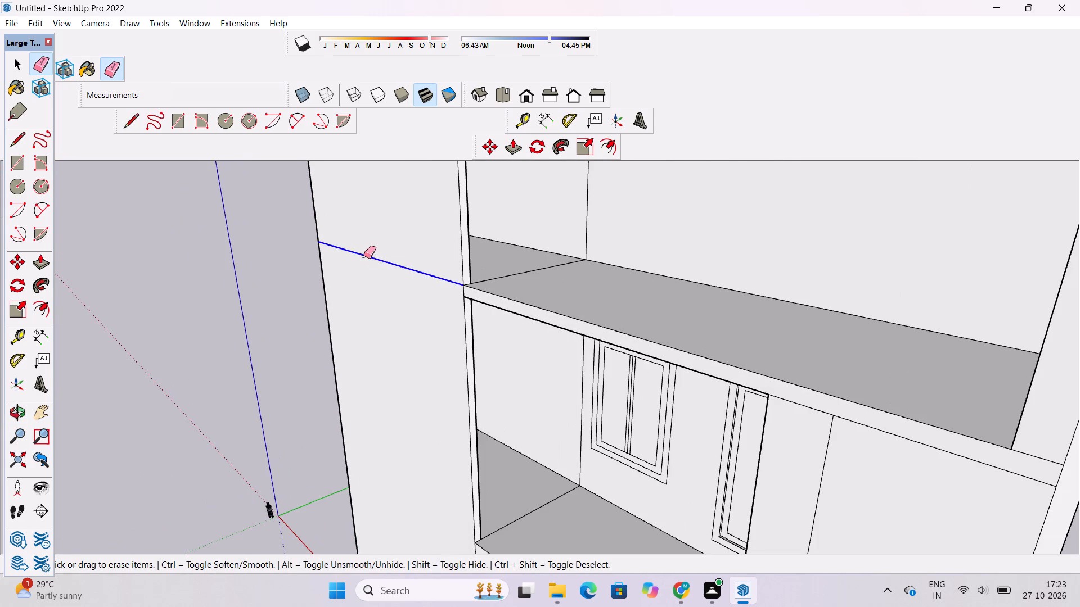
click(399, 252)
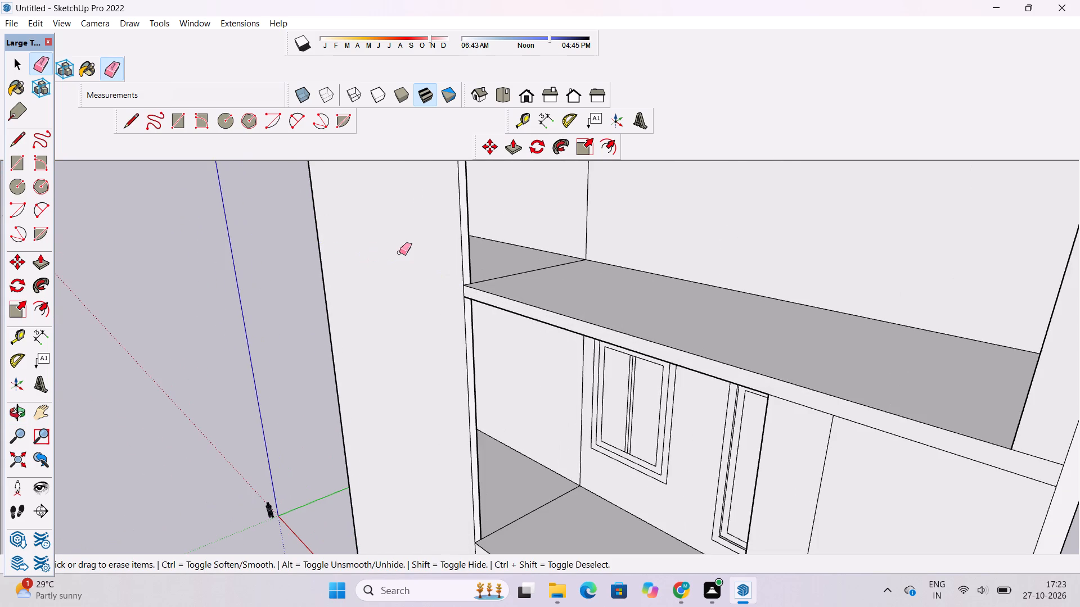
Erase the tiny stray mark on the outer side wall of the plain front block.
key(o)
scroll(379, 252, down, 13)
drag(375, 243, 655, 223)
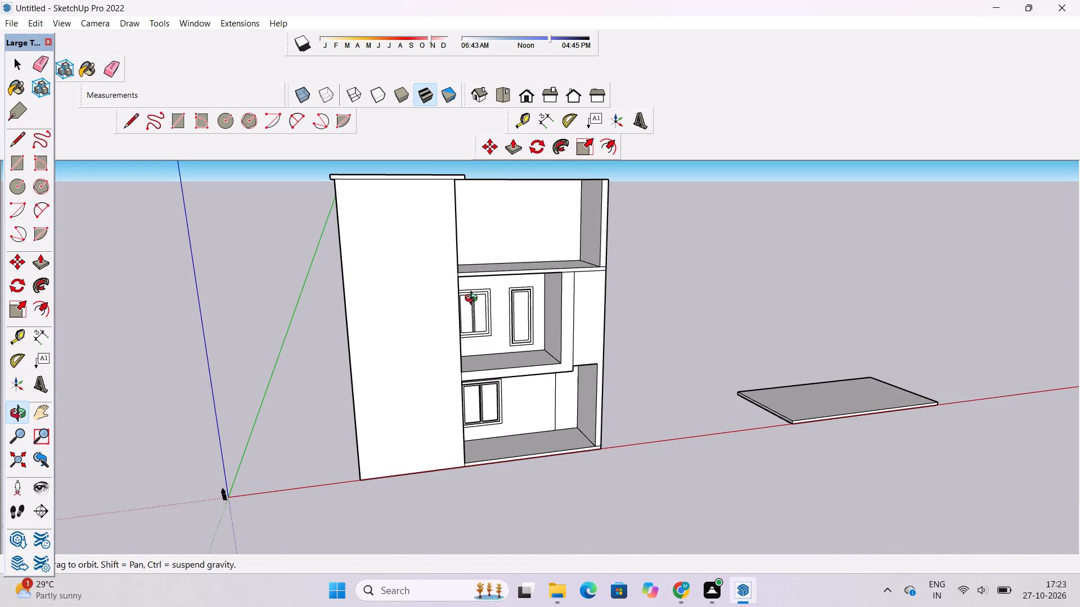
scroll(452, 274, down, 7)
drag(363, 289, 461, 305)
scroll(368, 302, up, 5)
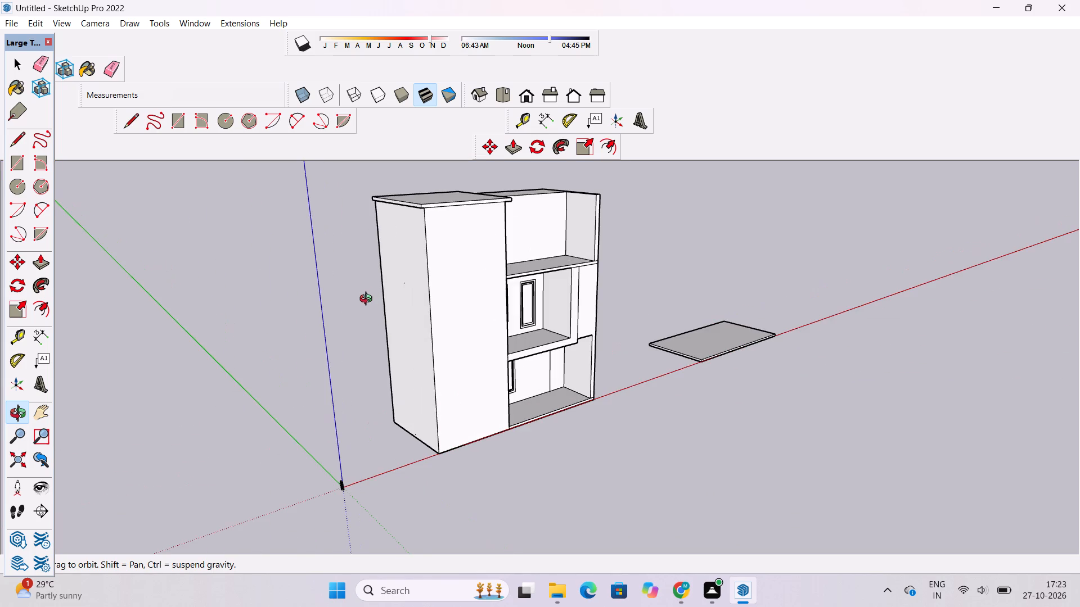
key(e)
scroll(406, 292, up, 3)
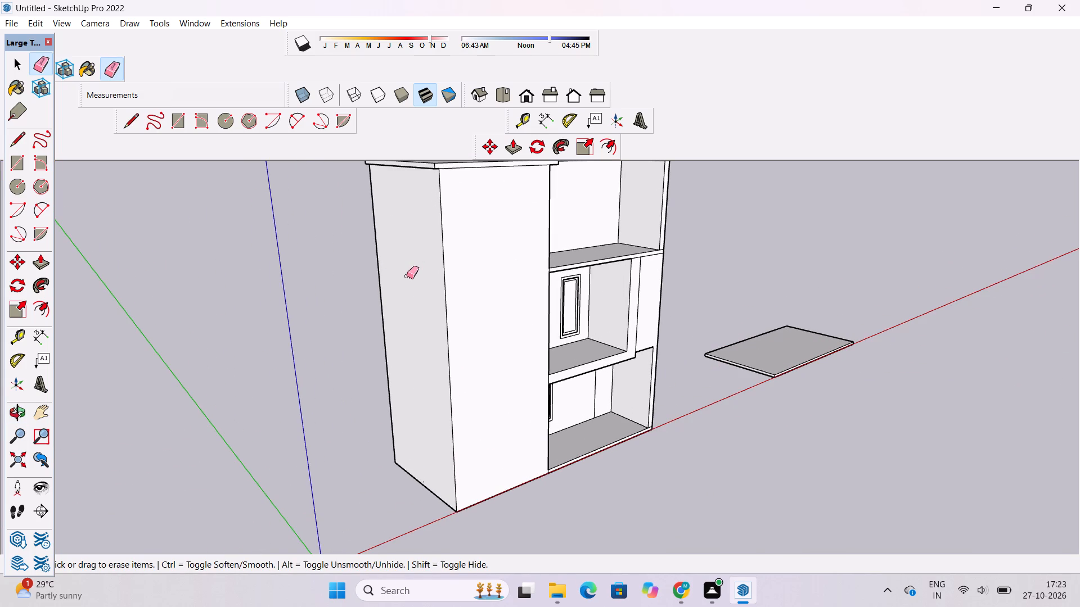
click(409, 275)
Erase the horizontal edge crossing the building's rear wall at the top storey's floor level.
scroll(413, 276, down, 6)
scroll(508, 261, down, 1)
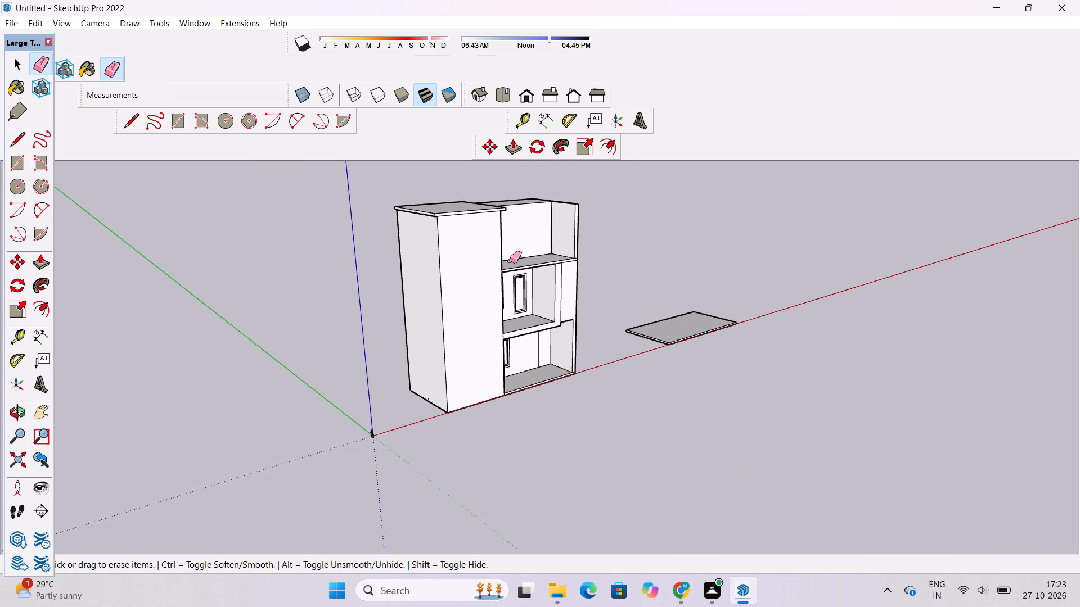
scroll(510, 261, down, 1)
scroll(510, 260, up, 6)
key(o)
drag(802, 184, 358, 230)
drag(899, 355, 482, 324)
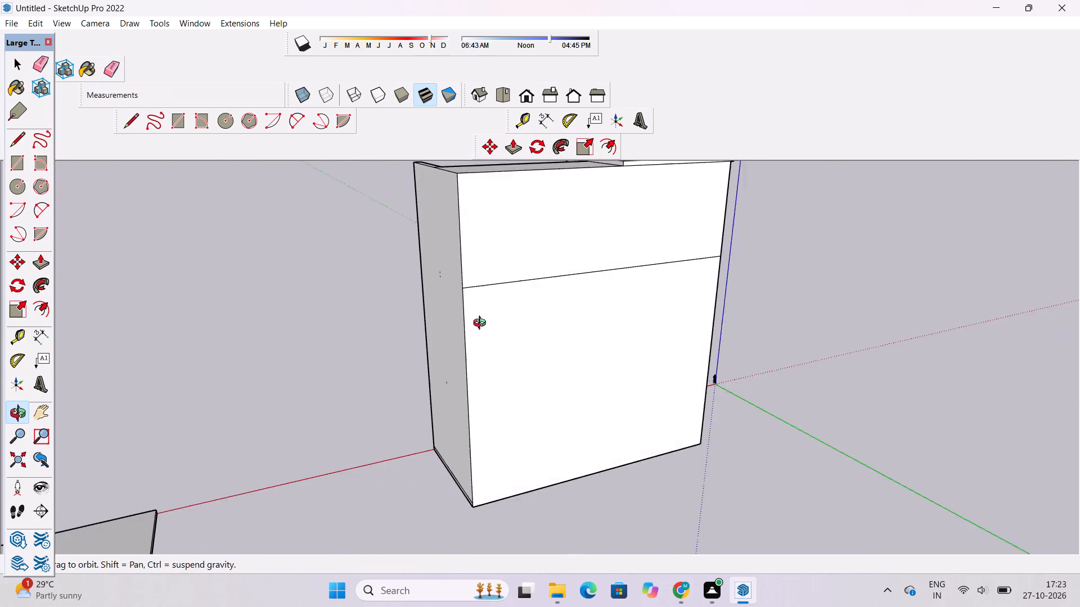
drag(482, 324, 472, 324)
key(e)
drag(596, 259, 588, 293)
drag(607, 233, 601, 279)
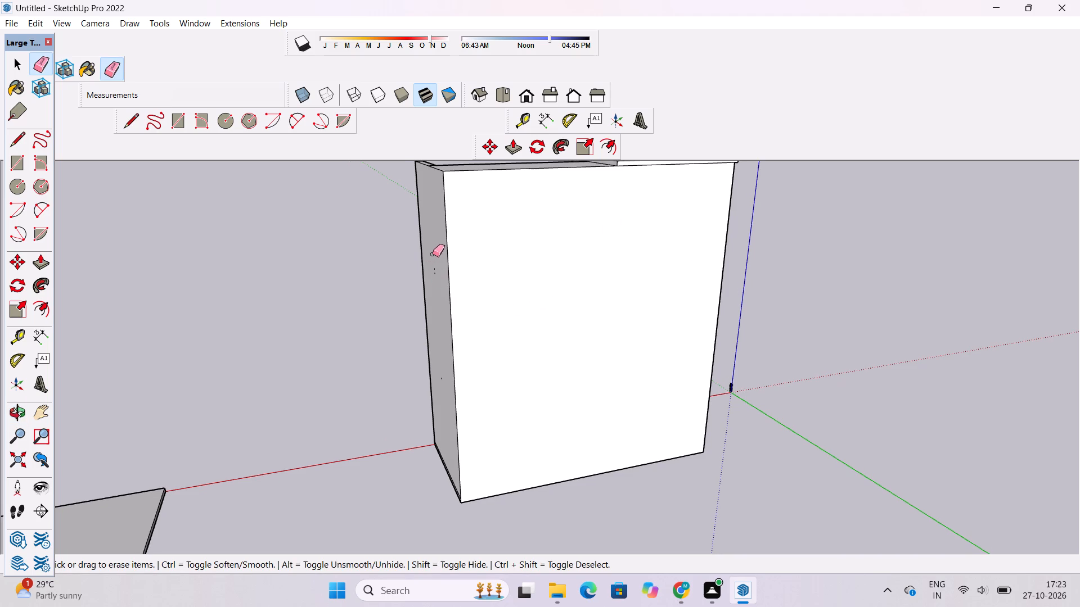
Erase the small stray marks on the outer side wall farthest from the plain front block.
drag(433, 254, 435, 270)
drag(434, 270, 435, 279)
key(o)
drag(452, 252, 757, 270)
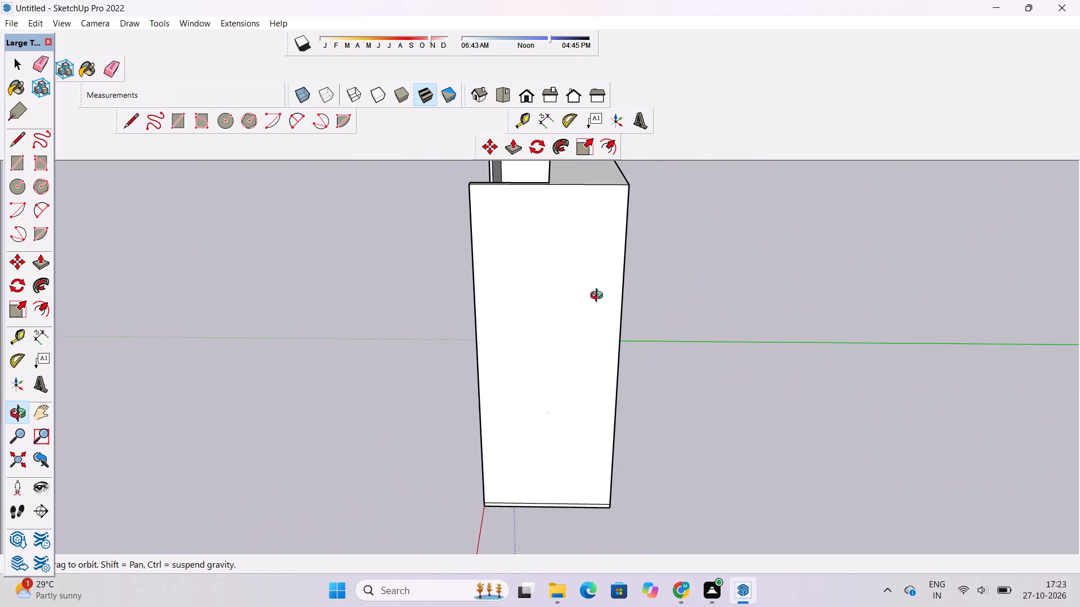
scroll(532, 323, down, 7)
drag(481, 342, 756, 327)
scroll(498, 314, up, 7)
shift+drag(737, 351, 586, 275)
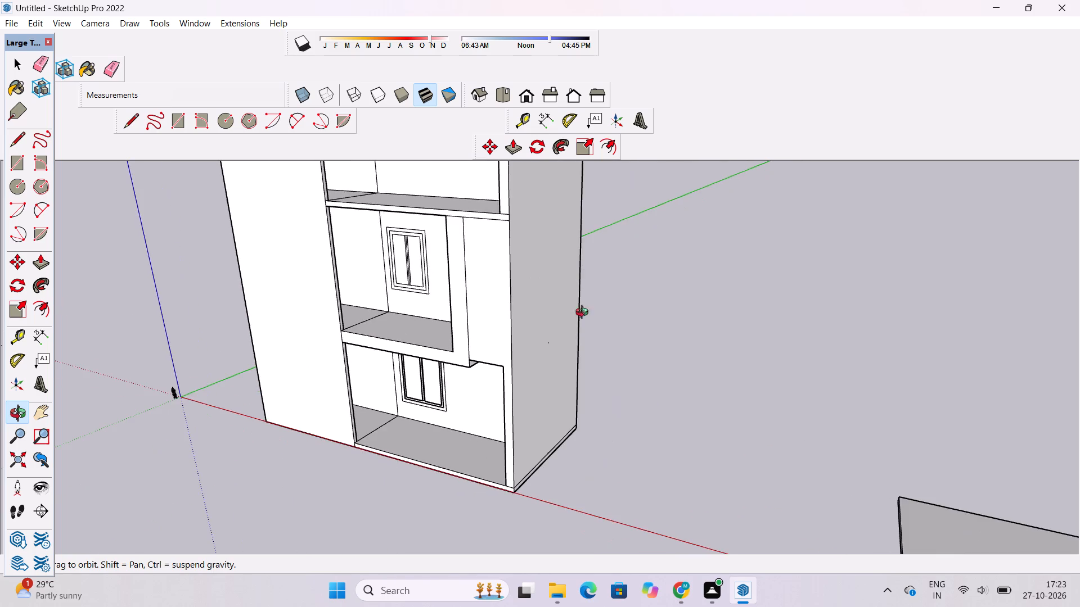
scroll(547, 348, up, 5)
shift+click(547, 348)
key(e)
scroll(546, 348, up, 4)
drag(546, 303, 521, 331)
drag(526, 329, 539, 332)
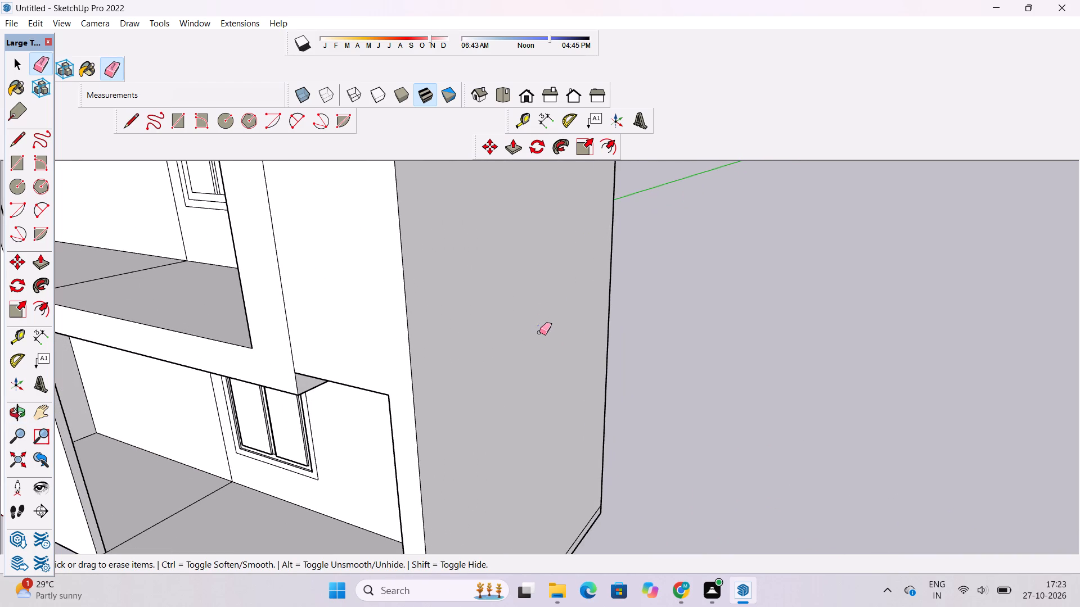
drag(539, 332, 537, 324)
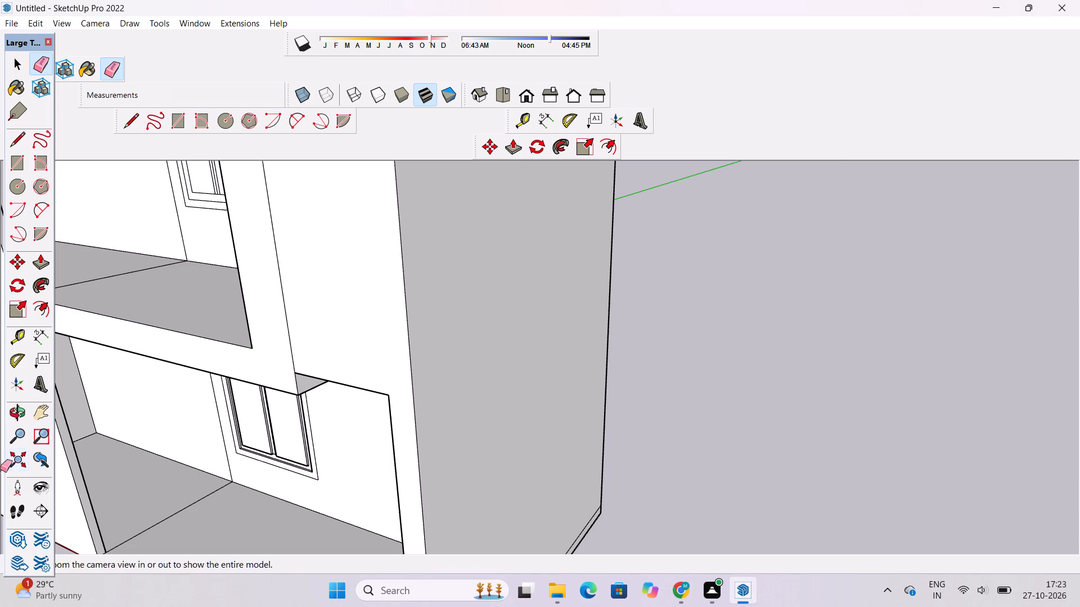
Examine the cleaned side wall, the roof and the three front storeys from several angles.
scroll(718, 402, down, 6)
key(o)
scroll(431, 287, down, 6)
scroll(514, 416, up, 5)
shift+drag(520, 439, 516, 325)
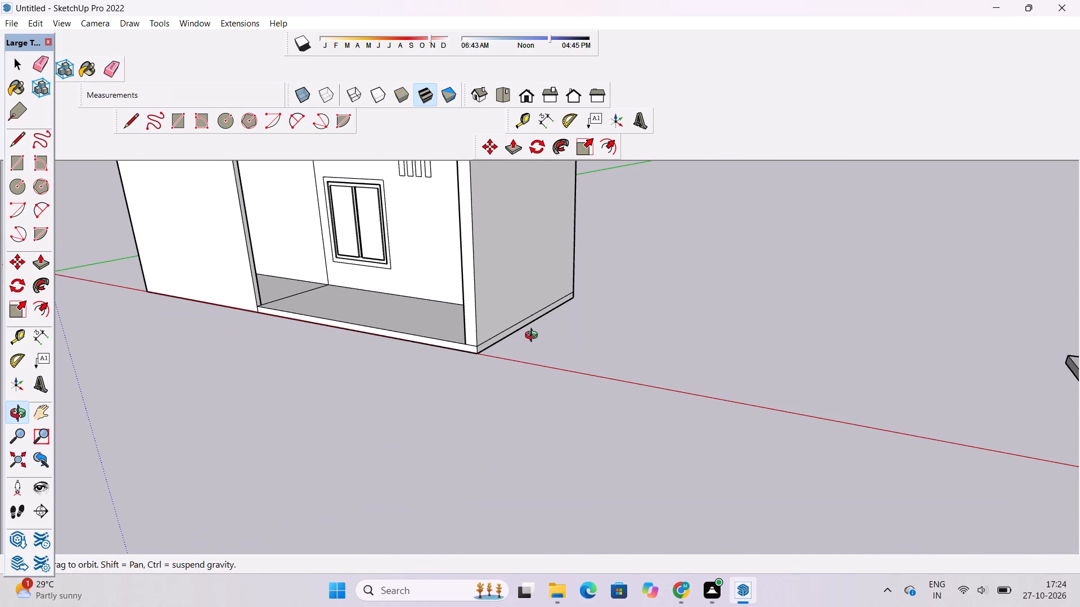
scroll(246, 363, down, 6)
drag(335, 371, 430, 370)
scroll(445, 349, down, 4)
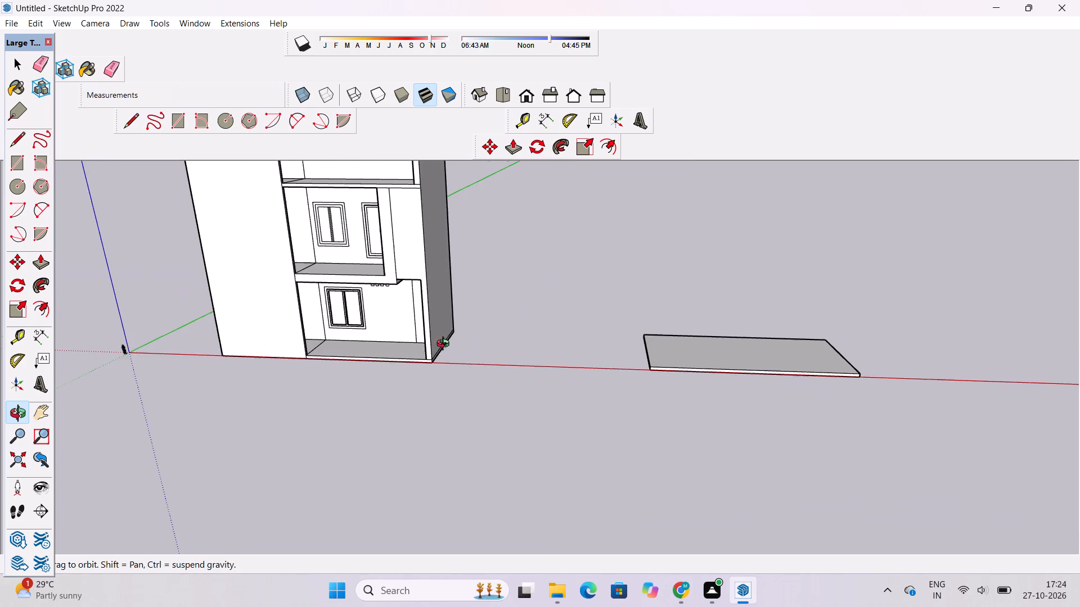
scroll(445, 345, down, 1)
shift+drag(349, 270, 373, 333)
drag(373, 333, 452, 274)
scroll(401, 331, down, 3)
shift+drag(401, 341, 440, 325)
drag(441, 325, 440, 325)
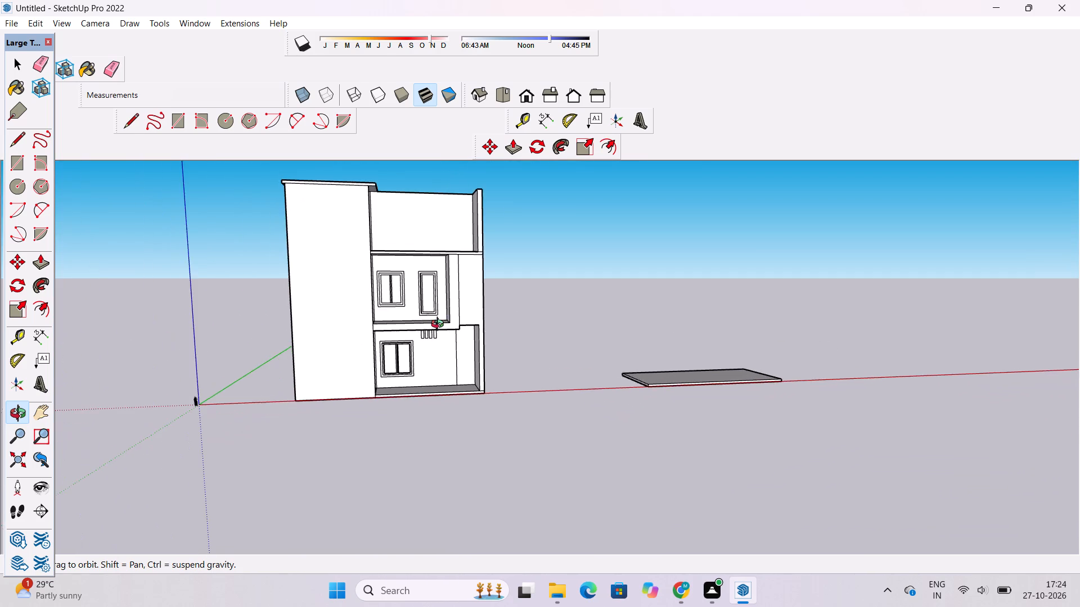
drag(440, 325, 381, 348)
scroll(431, 314, up, 1)
shift+drag(446, 297, 502, 337)
scroll(463, 279, up, 2)
shift+drag(462, 279, 504, 304)
drag(504, 304, 367, 317)
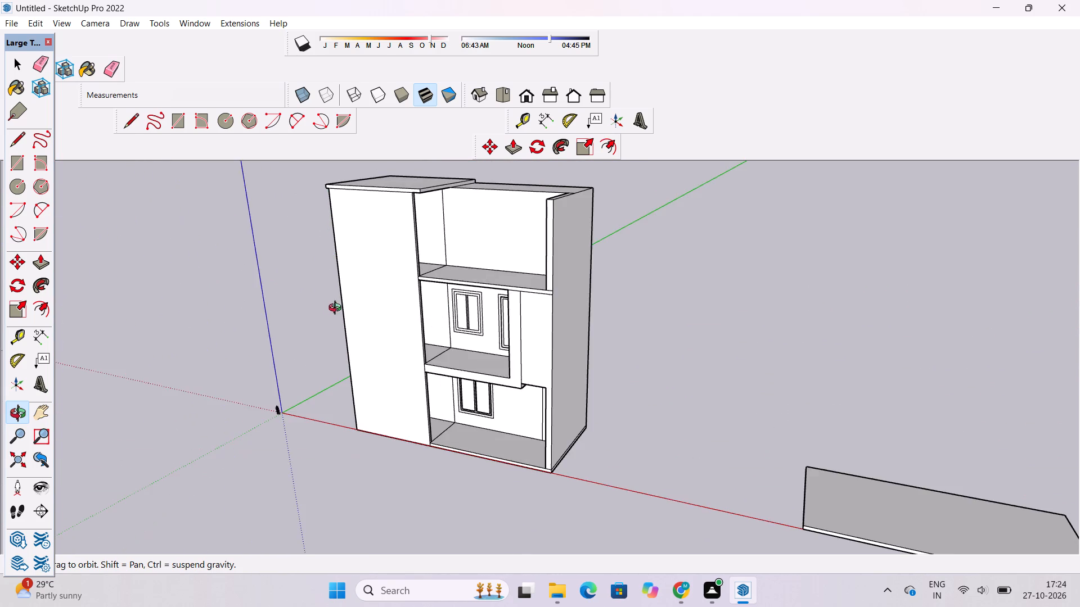
scroll(413, 300, up, 4)
shift+drag(458, 301, 468, 293)
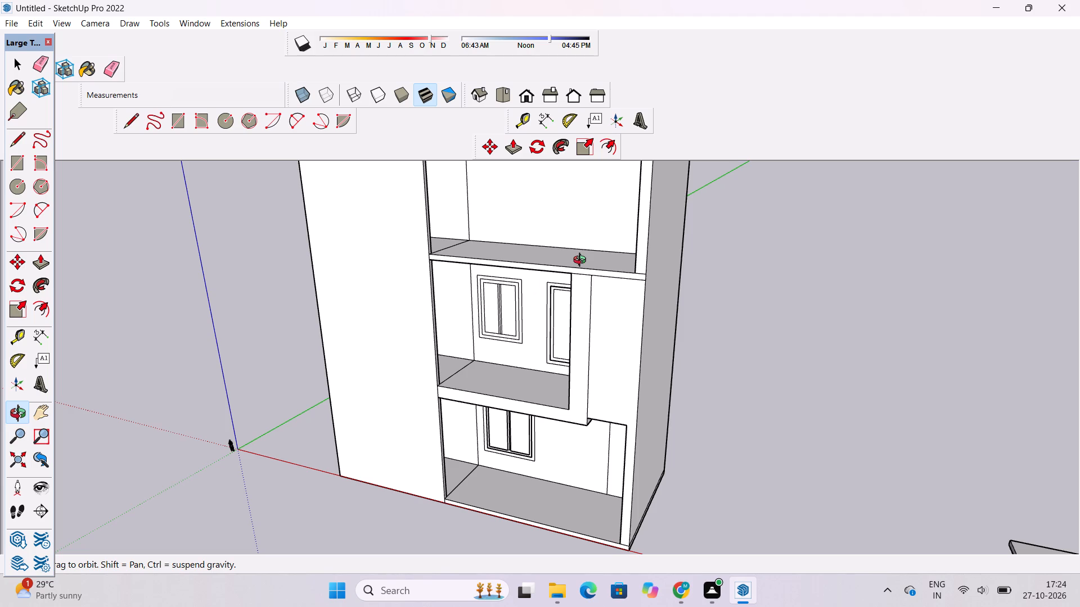
Pull the ceiling face of the middle storey's front recess down 4' with Push/Pull.
scroll(505, 324, up, 3)
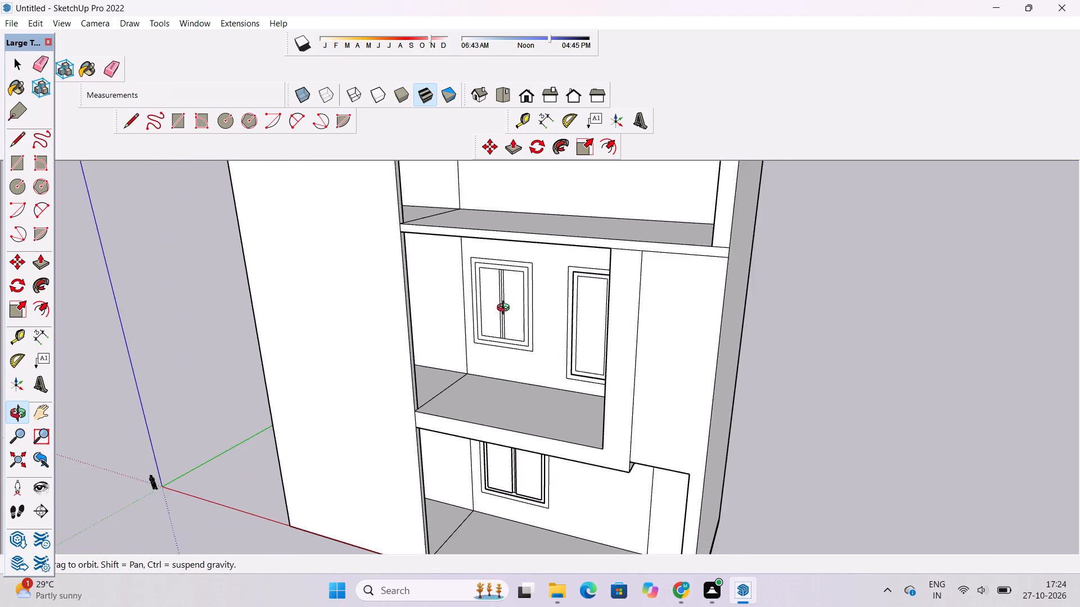
drag(506, 309, 662, 282)
scroll(628, 229, up, 3)
drag(661, 248, 520, 206)
shift+drag(502, 220, 613, 252)
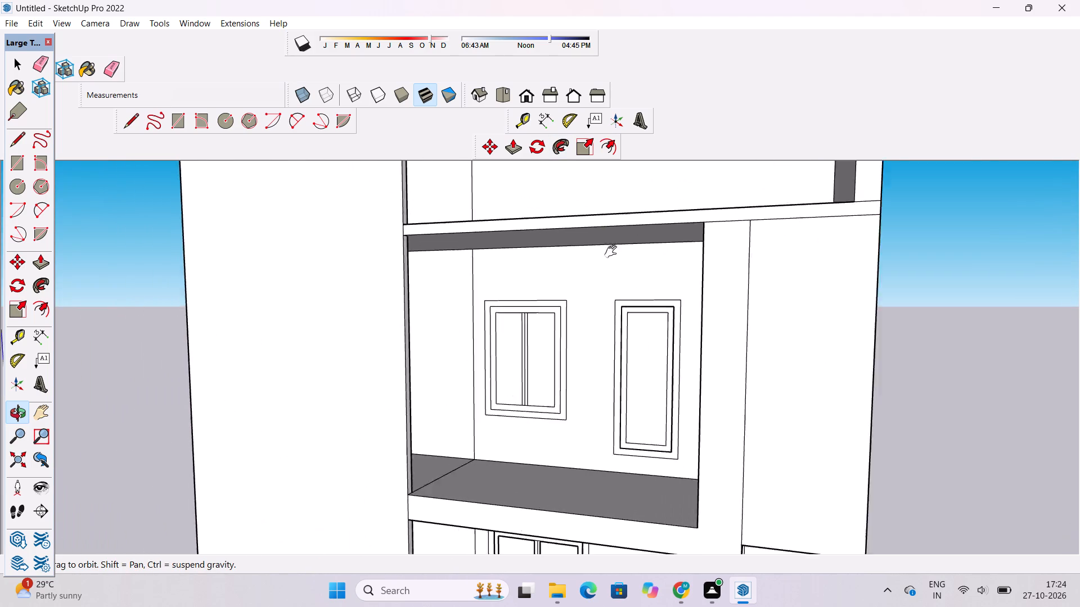
shift+drag(613, 252, 633, 253)
scroll(638, 262, up, 3)
shift+drag(642, 263, 583, 260)
drag(583, 260, 632, 268)
scroll(641, 268, down, 6)
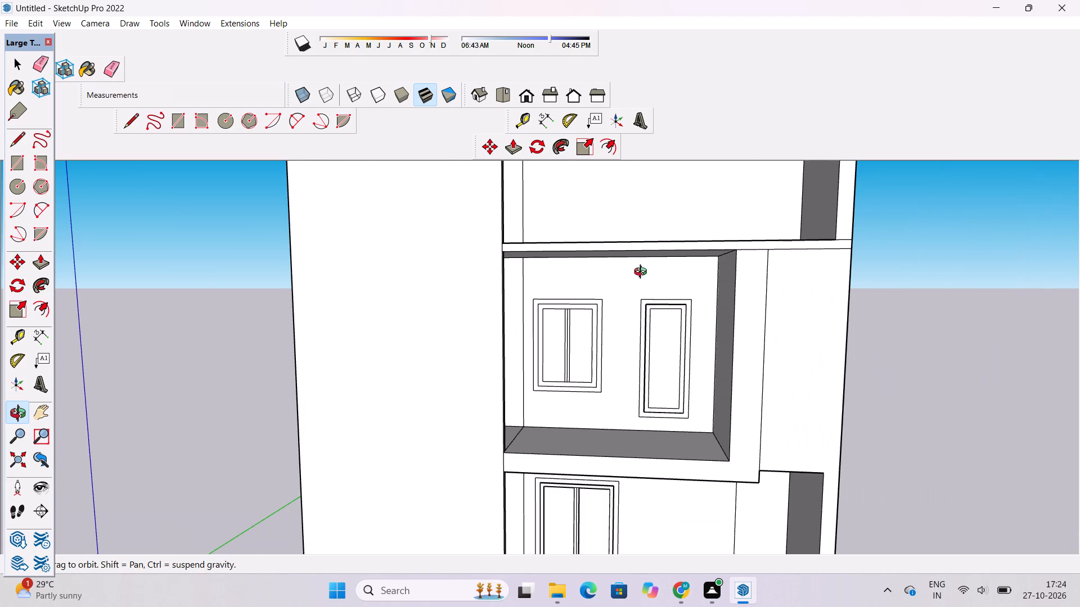
drag(637, 282, 600, 296)
key(p)
scroll(609, 289, up, 4)
scroll(664, 240, up, 3)
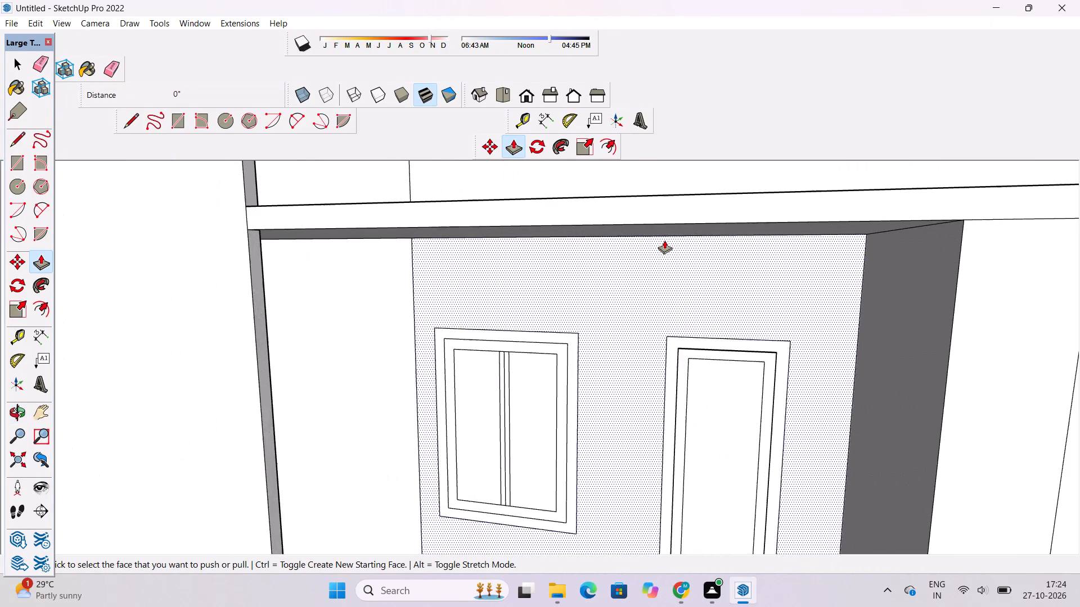
scroll(664, 240, up, 4)
click(671, 223)
scroll(671, 223, down, 6)
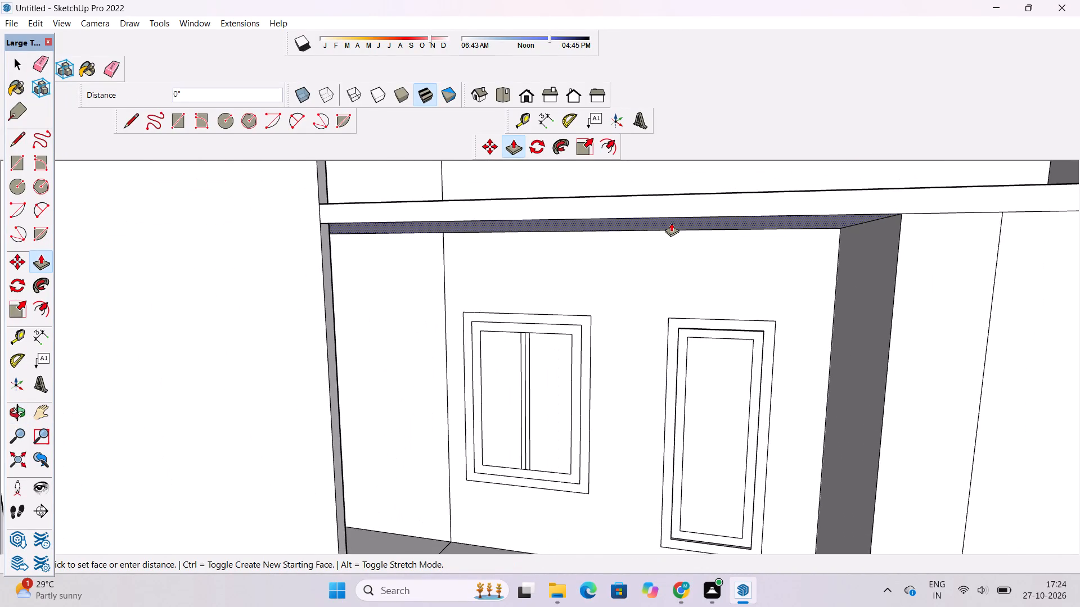
scroll(671, 223, down, 3)
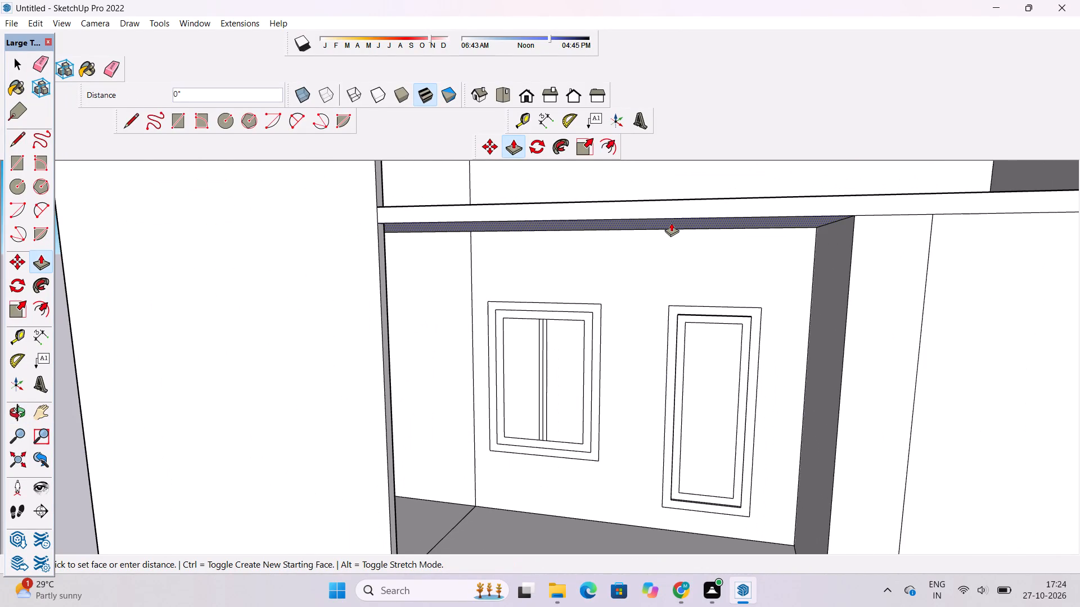
scroll(671, 223, down, 9)
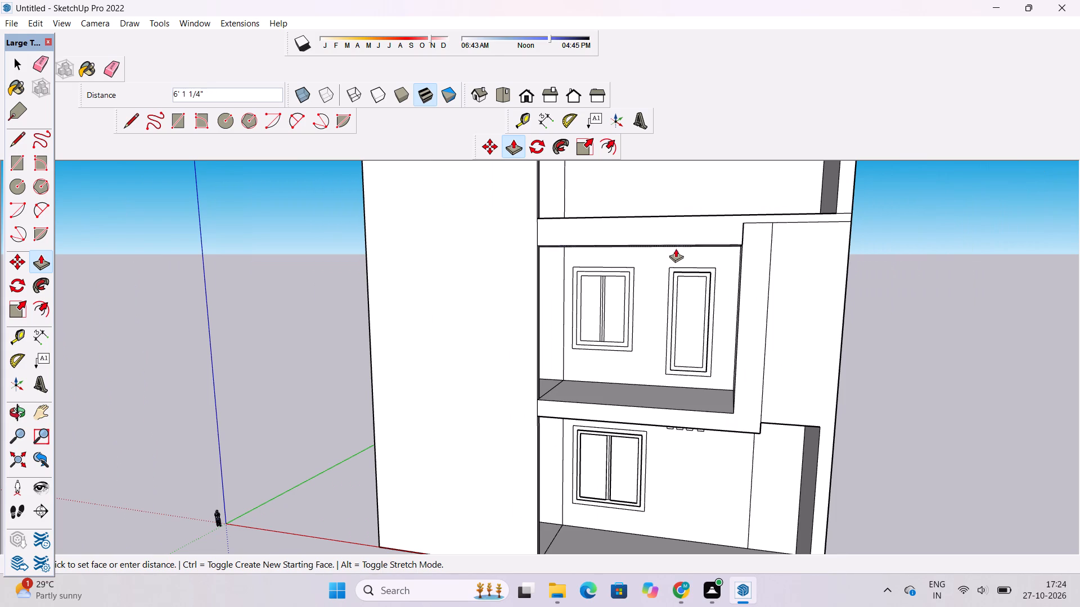
text(4')
key(Return)
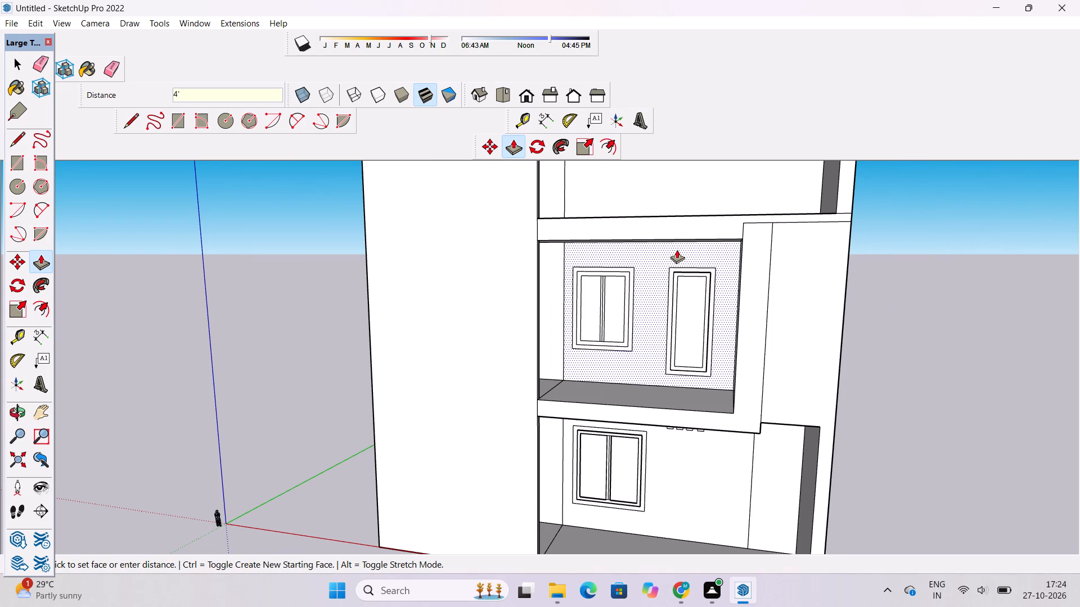
Examine the lowered middle-storey ceiling and the building's overall front from several angles.
key(o)
drag(647, 332, 781, 343)
scroll(754, 260, up, 4)
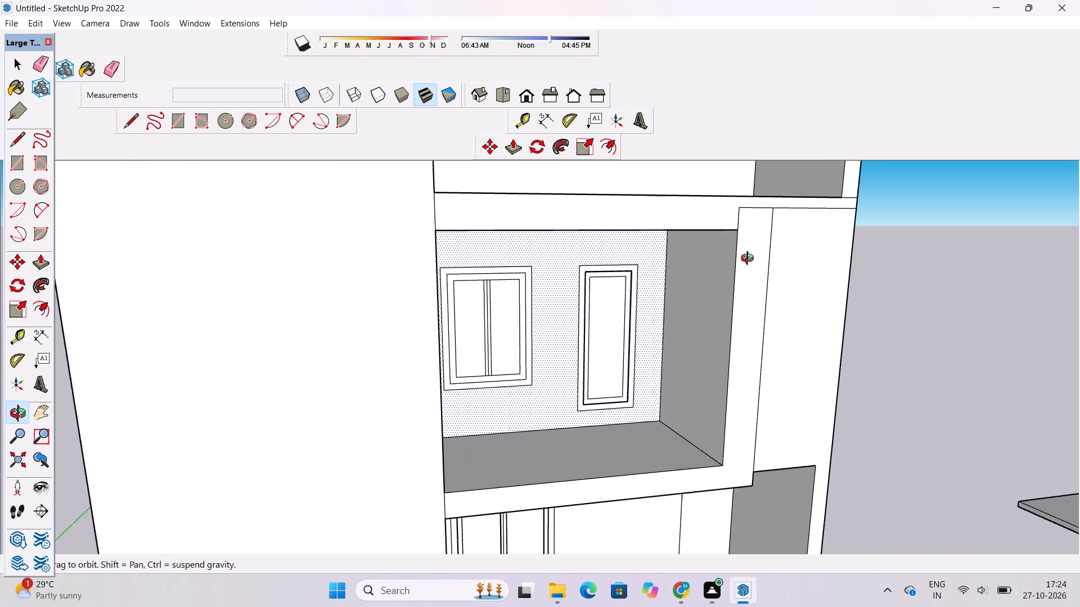
scroll(750, 260, up, 2)
scroll(733, 261, down, 3)
shift+click(734, 263)
drag(734, 263, 687, 268)
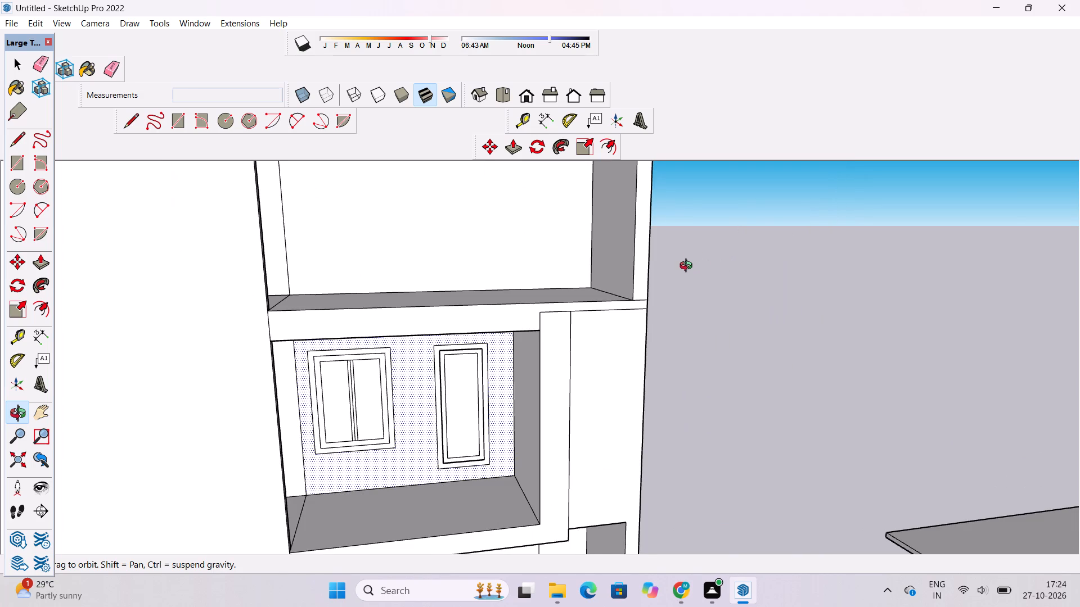
scroll(687, 256, down, 3)
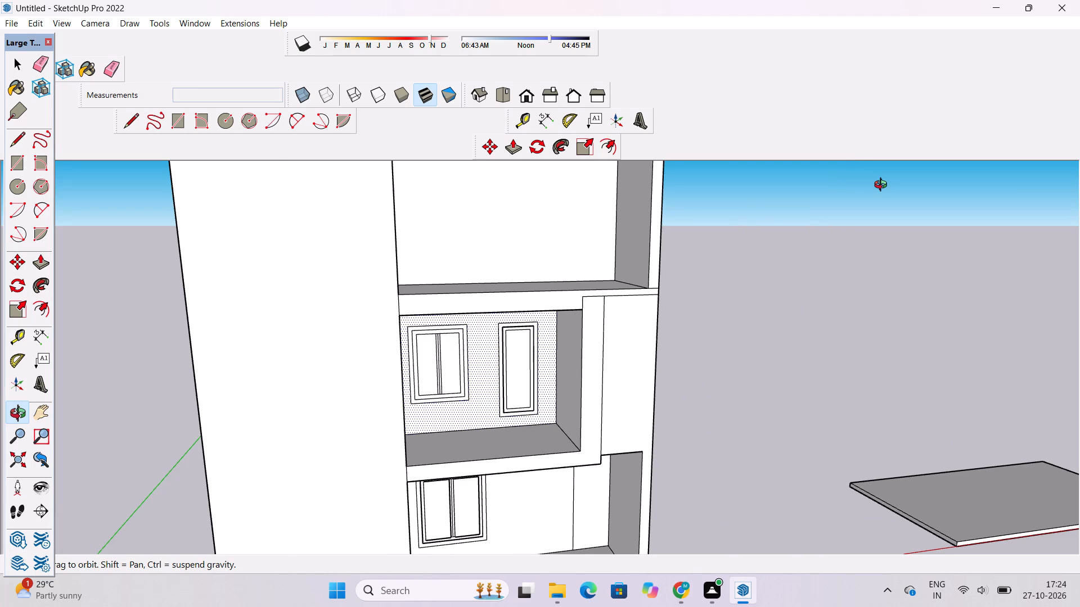
scroll(706, 124, down, 4)
scroll(404, 264, down, 6)
drag(404, 264, 317, 386)
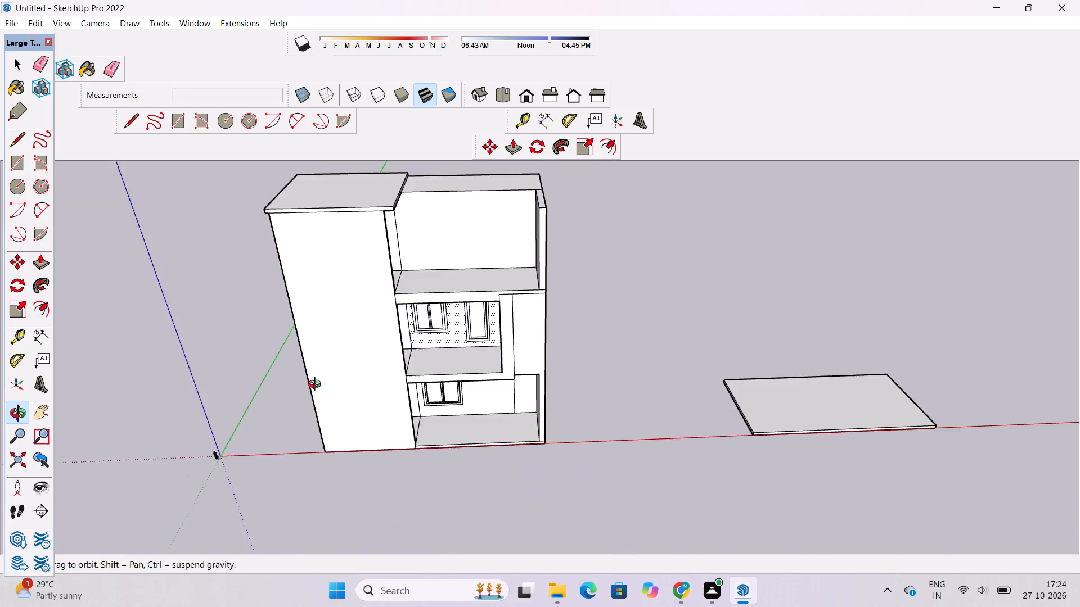
drag(317, 386, 316, 387)
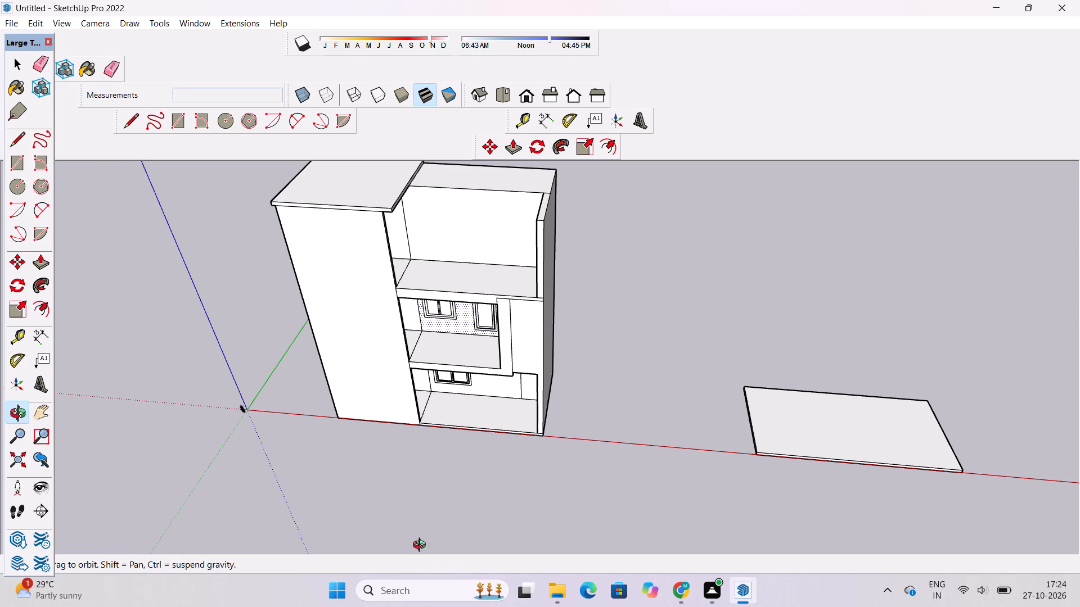
scroll(260, 360, down, 3)
drag(272, 431, 382, 288)
scroll(387, 344, up, 3)
shift+drag(389, 352, 461, 346)
drag(459, 347, 408, 365)
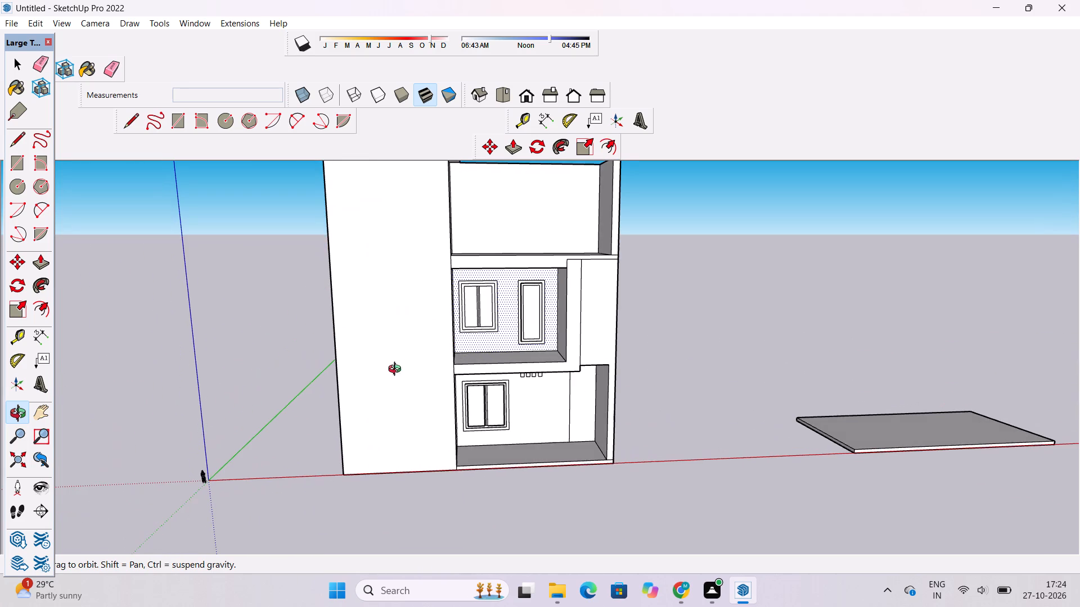
scroll(579, 371, up, 5)
key(space)
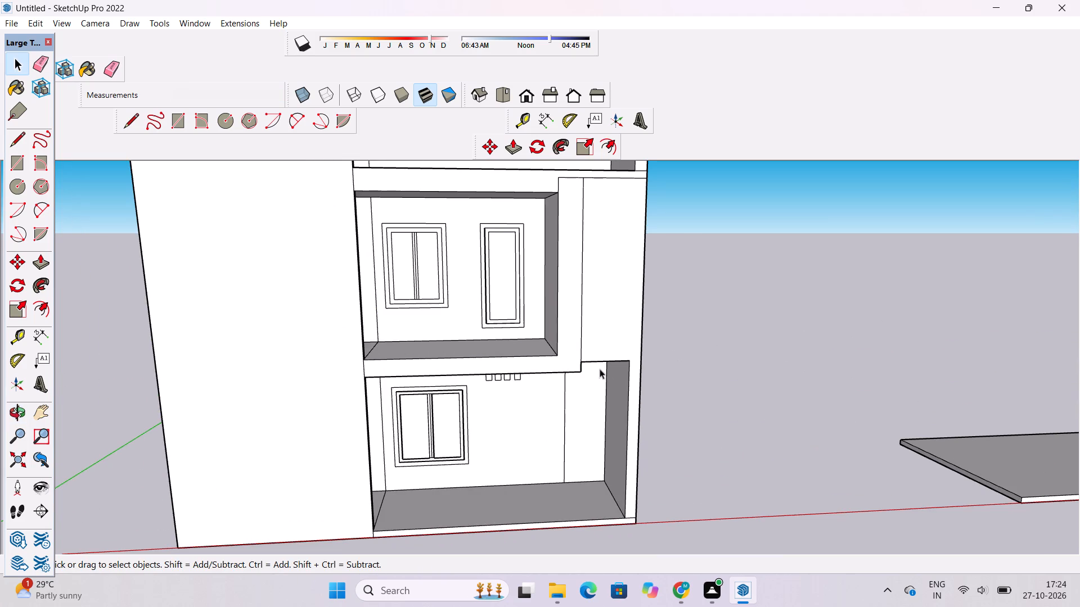
Check the height of the floor band below the middle storey with the Line tool.
key(o)
scroll(445, 400, down, 3)
shift+drag(451, 393, 435, 406)
drag(435, 406, 444, 420)
scroll(472, 277, up, 2)
shift+drag(476, 321, 475, 348)
drag(497, 439, 485, 348)
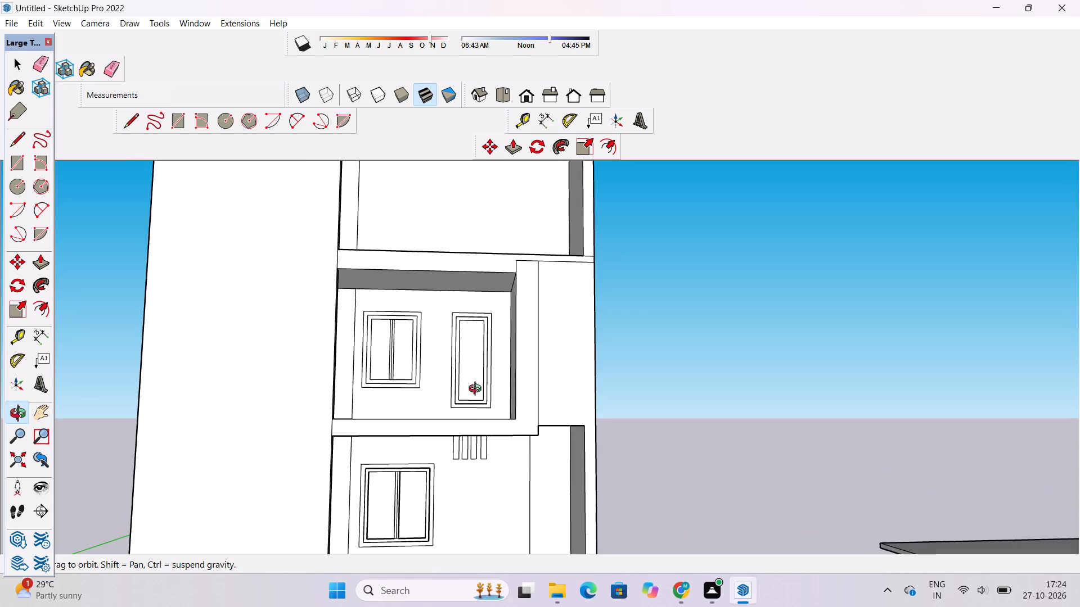
shift+drag(452, 451, 481, 400)
shift+drag(481, 400, 436, 450)
scroll(374, 390, up, 4)
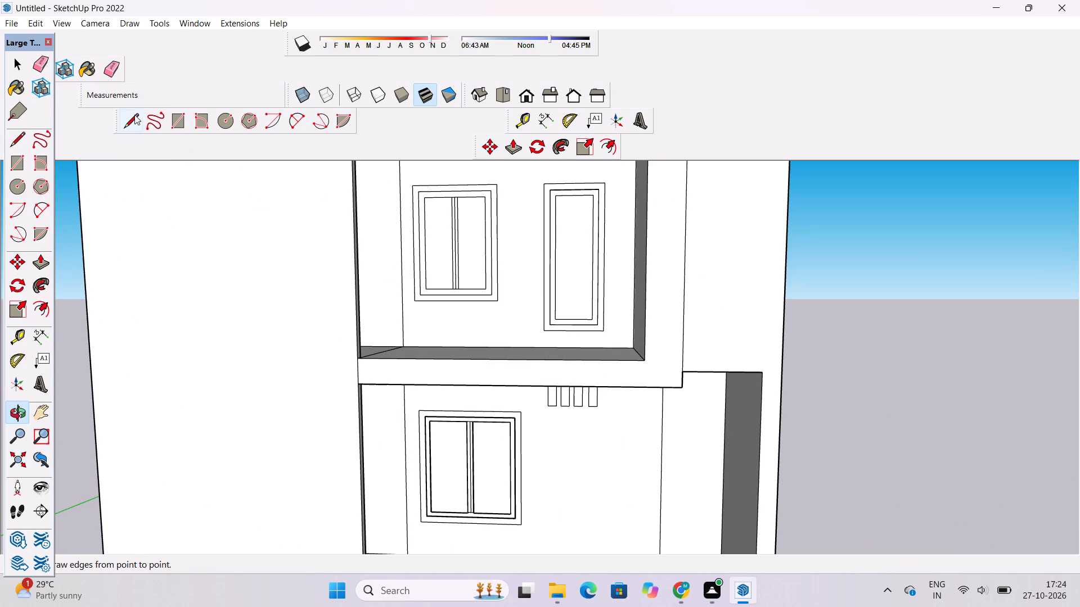
click(134, 115)
scroll(358, 404, up, 2)
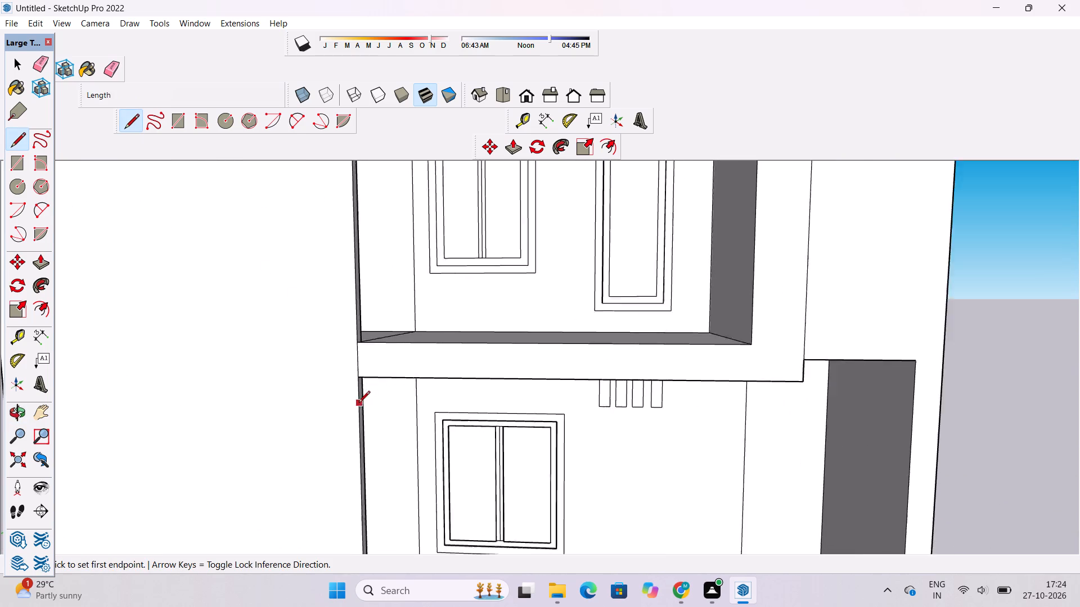
scroll(358, 404, up, 8)
click(353, 370)
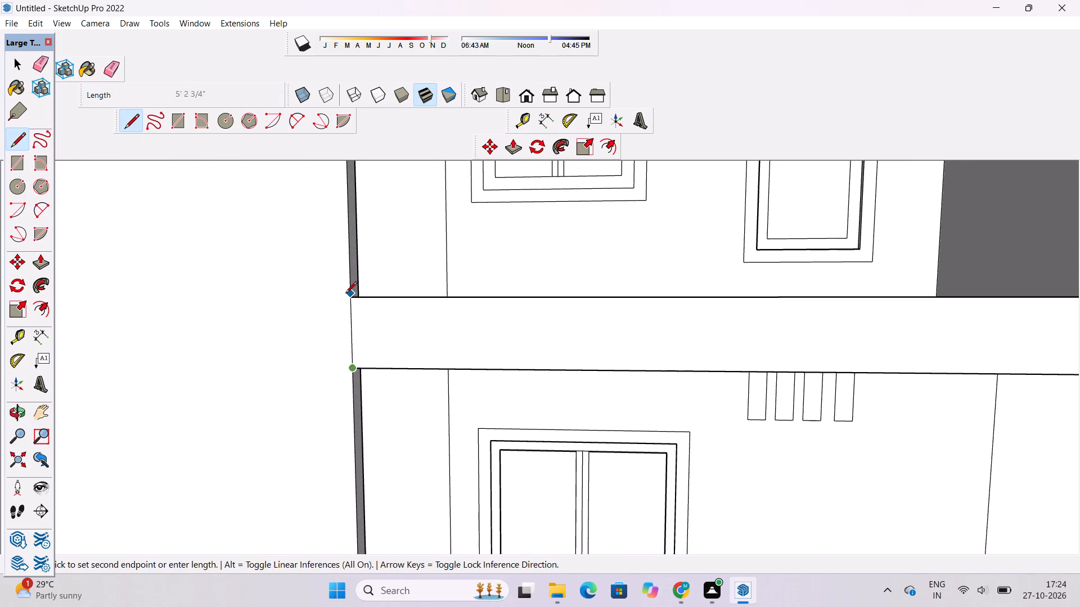
key(o)
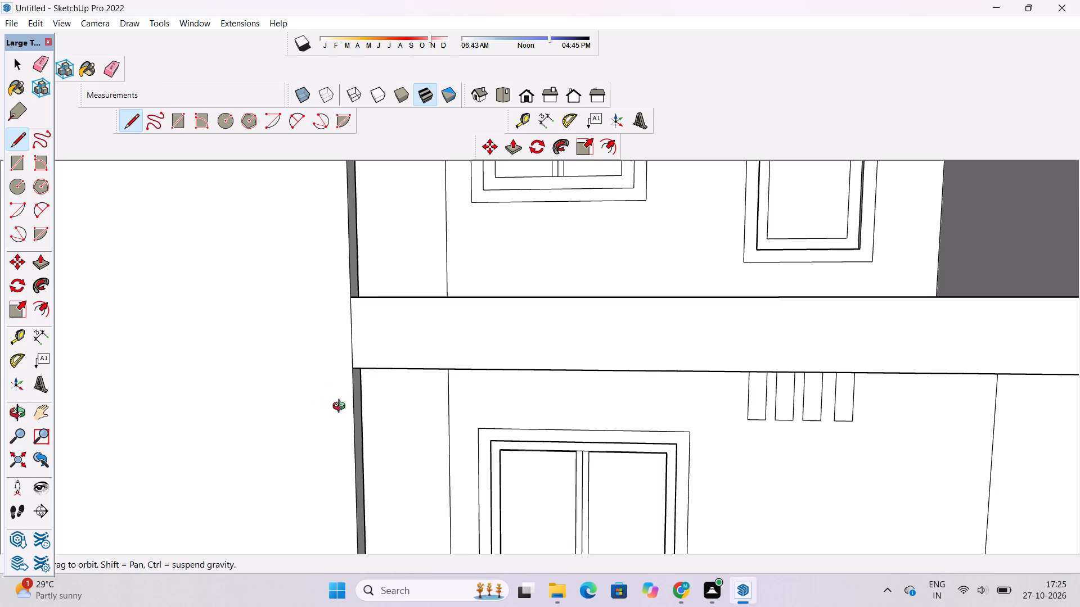
Check the height of the band above the middle storey's recess with the Line tool.
scroll(348, 407, down, 6)
drag(375, 383, 384, 425)
scroll(408, 401, down, 5)
shift+drag(407, 396, 380, 464)
shift+click(380, 466)
scroll(401, 402, down, 4)
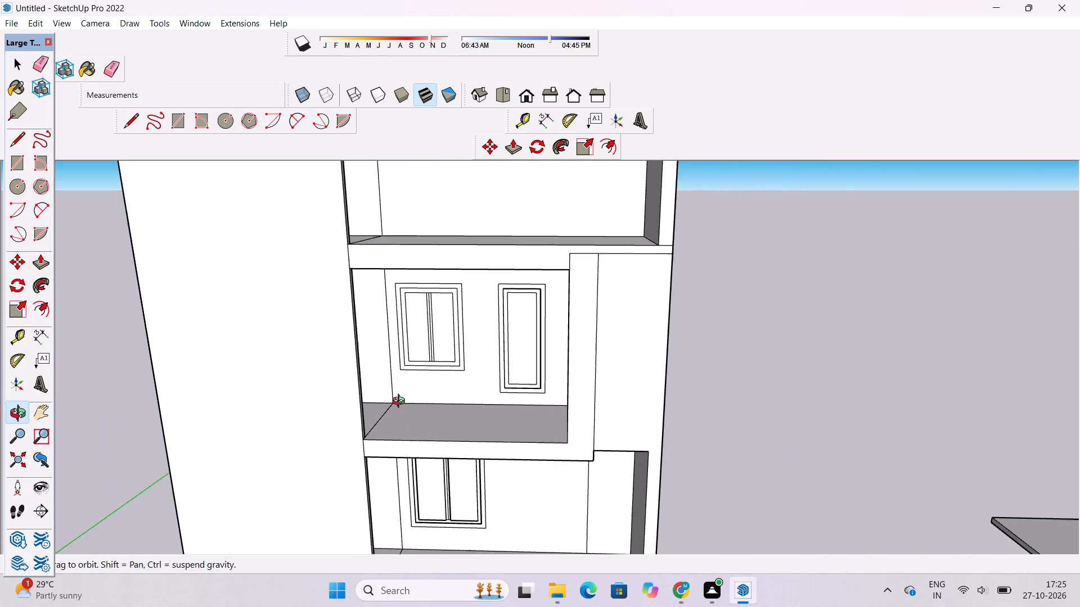
shift+drag(404, 404, 394, 445)
scroll(534, 357, up, 3)
shift+drag(536, 334, 542, 345)
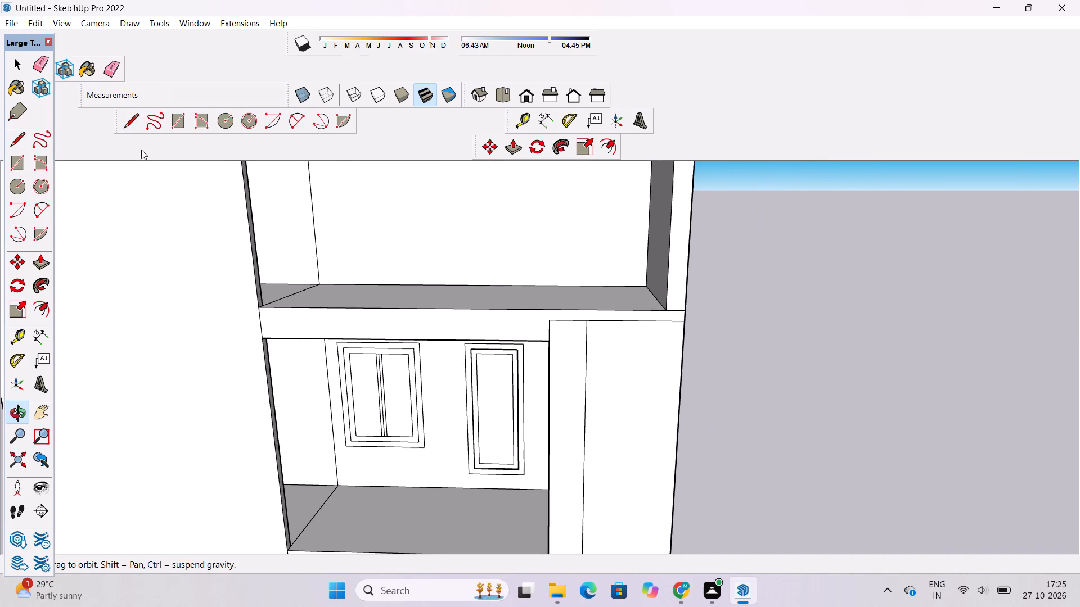
click(133, 123)
key(space)
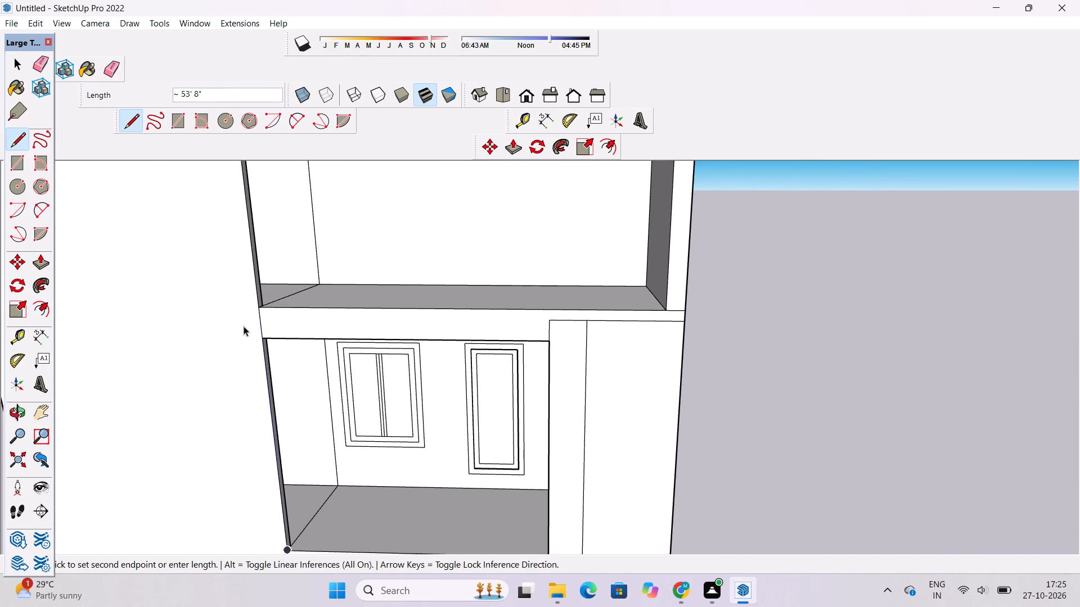
text(l)
scroll(245, 329, up, 8)
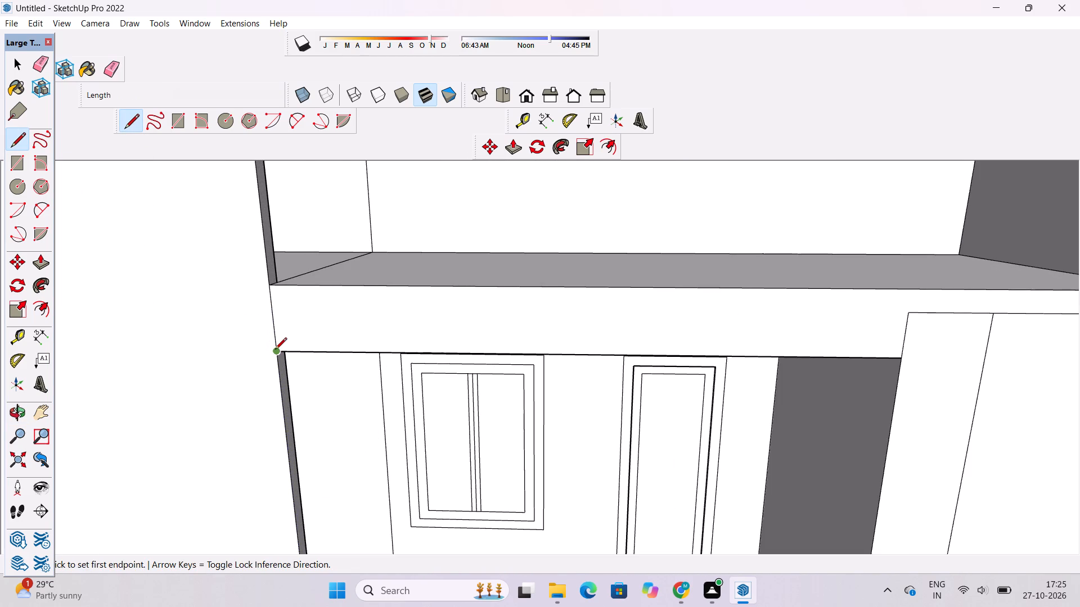
click(275, 350)
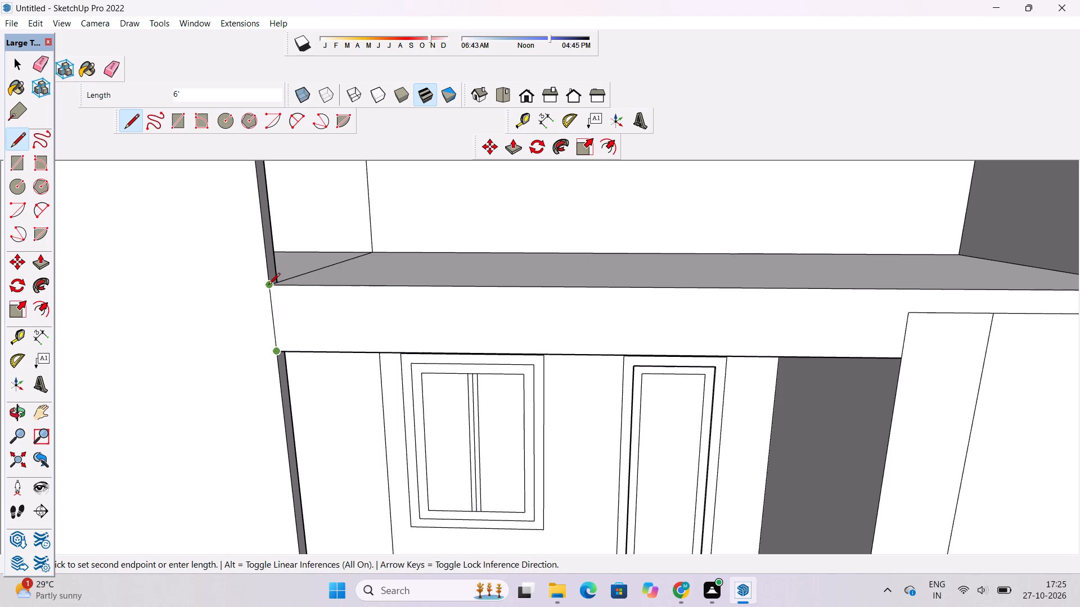
key(space)
Push the ceiling face of the middle storey's front recess up 1' with Push/Pull.
scroll(268, 286, down, 5)
key(o)
drag(321, 343, 339, 306)
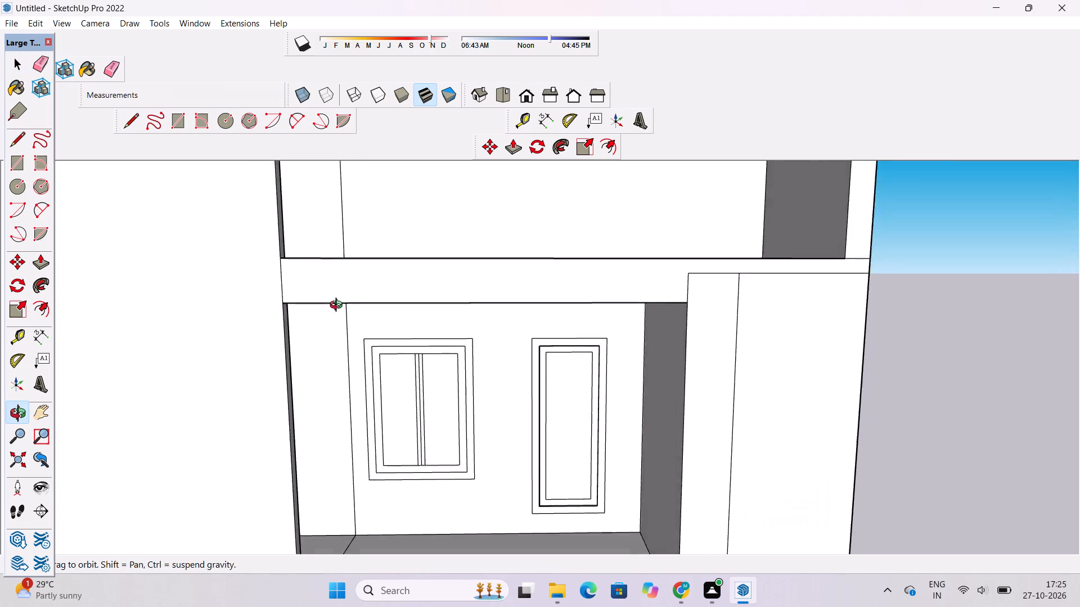
drag(339, 306, 340, 295)
shift+drag(340, 295, 314, 330)
drag(317, 338, 325, 292)
key(p)
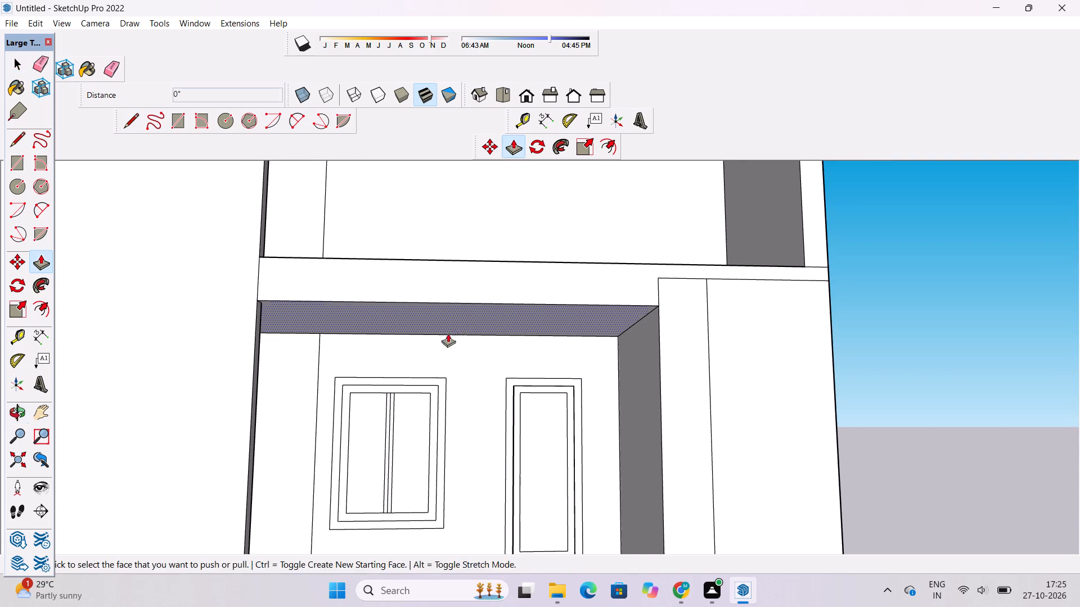
click(460, 319)
text(1')
key(Return)
Erase the short leftover edges where the band above the middle storey meets the vertical strip beside the recess.
key(o)
scroll(463, 309, down, 4)
drag(501, 288, 499, 332)
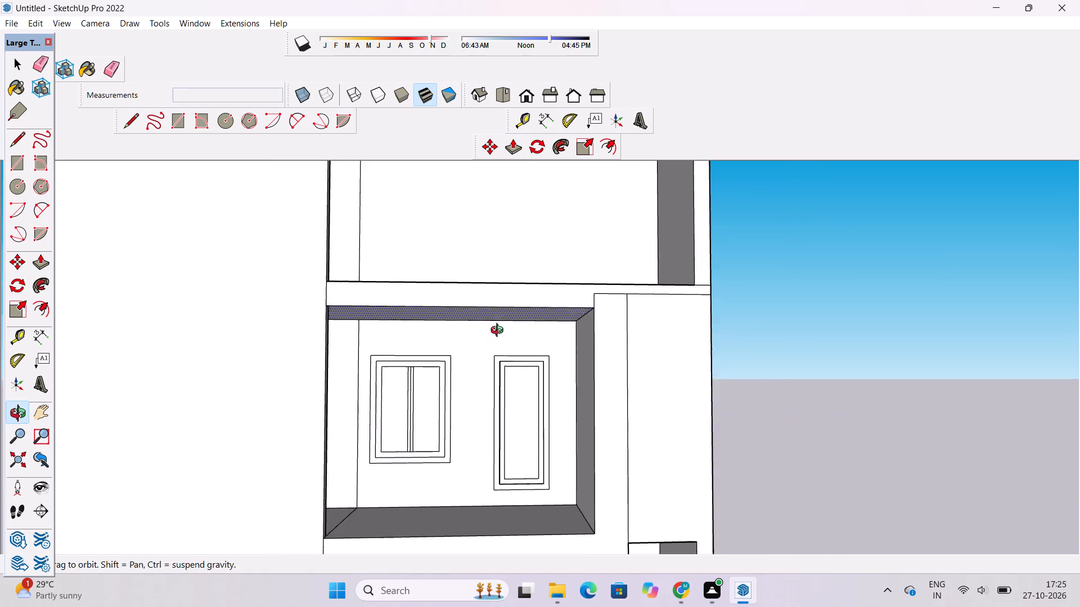
drag(499, 332, 498, 359)
shift+drag(584, 378, 563, 368)
scroll(590, 305, up, 3)
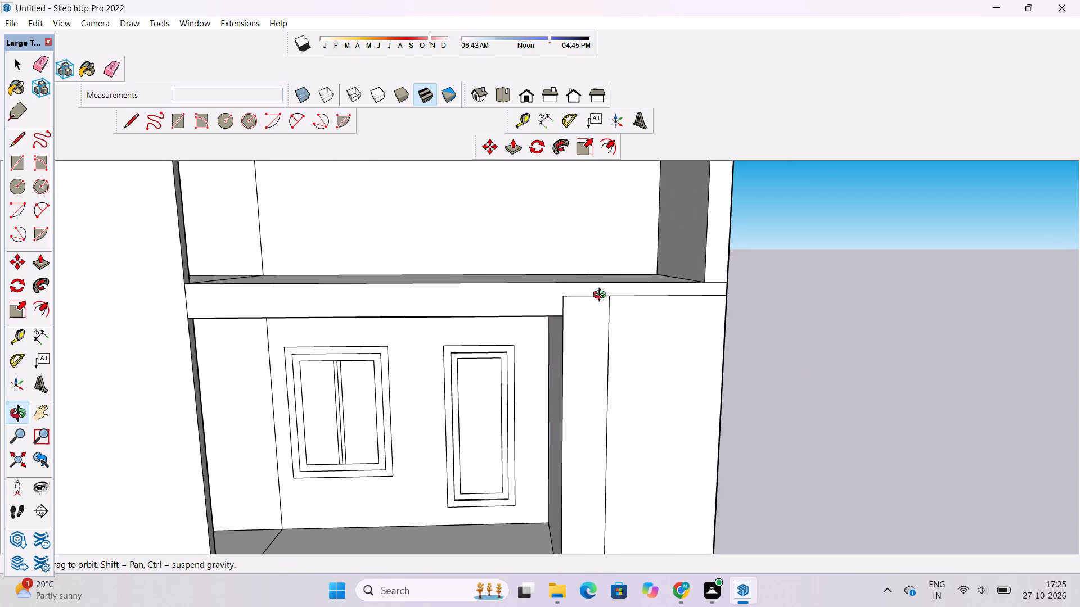
scroll(602, 296, down, 2)
shift+drag(597, 298, 575, 314)
scroll(572, 318, up, 3)
key(e)
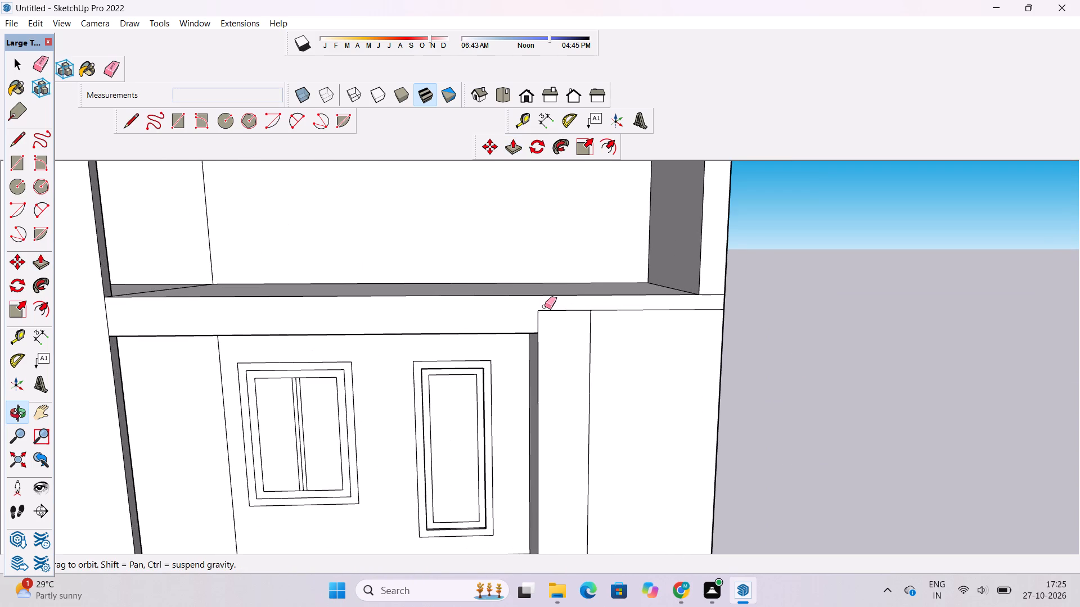
click(539, 311)
Draw a vertical edge from the plain side panel's upper inner corner up to the top storey's floor edge.
scroll(520, 324, down, 4)
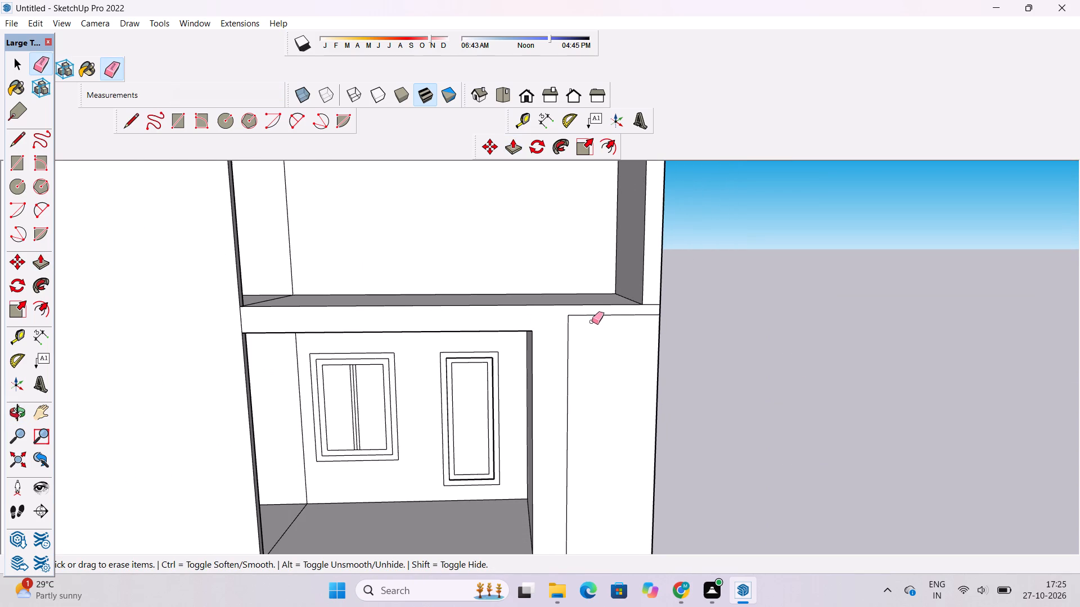
click(134, 125)
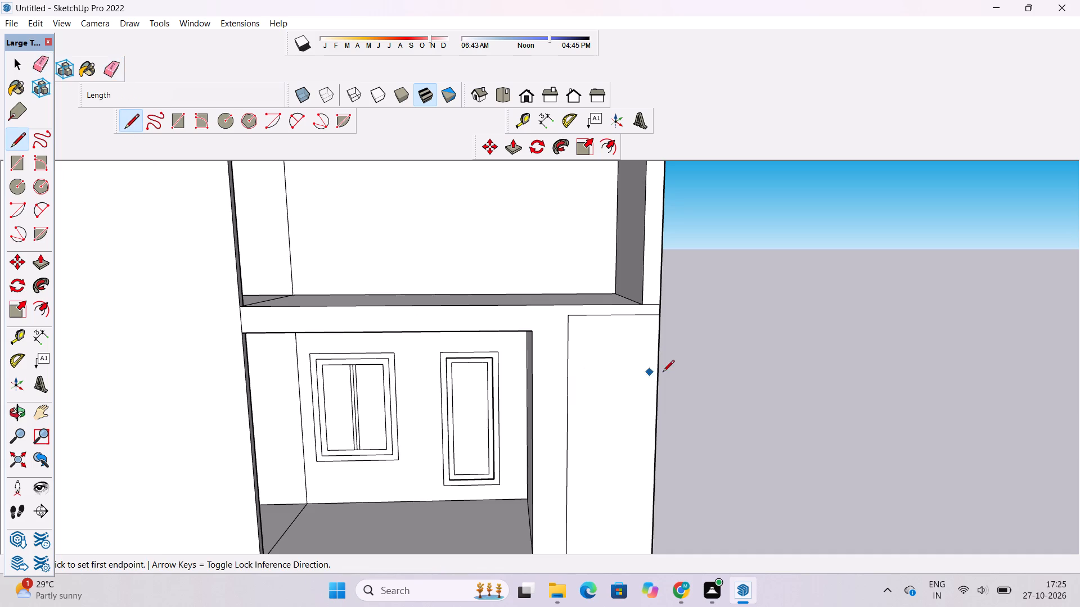
scroll(576, 312, up, 11)
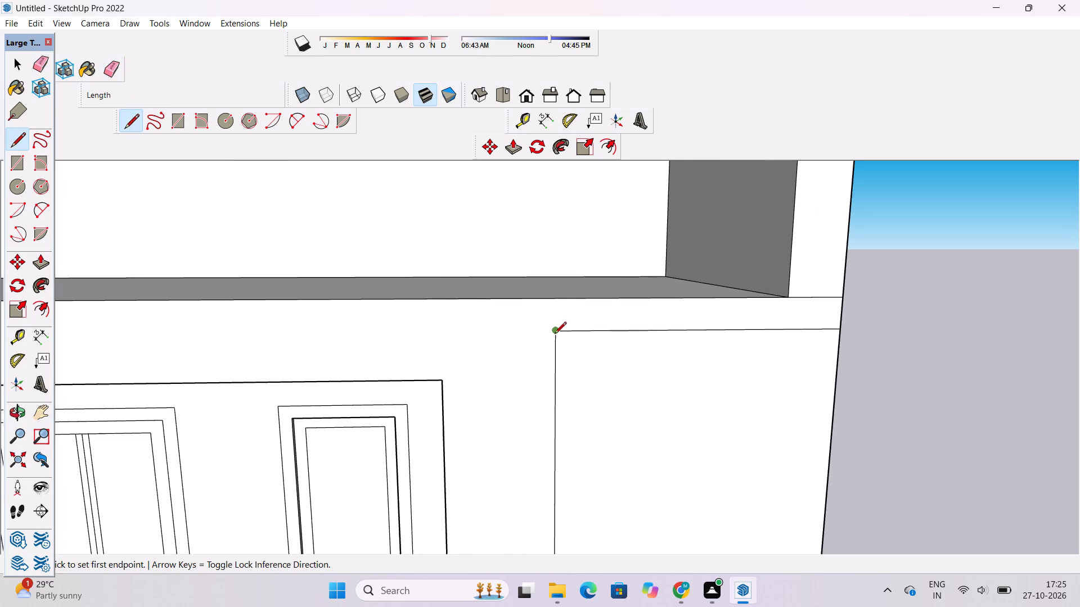
click(555, 334)
click(556, 300)
Erase the horizontal edge across the top of the plain side panel beside the middle storey's recess.
scroll(510, 305, down, 5)
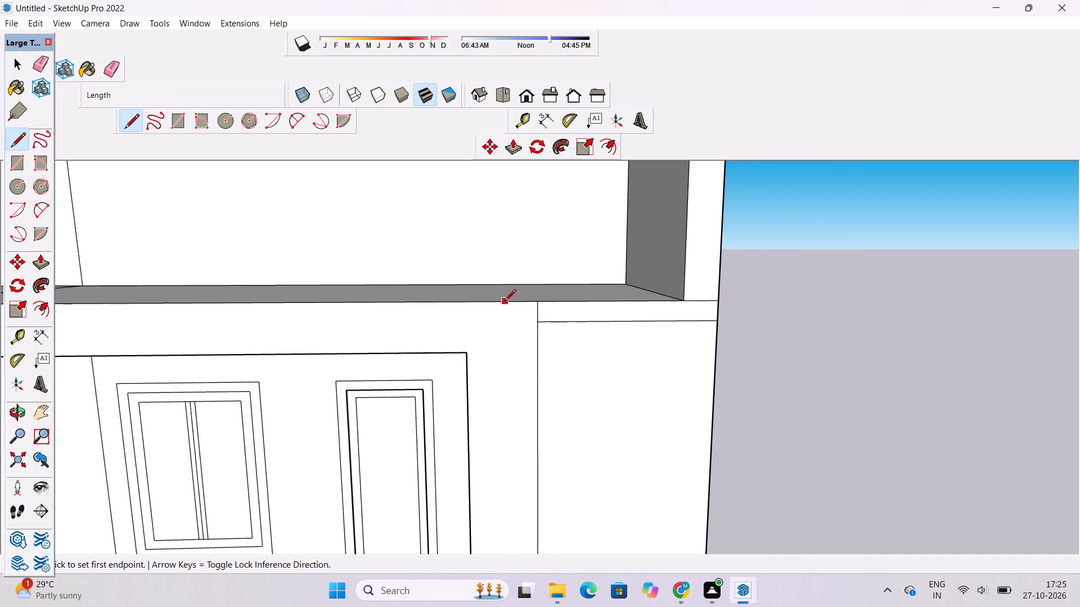
scroll(505, 302, down, 3)
key(e)
click(582, 316)
Examine the middle storey's merged front frame and the building's overall front from several angles.
scroll(493, 341, down, 3)
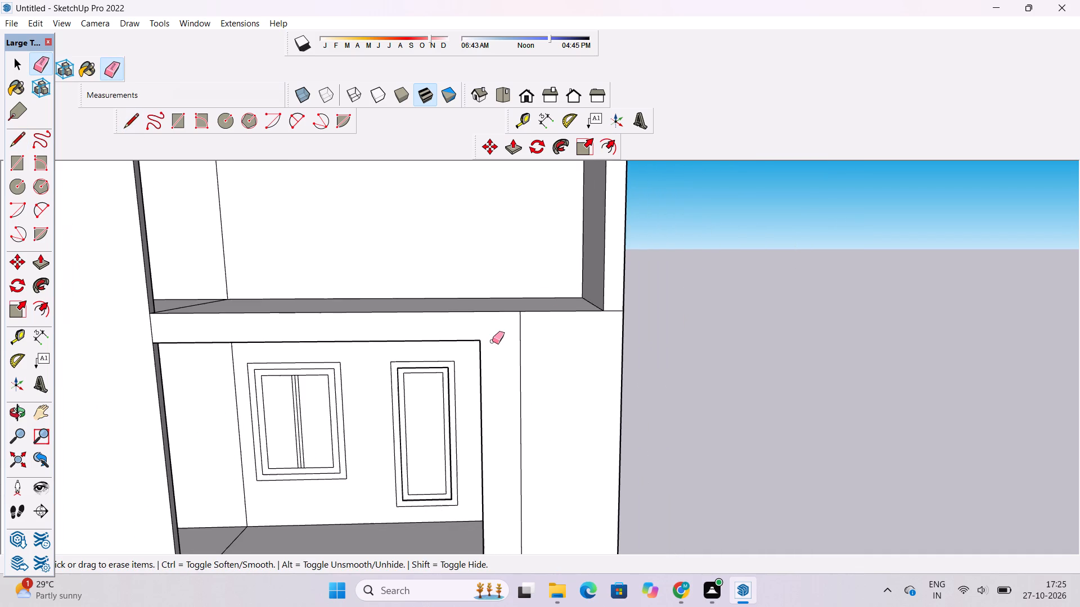
key(o)
drag(737, 316, 555, 311)
scroll(555, 311, down, 4)
drag(459, 350, 454, 410)
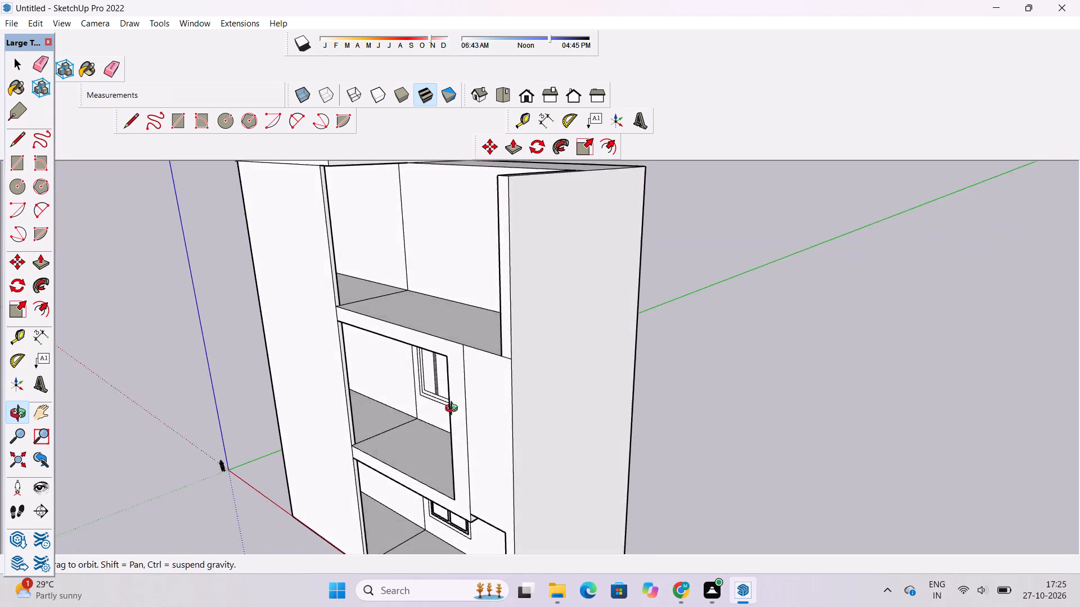
drag(454, 410, 551, 400)
scroll(459, 383, down, 5)
shift+drag(466, 463, 485, 425)
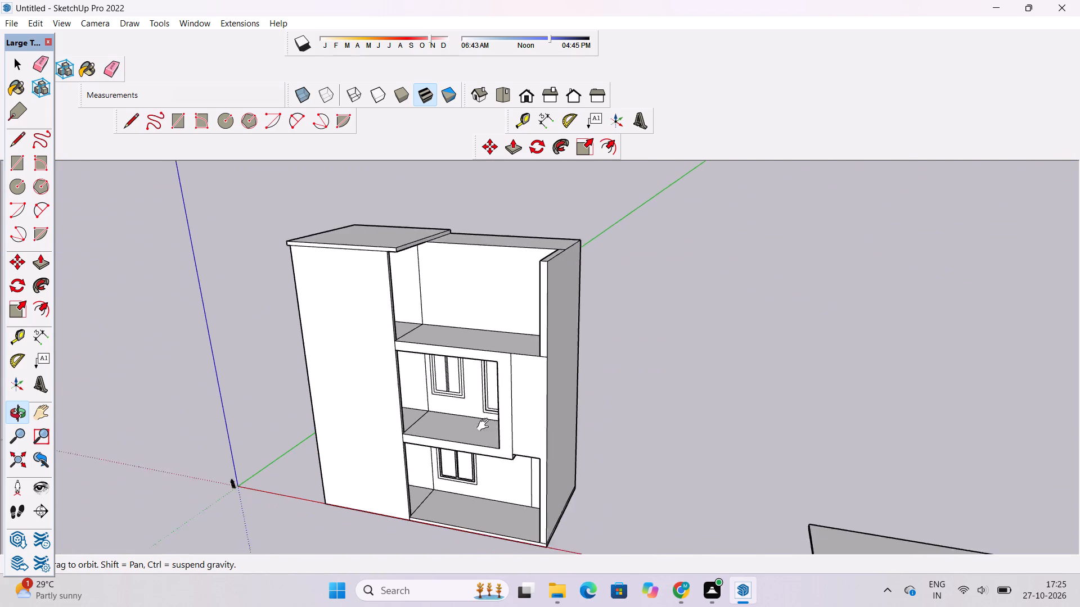
shift+drag(485, 425, 485, 426)
drag(485, 423, 598, 332)
scroll(577, 365, up, 2)
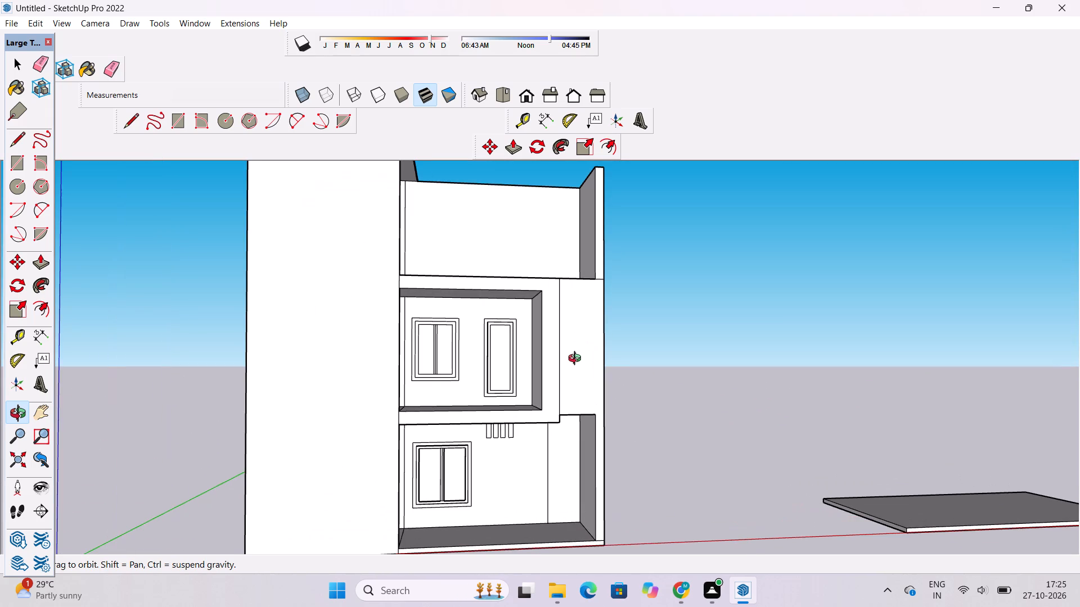
drag(577, 359, 575, 367)
scroll(549, 378, down, 1)
shift+drag(551, 361, 567, 444)
scroll(547, 386, up, 1)
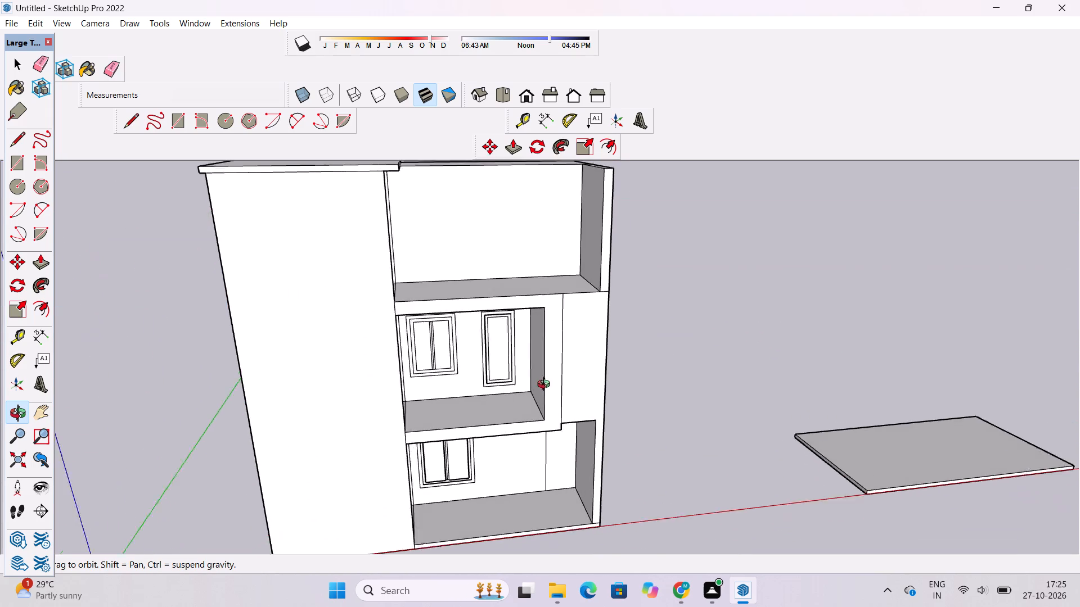
scroll(546, 386, up, 2)
shift+drag(553, 367, 521, 382)
scroll(510, 394, up, 3)
shift+drag(506, 395, 496, 400)
drag(548, 424, 461, 305)
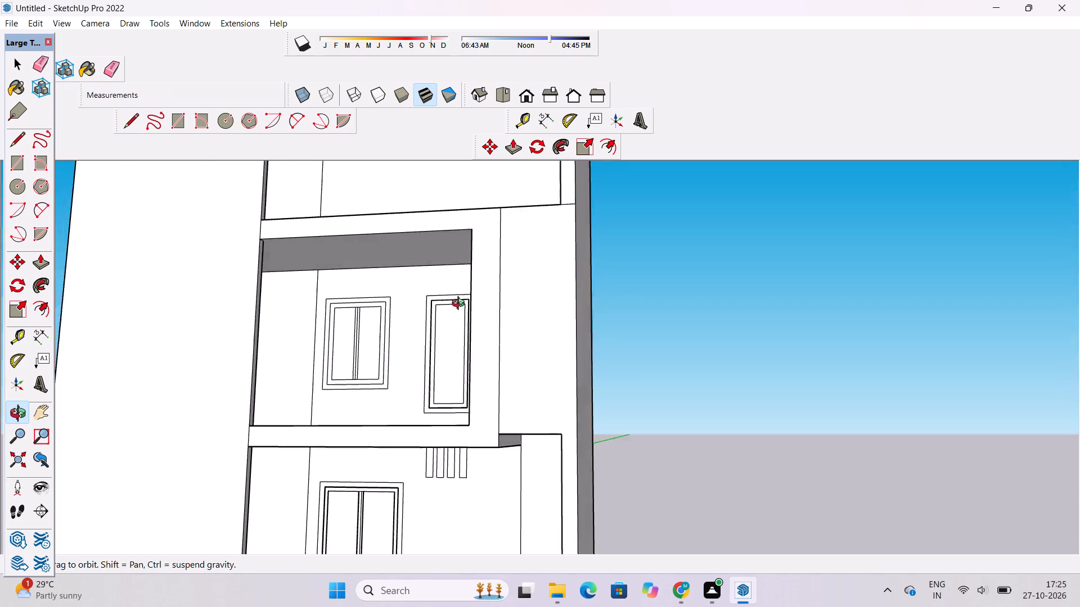
drag(461, 305, 584, 367)
shift+drag(592, 383, 556, 322)
drag(476, 347, 543, 364)
scroll(468, 333, down, 3)
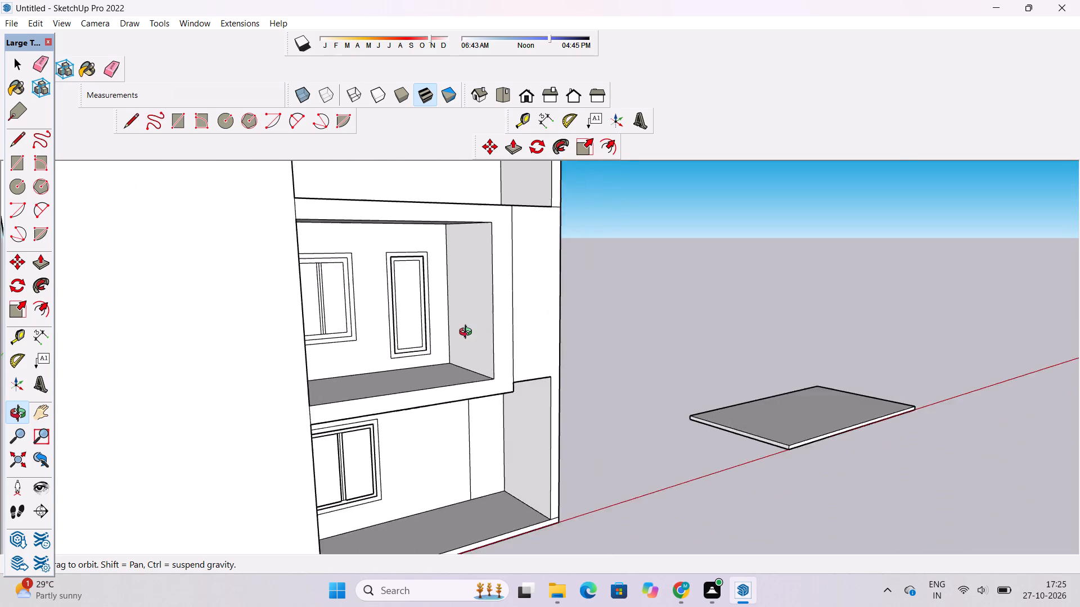
Push the side wall face of the middle storey's recess outward about 1' 10 1/2", narrowing the vertical strip beside it.
scroll(468, 333, down, 1)
shift+drag(469, 337, 481, 391)
scroll(489, 397, up, 3)
shift+drag(490, 396, 479, 391)
drag(475, 391, 460, 390)
key(p)
scroll(357, 404, down, 2)
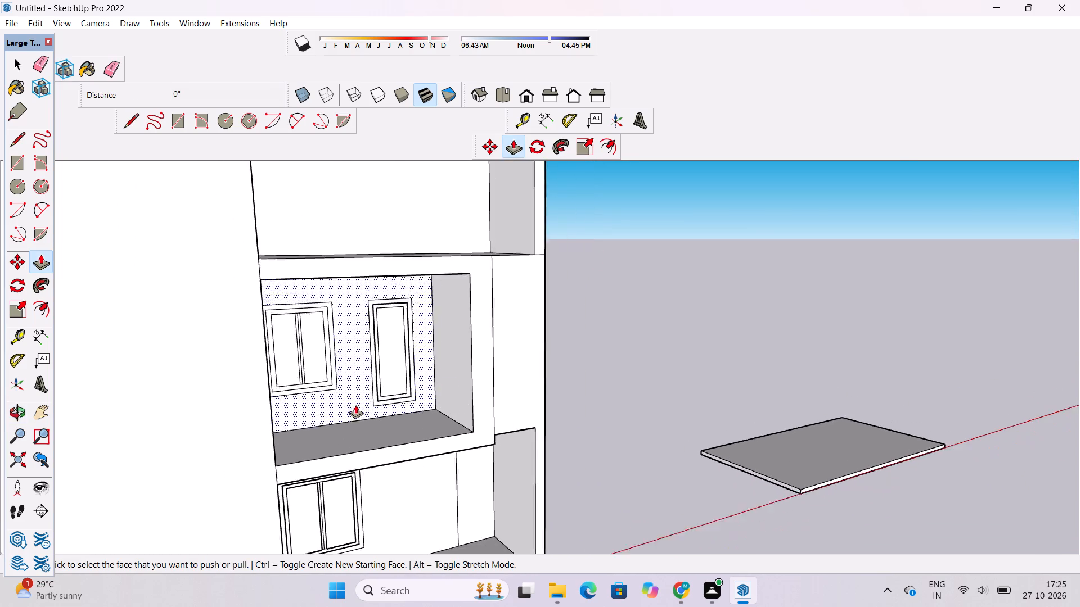
scroll(355, 405, down, 1)
scroll(435, 382, up, 5)
click(438, 377)
scroll(439, 375, down, 2)
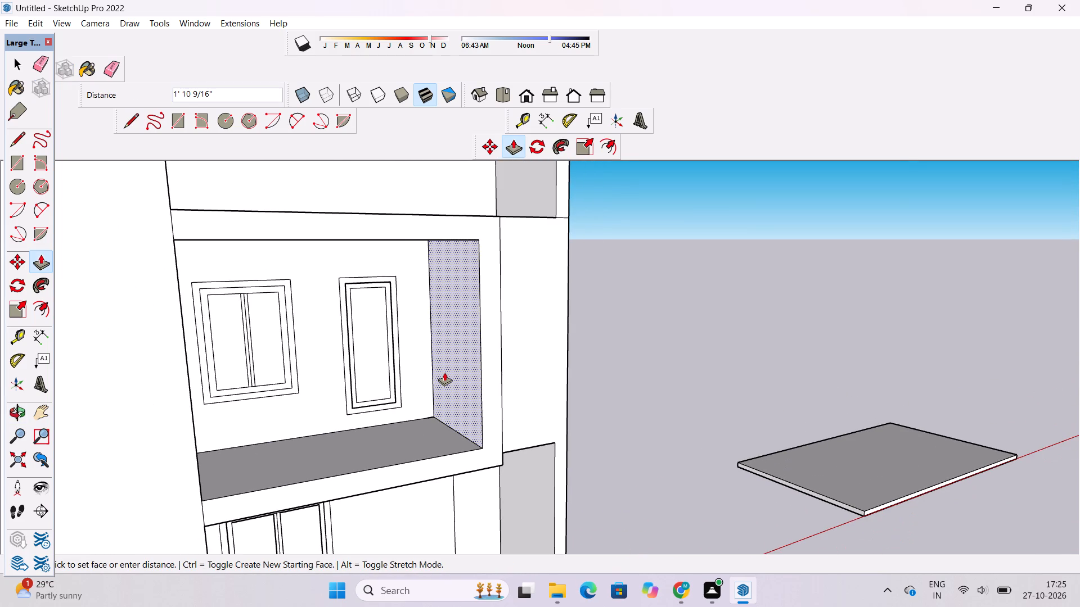
click(444, 372)
key(space)
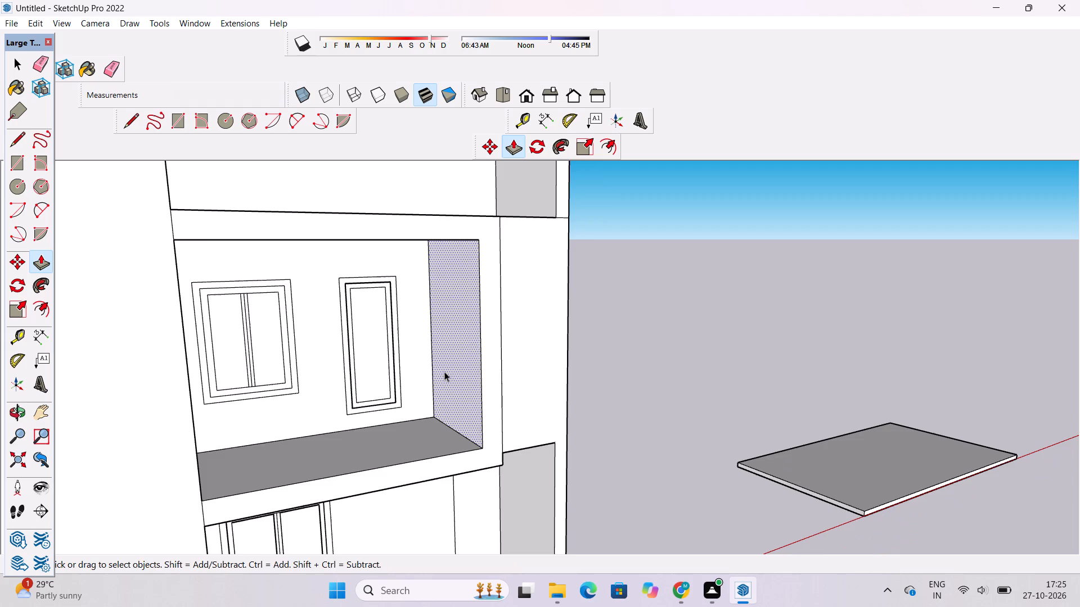
Examine the narrowed vertical strip and the building's front and side from several angles.
key(o)
drag(556, 368, 471, 368)
scroll(470, 364, down, 4)
drag(472, 364, 484, 368)
drag(496, 361, 378, 389)
scroll(382, 384, down, 2)
shift+drag(407, 406, 348, 411)
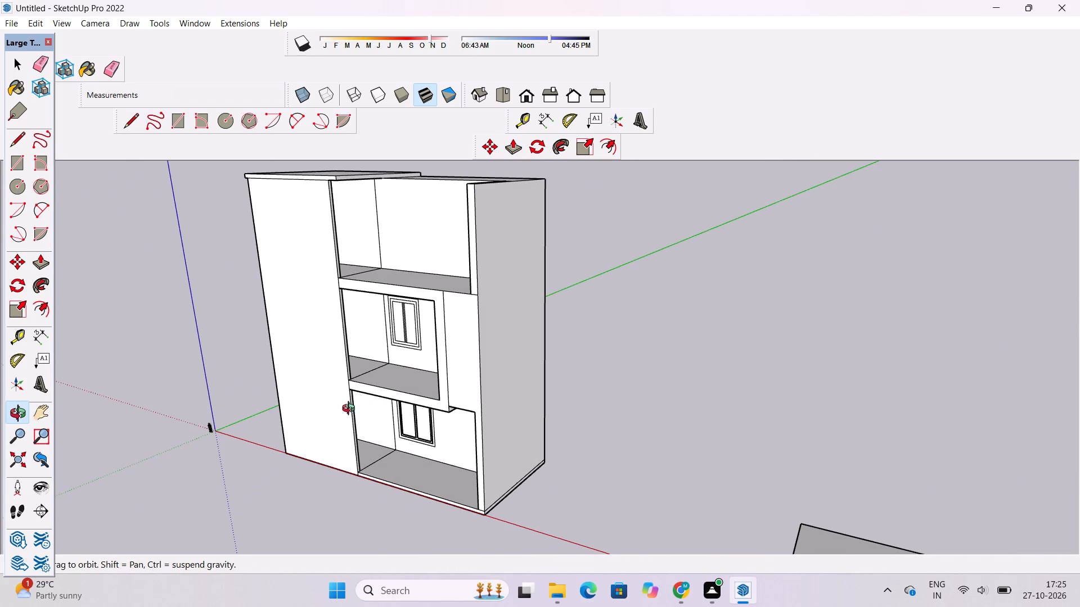
shift+drag(386, 415, 397, 401)
drag(444, 402, 421, 375)
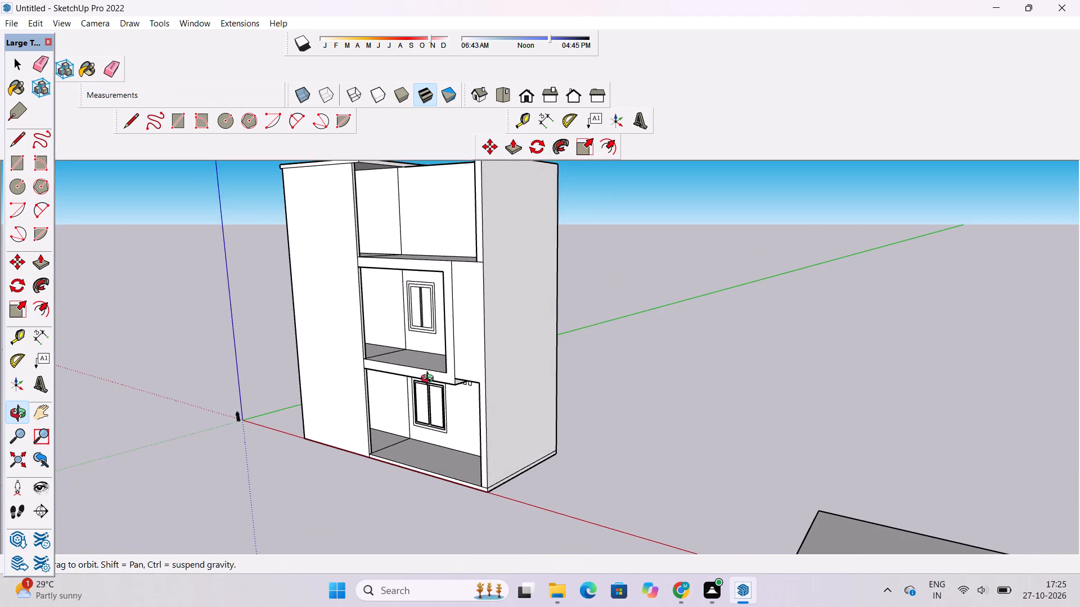
Push/Pull the front face of the middle storey's frame outward by 4'.
scroll(430, 380, up, 4)
shift+drag(430, 380, 435, 389)
drag(435, 391, 411, 395)
shift+drag(415, 386, 433, 392)
drag(439, 393, 417, 400)
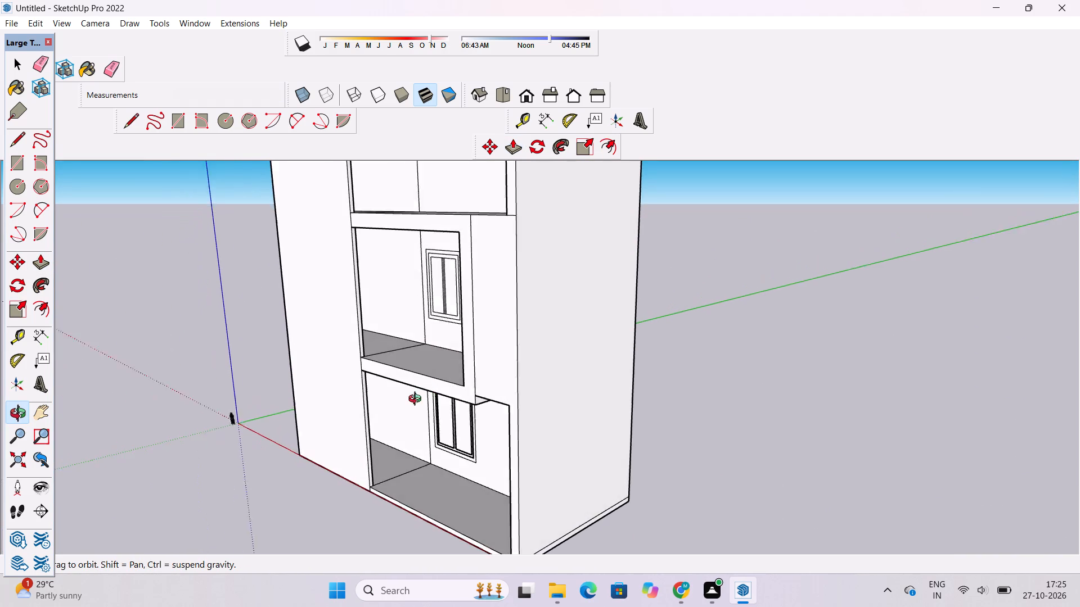
drag(417, 400, 416, 400)
shift+drag(412, 400, 418, 395)
key(p)
scroll(424, 374, up, 5)
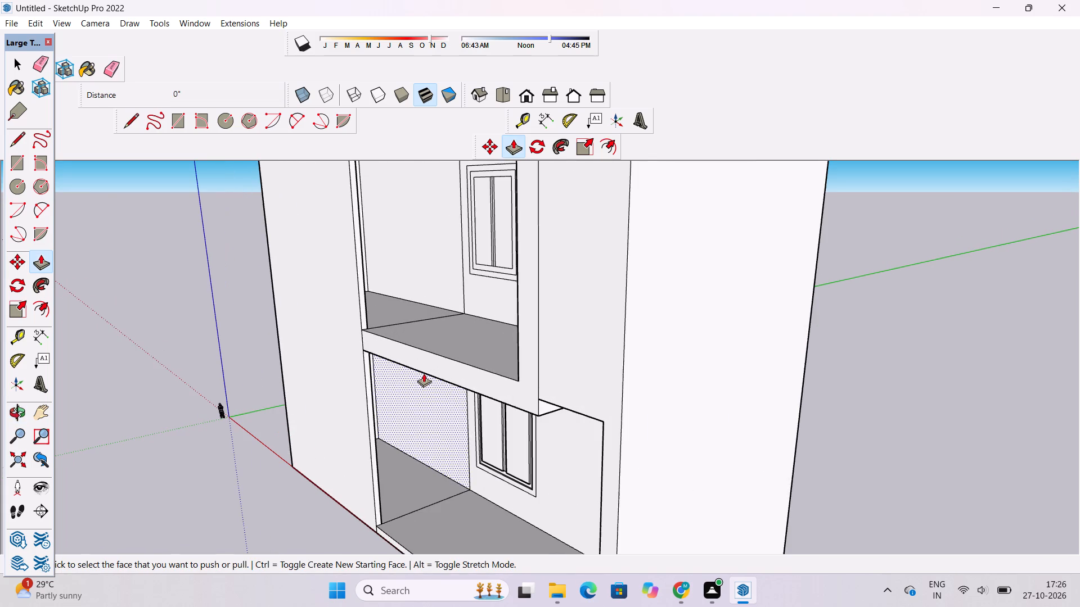
click(442, 369)
scroll(442, 369, down, 2)
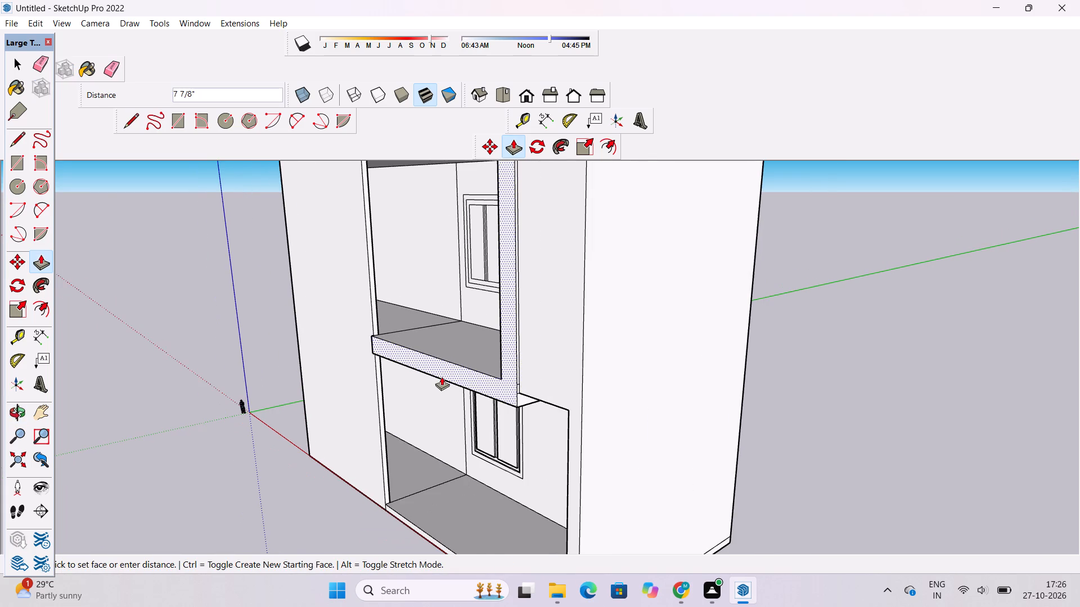
scroll(442, 377, down, 5)
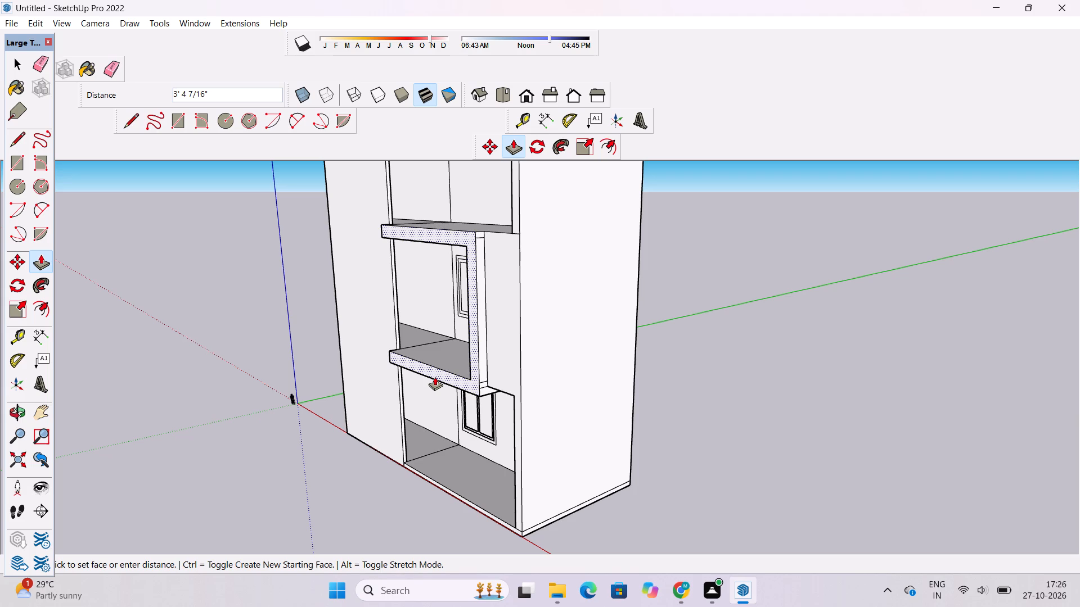
key(5)
key(BackSpace)
text(4')
key(Return)
Erase the leftover horizontal edge on the end face of the middle frame's lower band, beside the tall front wall.
key(o)
drag(399, 368, 681, 384)
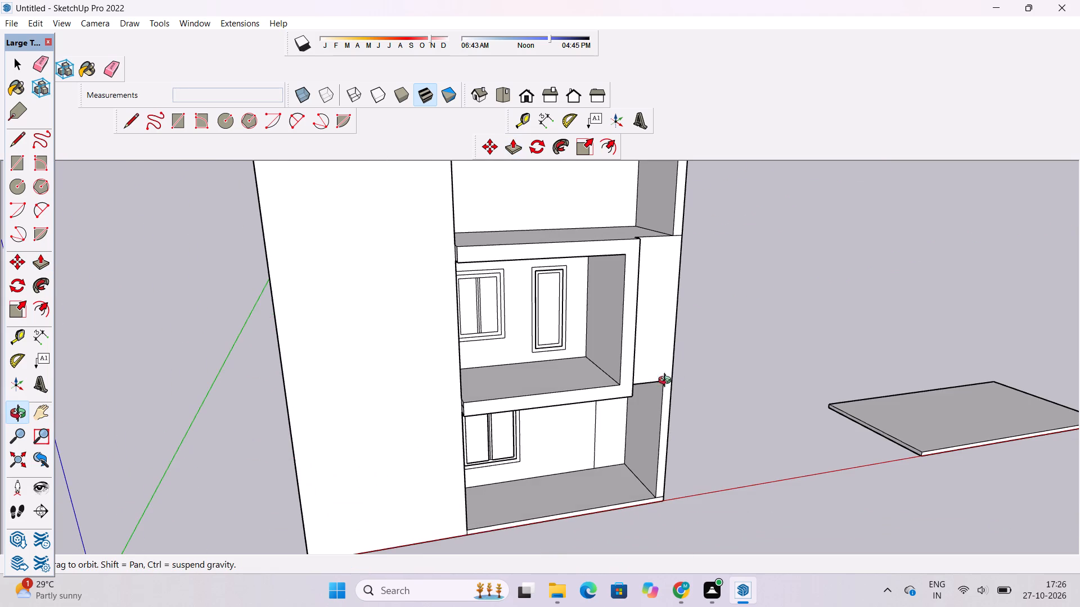
shift+drag(498, 415, 499, 395)
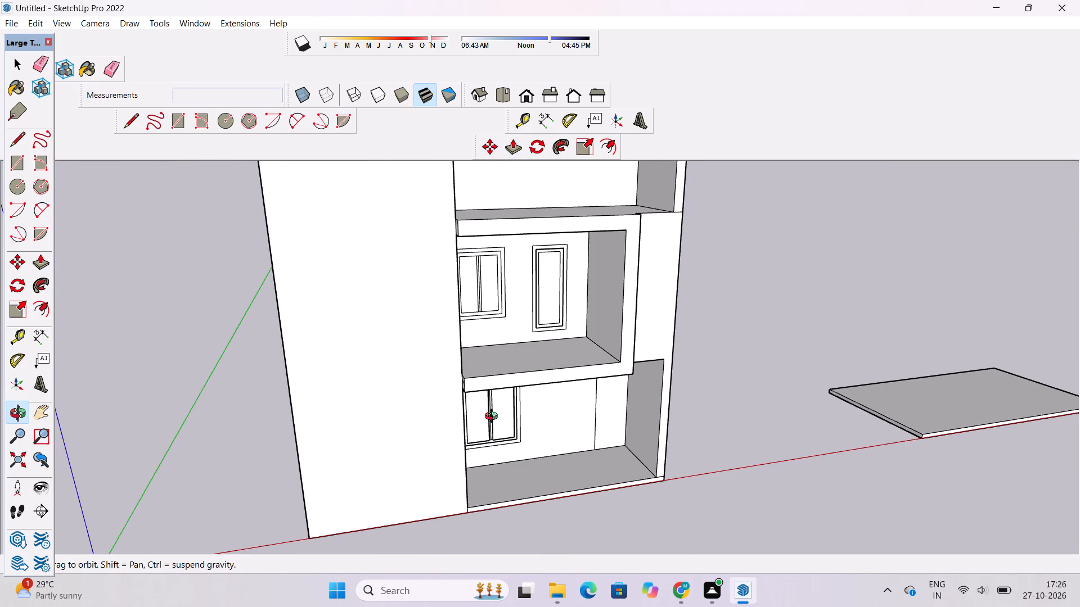
scroll(494, 418, down, 7)
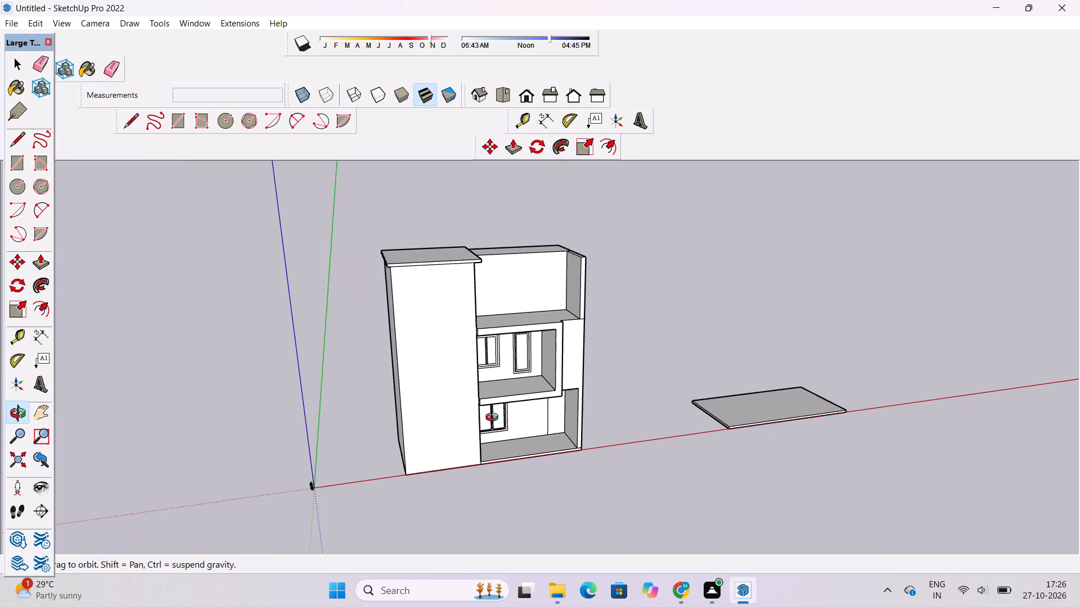
scroll(490, 407, up, 8)
shift+drag(488, 405, 487, 415)
scroll(449, 421, up, 4)
shift+drag(445, 419, 445, 427)
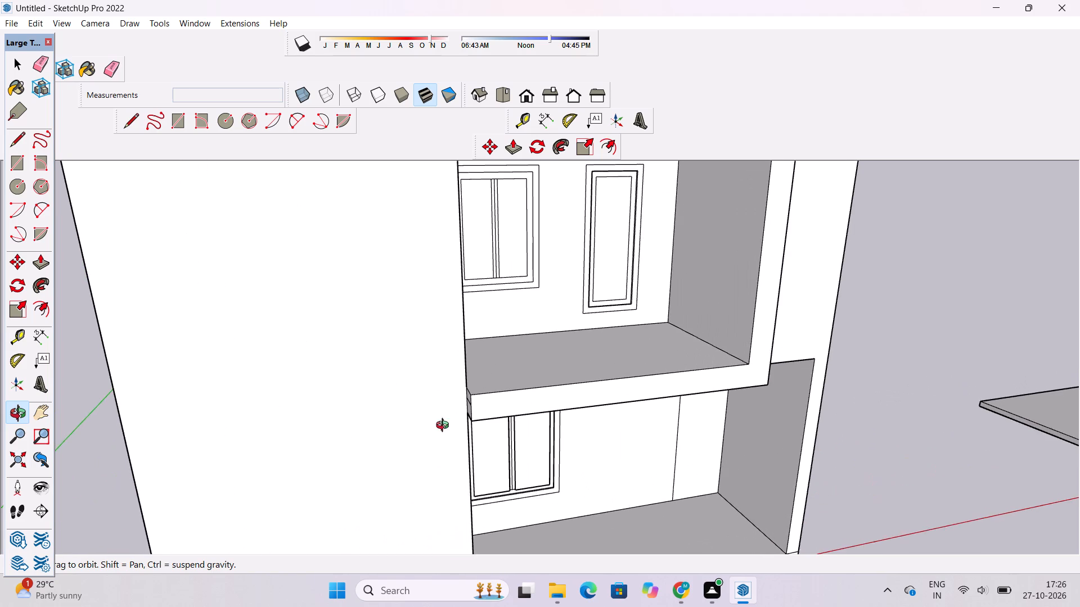
drag(445, 427, 523, 424)
scroll(534, 418, up, 4)
shift+drag(526, 416, 515, 425)
scroll(515, 425, up, 8)
key(e)
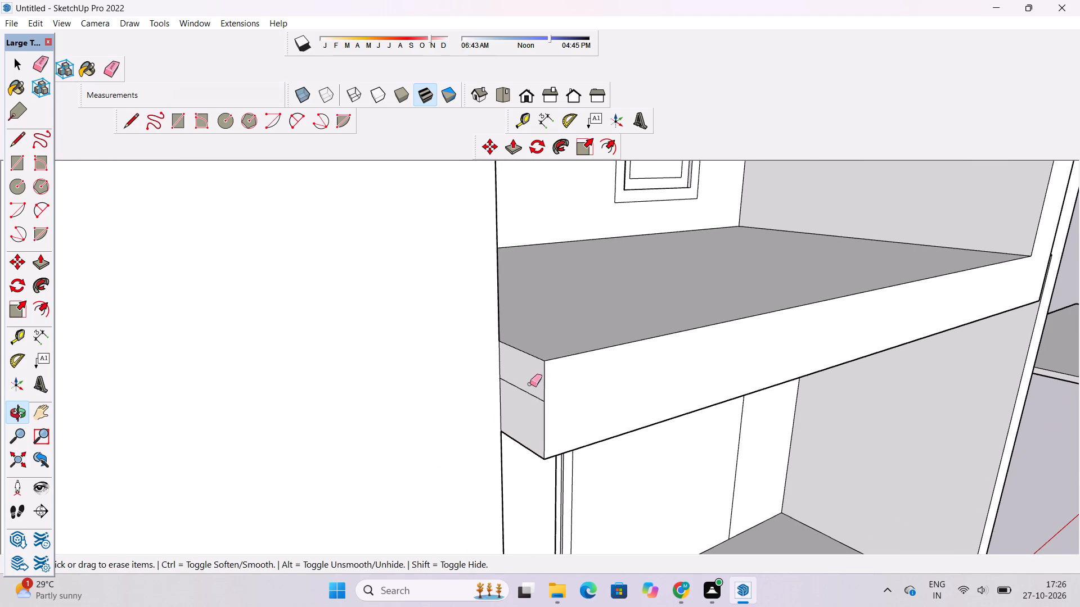
drag(529, 383, 521, 402)
scroll(427, 473, down, 20)
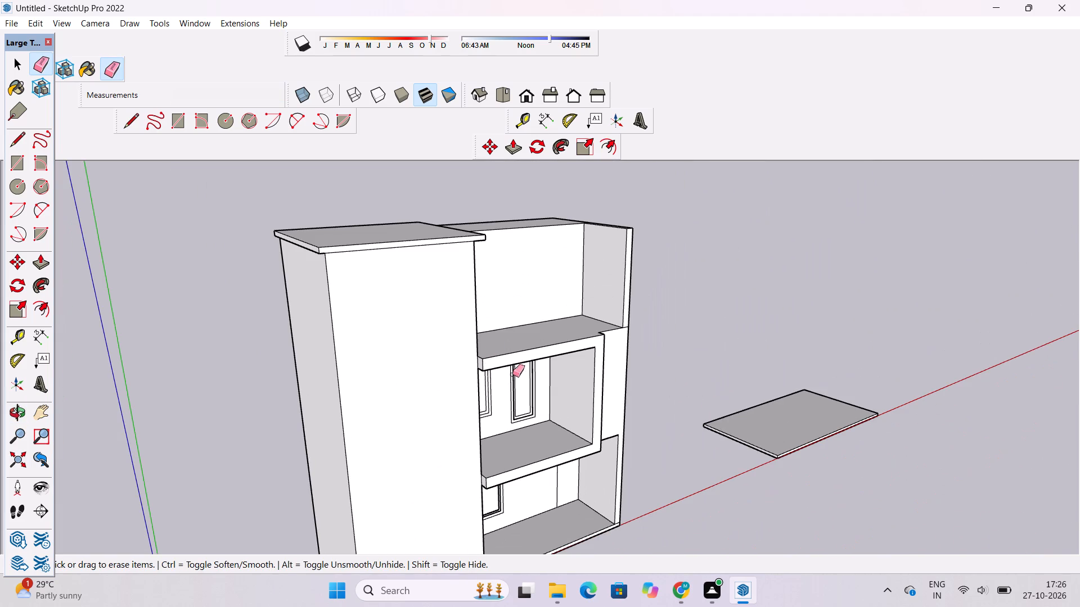
Erase the leftover horizontal edges across the projecting frame's outer side face, near its bottom and top corners.
key(o)
drag(668, 369, 249, 379)
scroll(535, 366, up, 5)
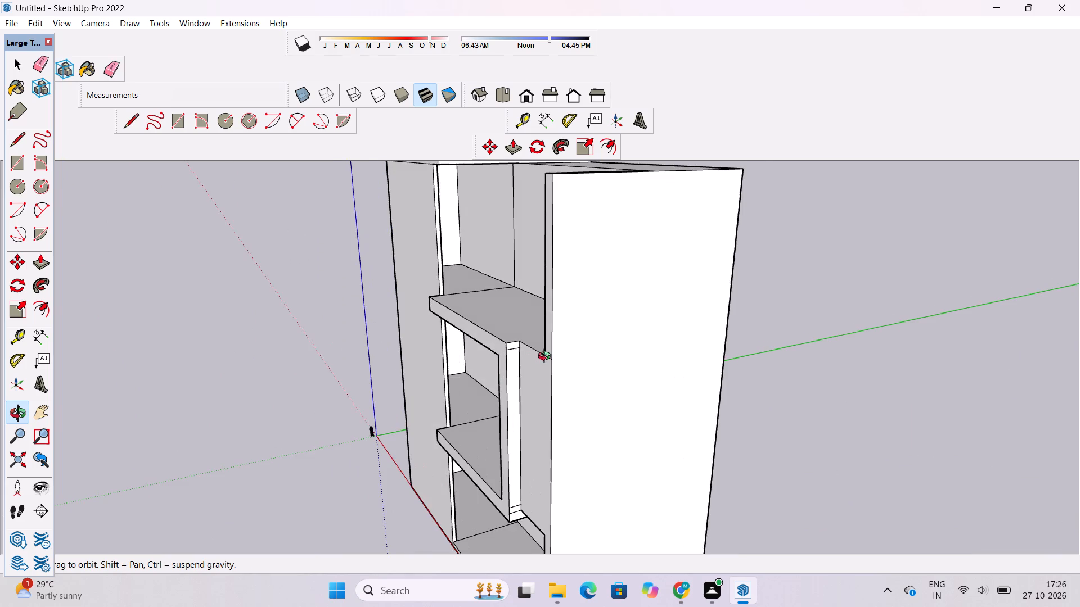
shift+drag(555, 364, 579, 419)
drag(558, 434, 535, 391)
shift+drag(506, 456, 506, 390)
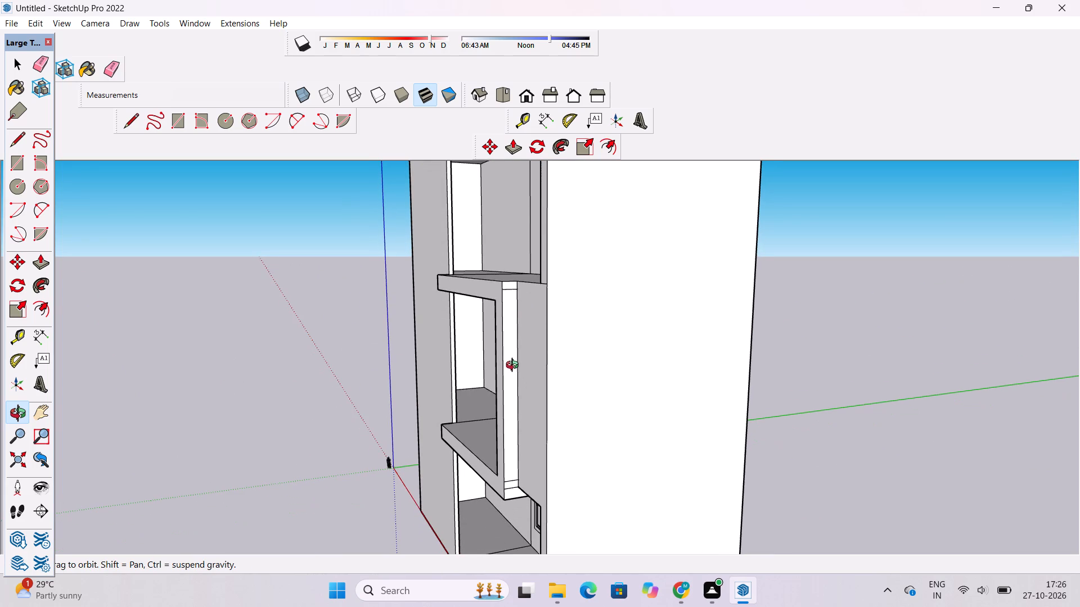
scroll(503, 397, up, 4)
shift+scroll(505, 328, down, 6)
drag(510, 348, 505, 348)
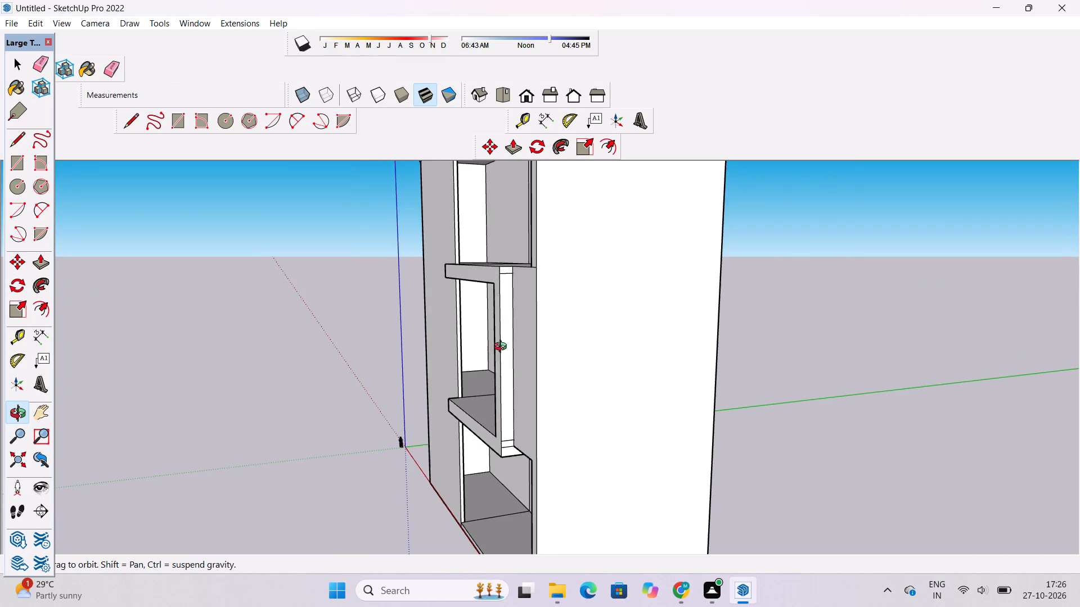
key(e)
scroll(519, 455, up, 11)
drag(486, 393, 485, 431)
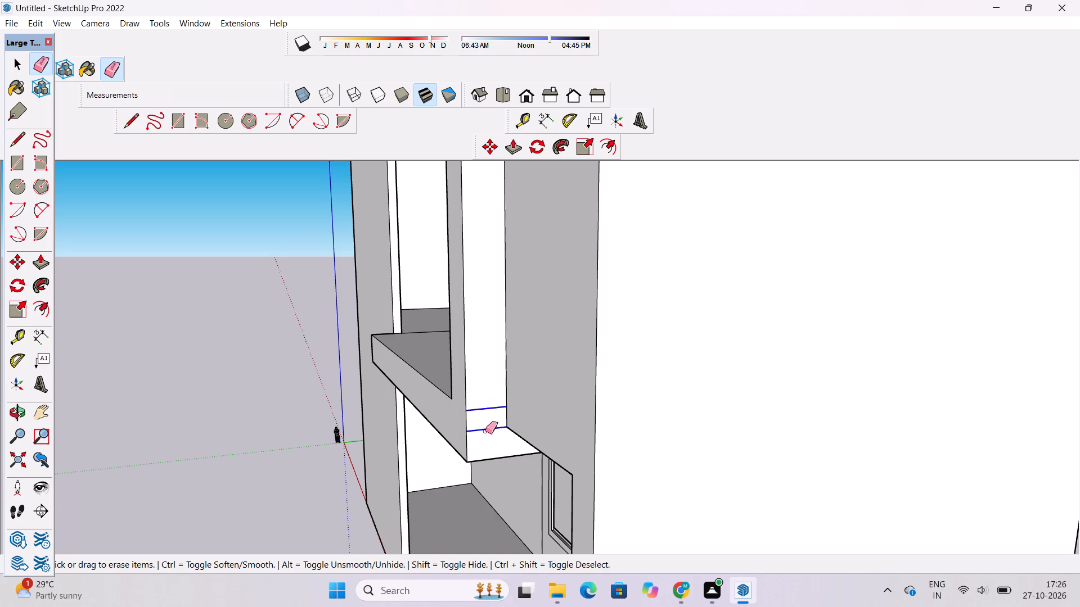
drag(485, 431, 487, 441)
scroll(553, 465, down, 9)
scroll(548, 242, up, 5)
scroll(508, 330, up, 1)
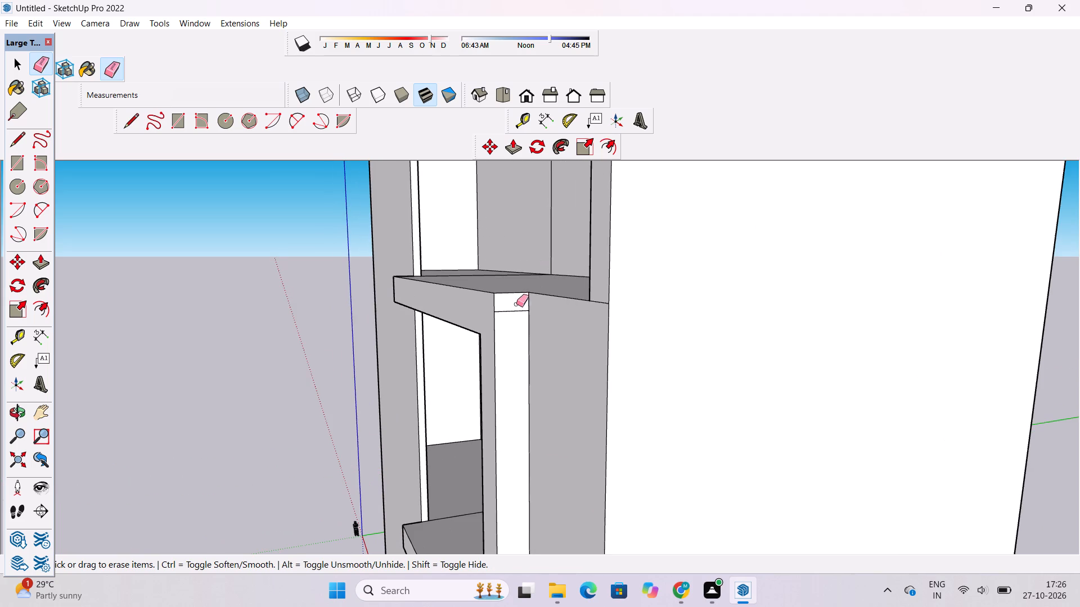
drag(516, 303, 514, 317)
scroll(510, 323, down, 6)
Examine the projecting middle-storey frame and the building's overall front from several angles and distances.
key(o)
drag(515, 316, 618, 404)
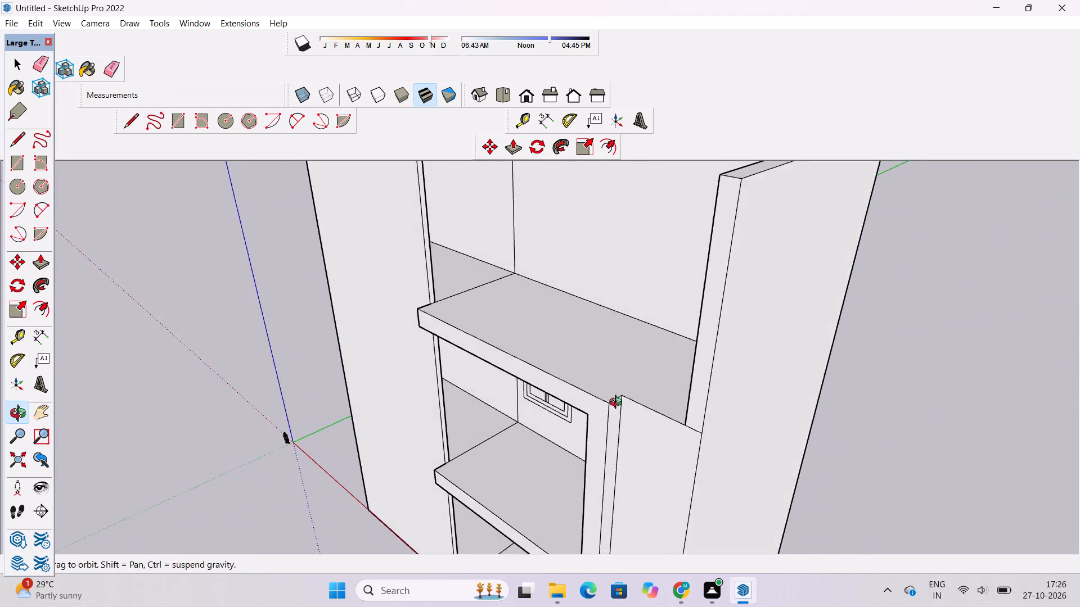
drag(618, 404, 676, 385)
shift+drag(674, 389, 609, 301)
scroll(602, 288, down, 5)
drag(559, 342, 676, 339)
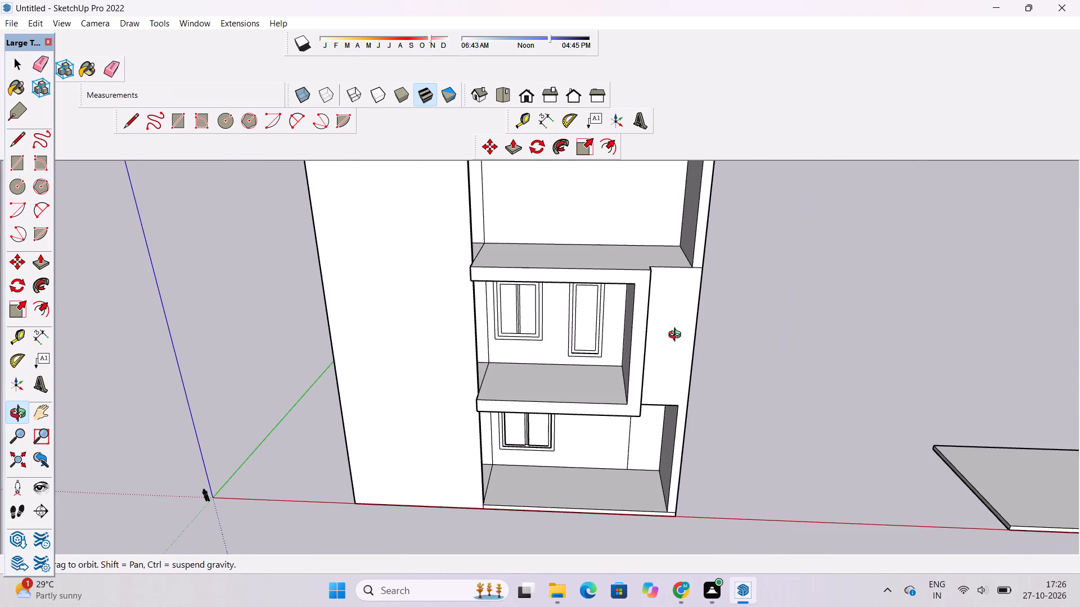
scroll(564, 347, down, 5)
drag(499, 379, 557, 344)
scroll(527, 355, down, 2)
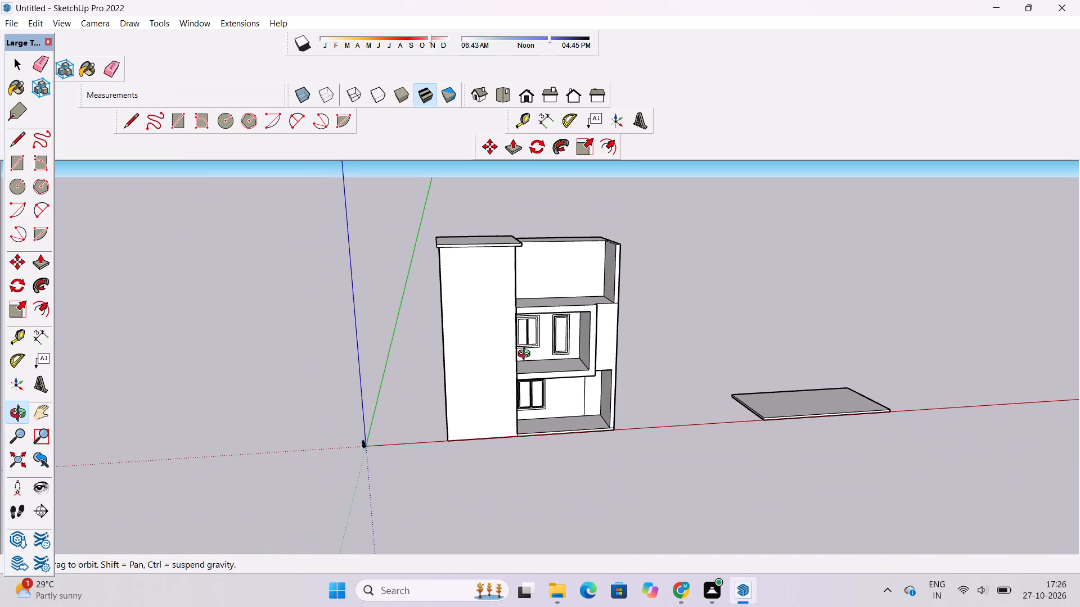
scroll(526, 355, down, 4)
drag(522, 359, 517, 373)
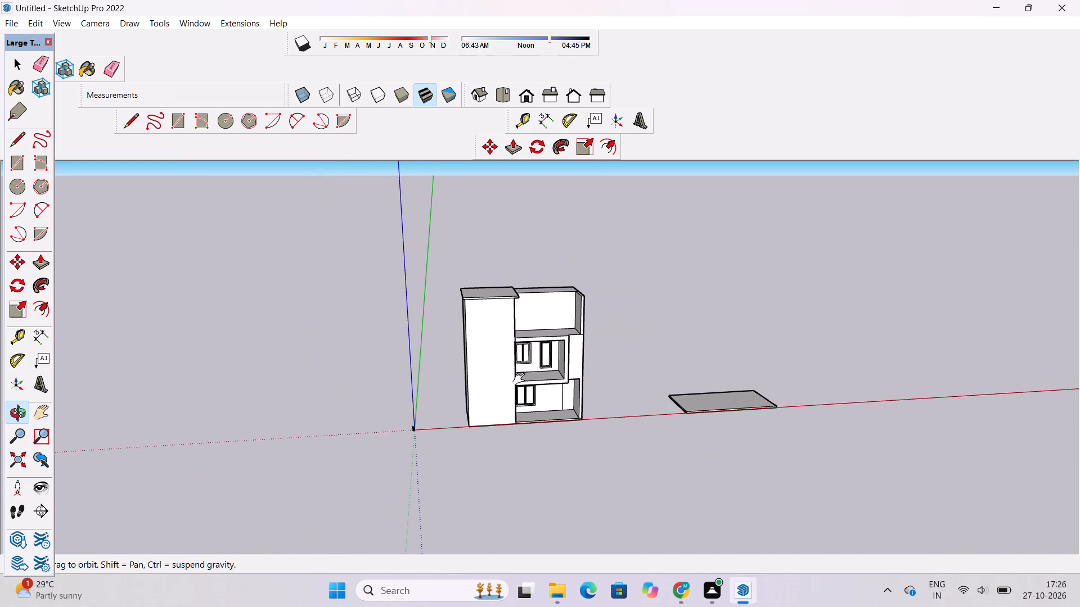
shift+scroll(521, 379, up, 5)
shift+drag(533, 400, 519, 382)
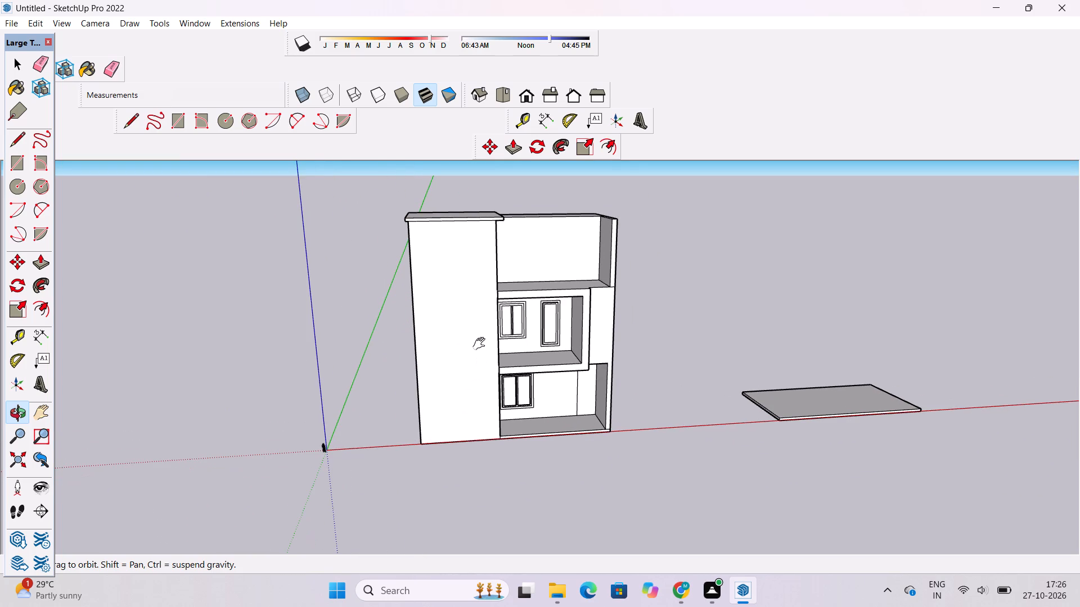
shift+scroll(481, 343, down, 2)
shift+click(481, 343)
shift+drag(470, 355, 455, 363)
shift+scroll(455, 363, up, 2)
shift+drag(450, 364, 426, 373)
shift+scroll(436, 393, up, 2)
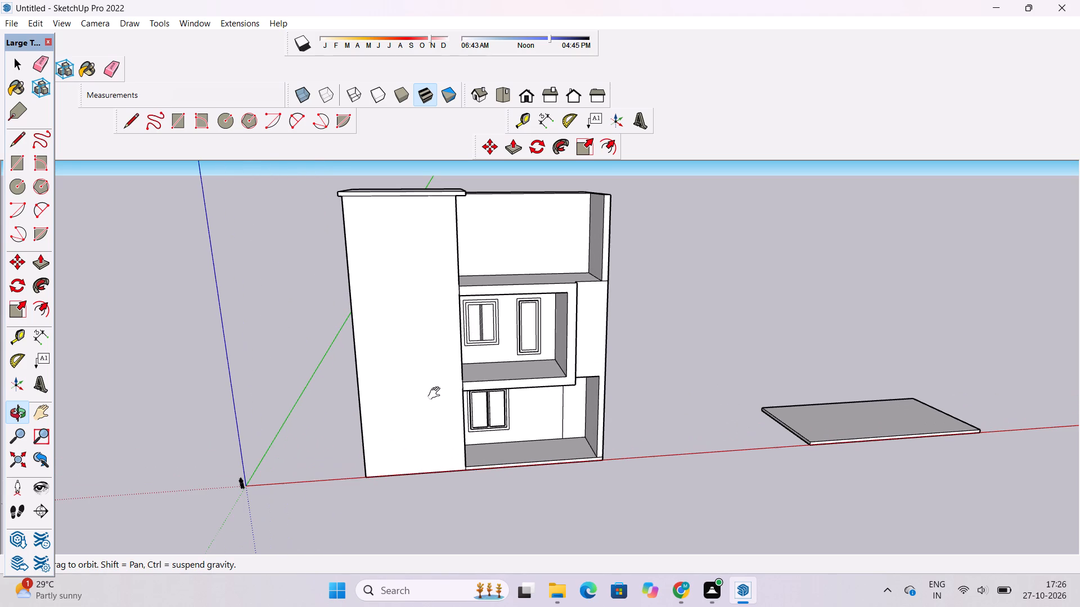
Place a vertical guide on the tall plain front wall, about 32' in from its outer edge.
key(t)
scroll(305, 404, down, 3)
scroll(326, 365, up, 4)
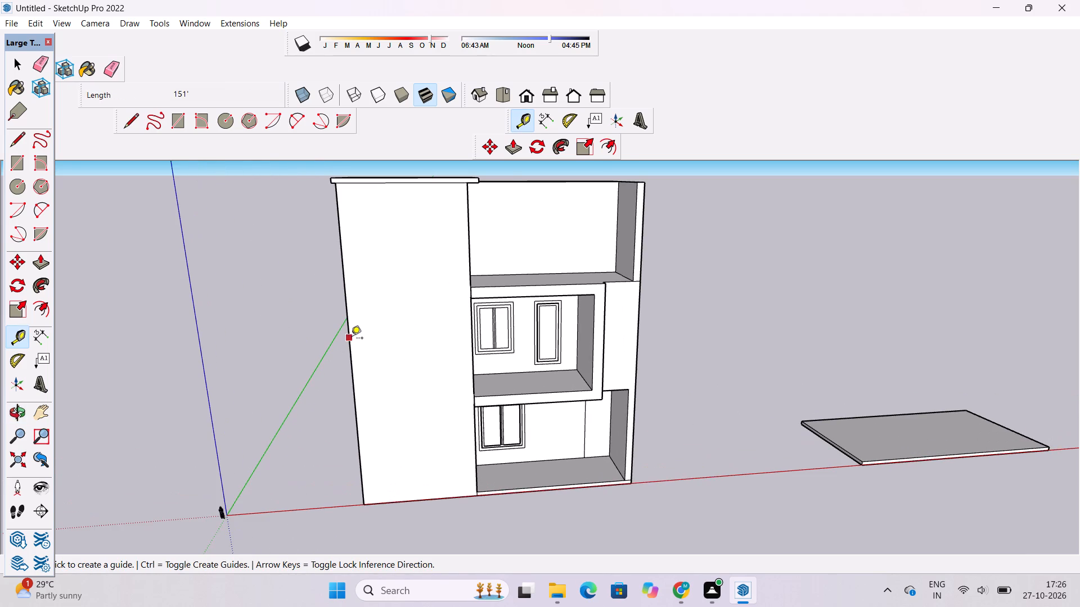
click(347, 346)
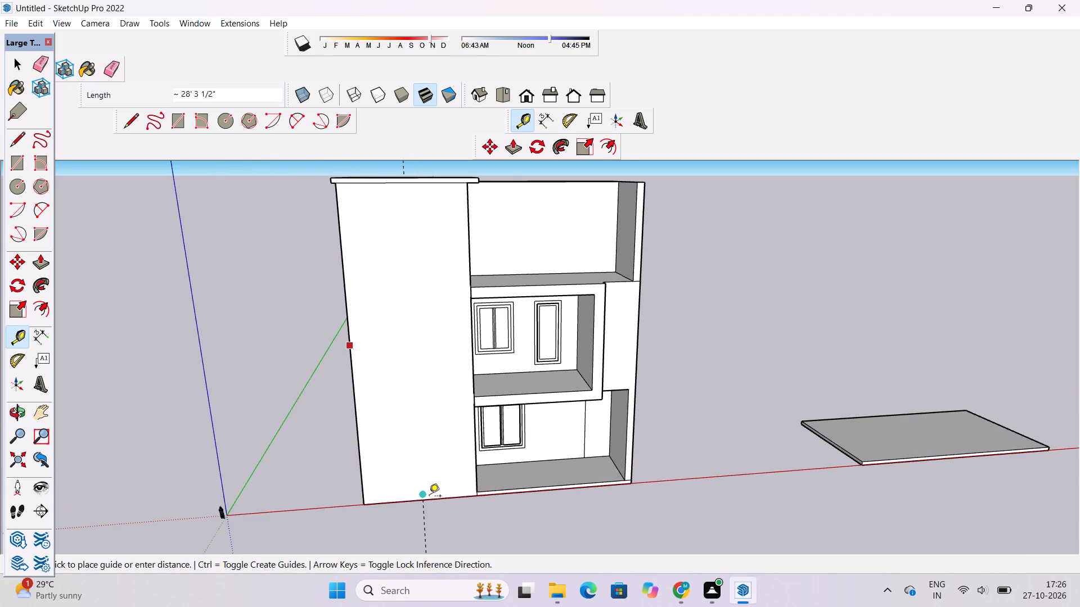
scroll(421, 509, up, 4)
click(435, 495)
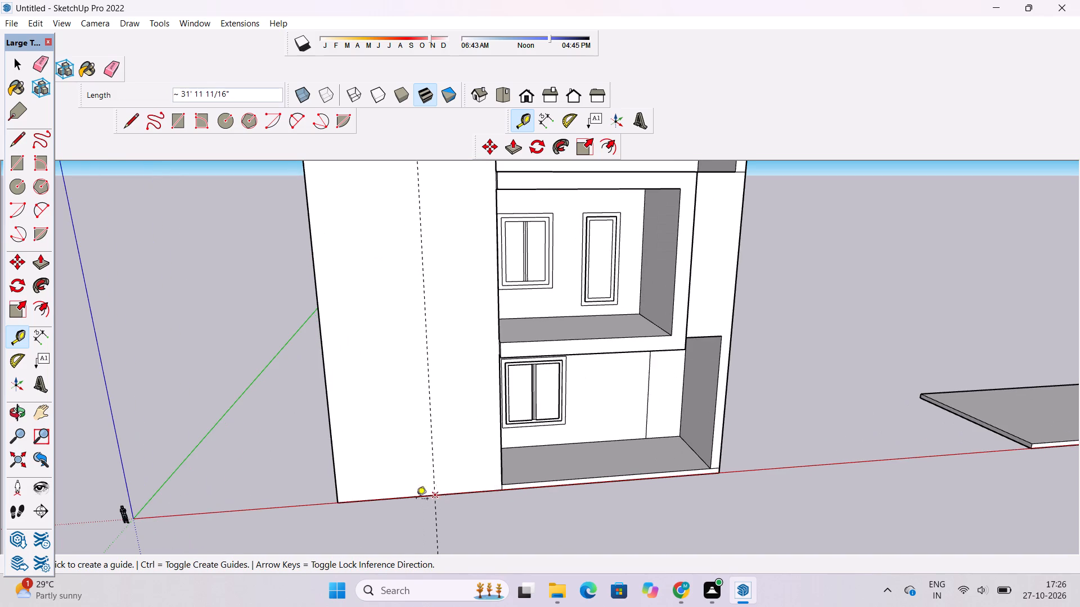
scroll(358, 518, down, 5)
Examine the vertical guide on the tall plain wall against the building's front and side from several angles.
key(o)
scroll(430, 488, up, 2)
shift+drag(447, 459, 416, 477)
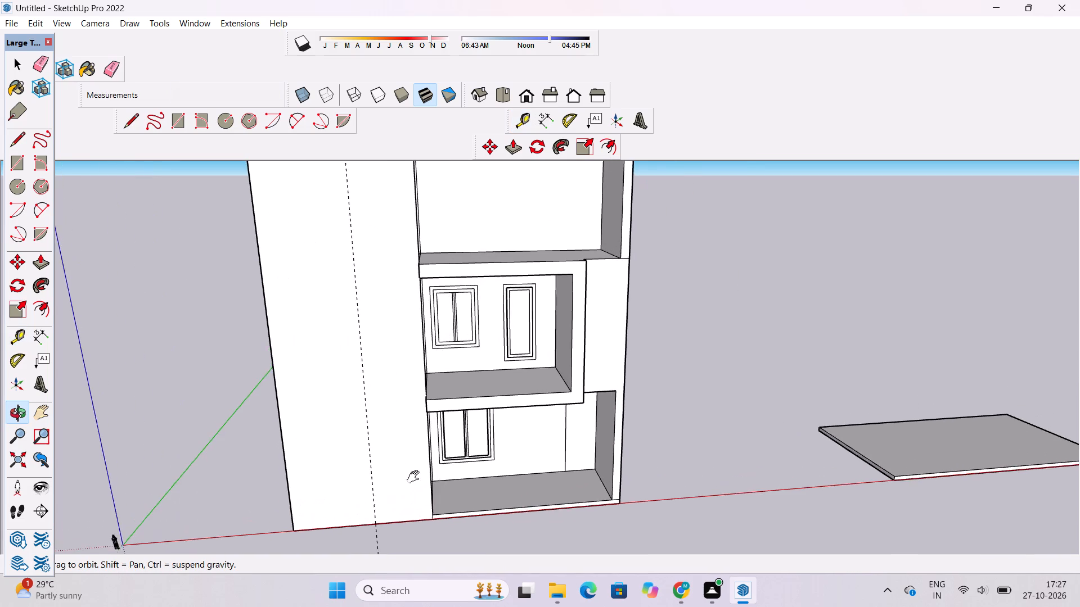
drag(416, 477, 400, 413)
scroll(392, 393, down, 2)
drag(397, 394, 518, 436)
scroll(476, 320, up, 2)
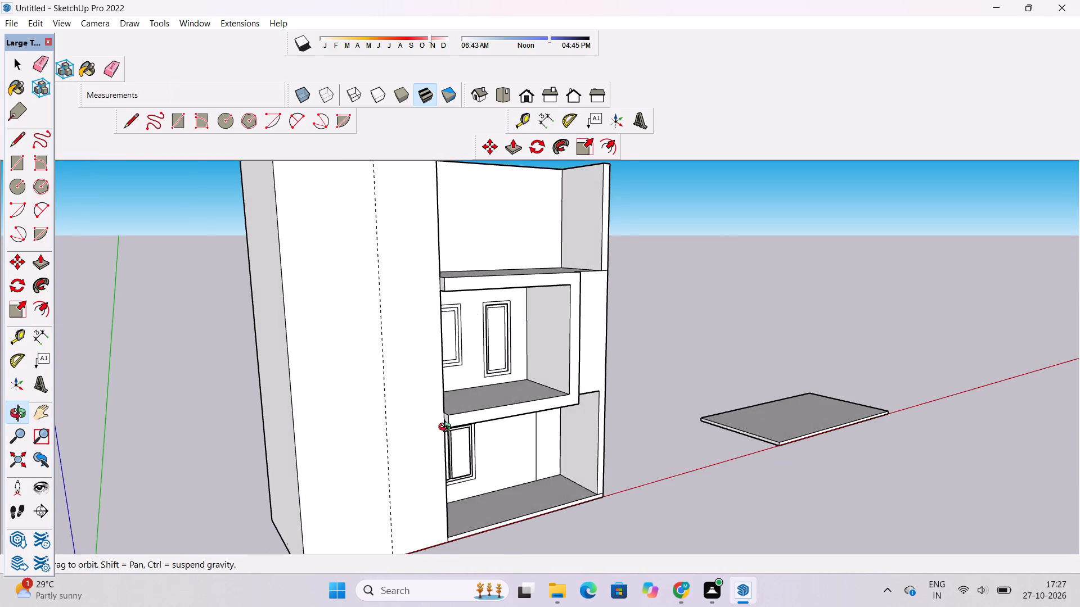
shift+drag(447, 429, 445, 389)
drag(441, 396, 437, 412)
scroll(438, 411, down, 2)
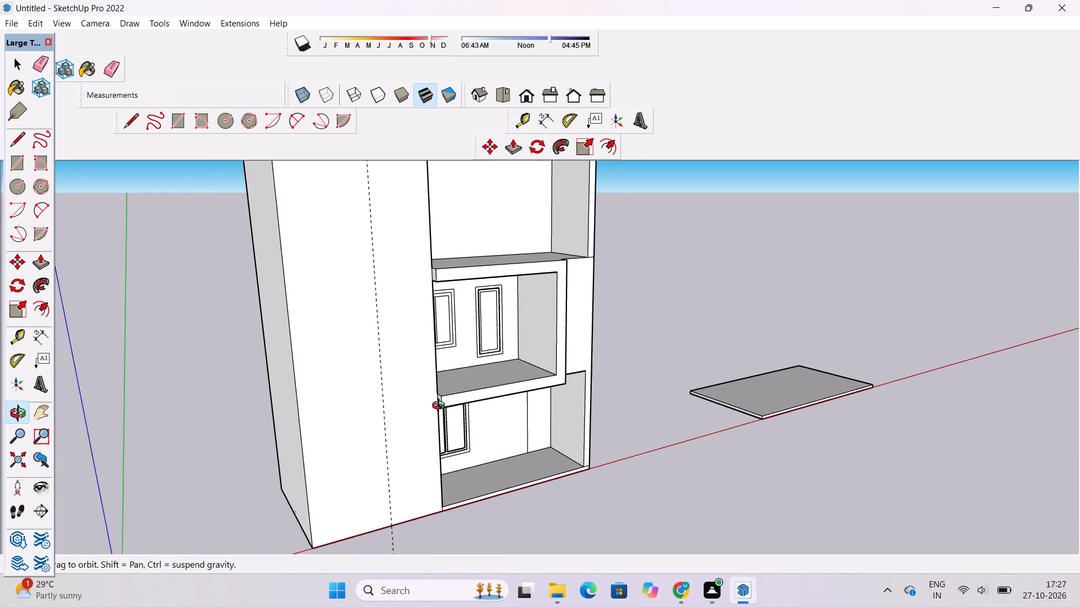
scroll(441, 407, down, 2)
shift+drag(449, 407, 461, 429)
drag(464, 432, 380, 398)
scroll(389, 383, up, 2)
shift+drag(393, 382, 395, 413)
drag(479, 379, 447, 391)
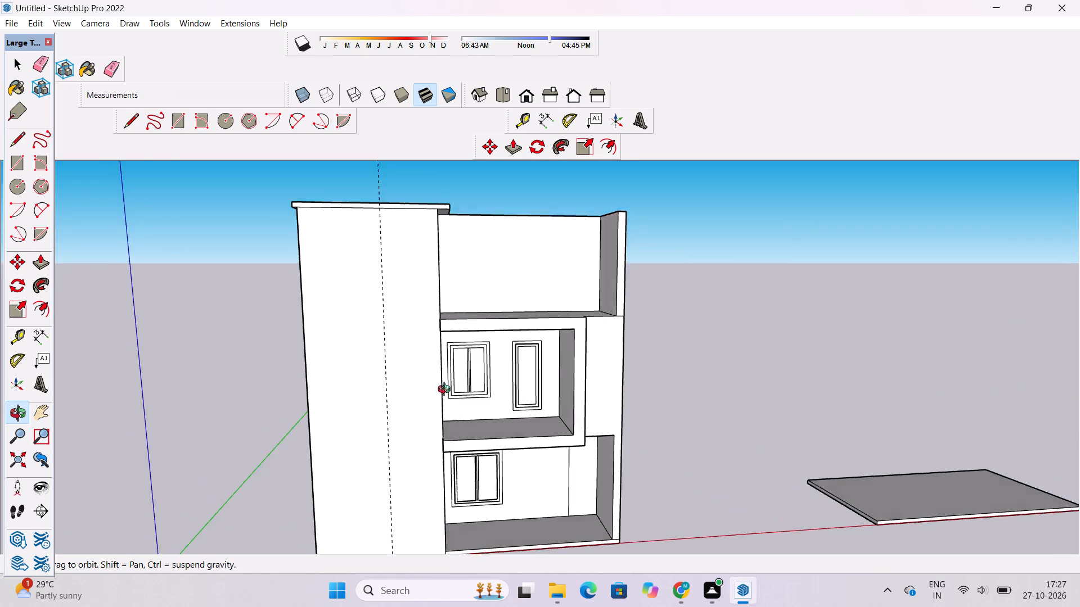
drag(447, 391, 426, 401)
shift+drag(426, 402, 416, 401)
drag(415, 401, 409, 417)
click(413, 411)
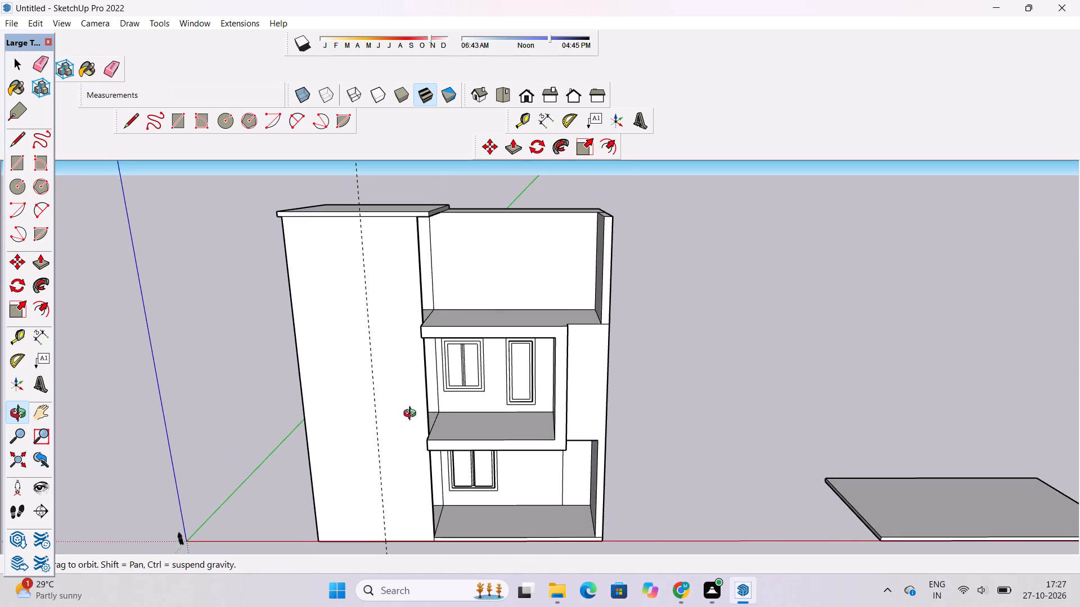
Place a second vertical guide on the tall plain wall, 2' in from its edge beside the recesses.
key(t)
scroll(571, 395, down, 3)
scroll(381, 380, up, 4)
scroll(463, 384, up, 4)
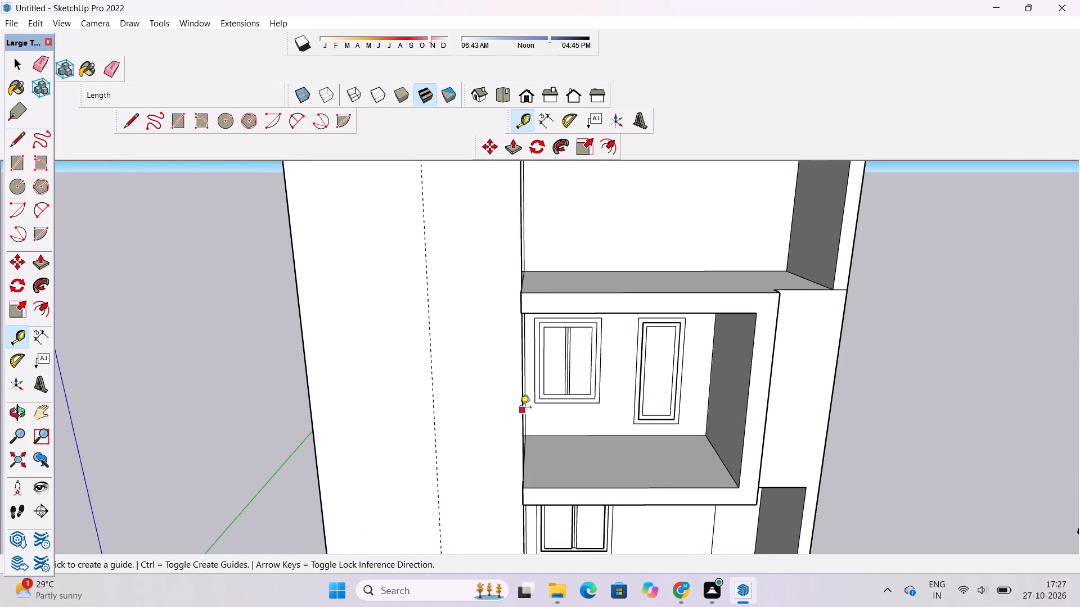
click(523, 398)
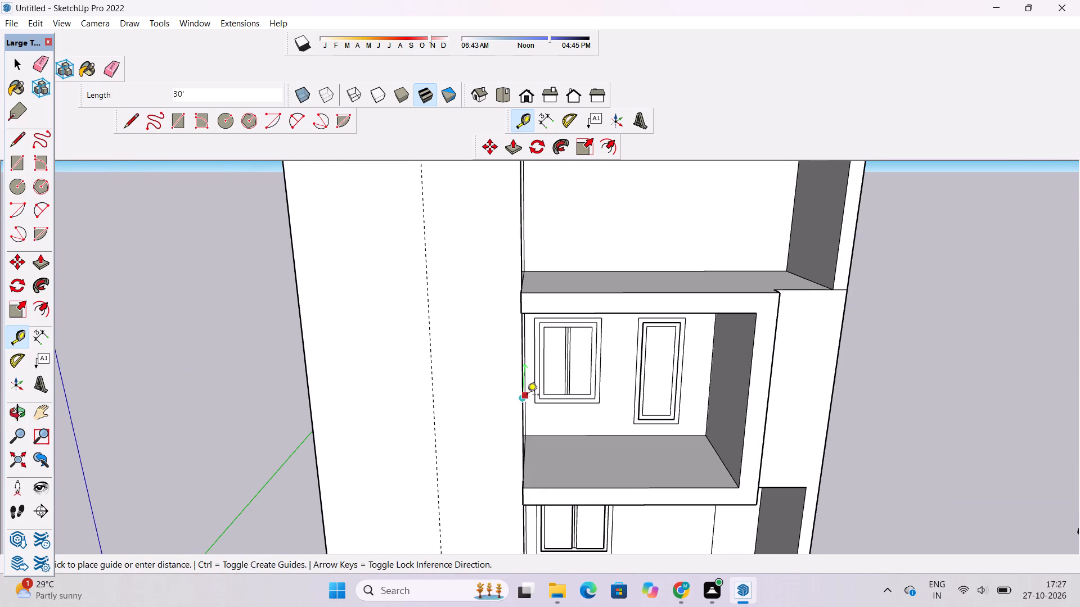
scroll(527, 396, down, 5)
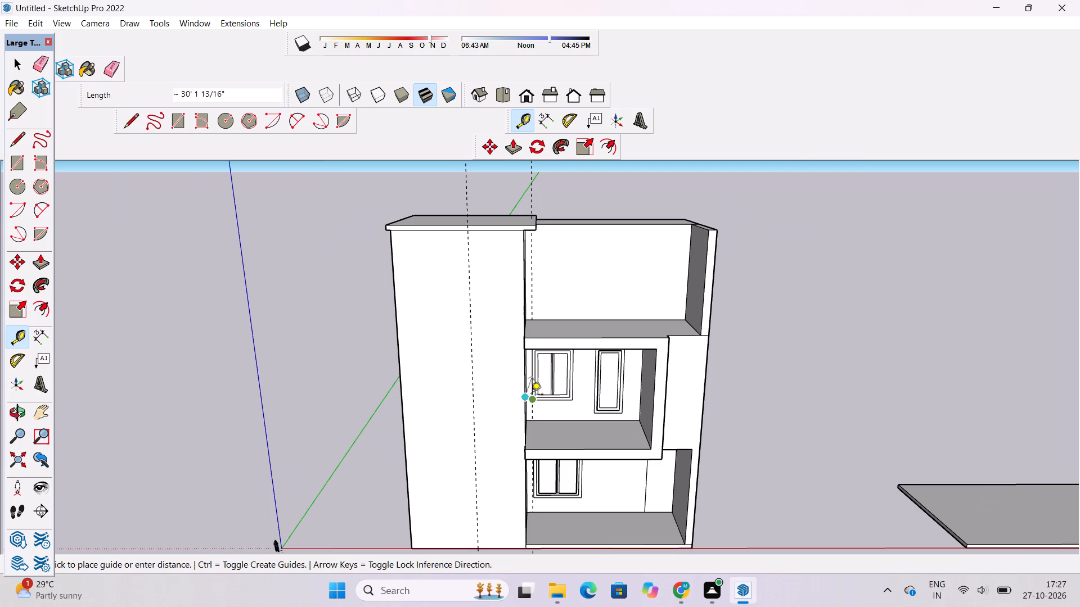
scroll(516, 399, up, 7)
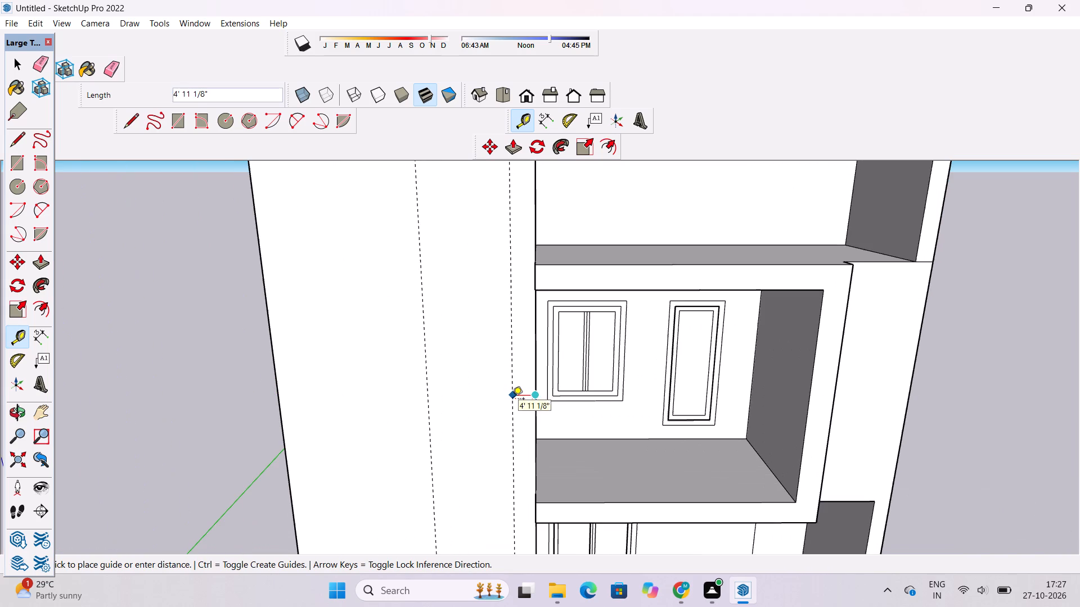
text(2')
key(Return)
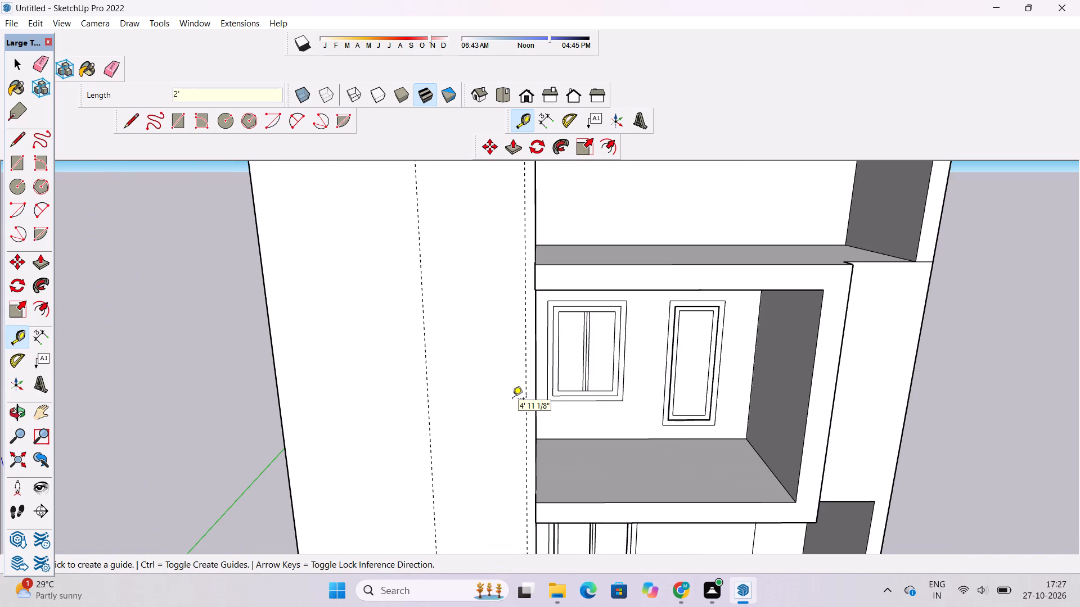
Draw a vertical line about 151' long down the tall front wall, following the guide nearest the recesses from roof slab to ground.
key(o)
drag(501, 486, 561, 399)
scroll(562, 397, down, 5)
shift+drag(565, 461, 550, 436)
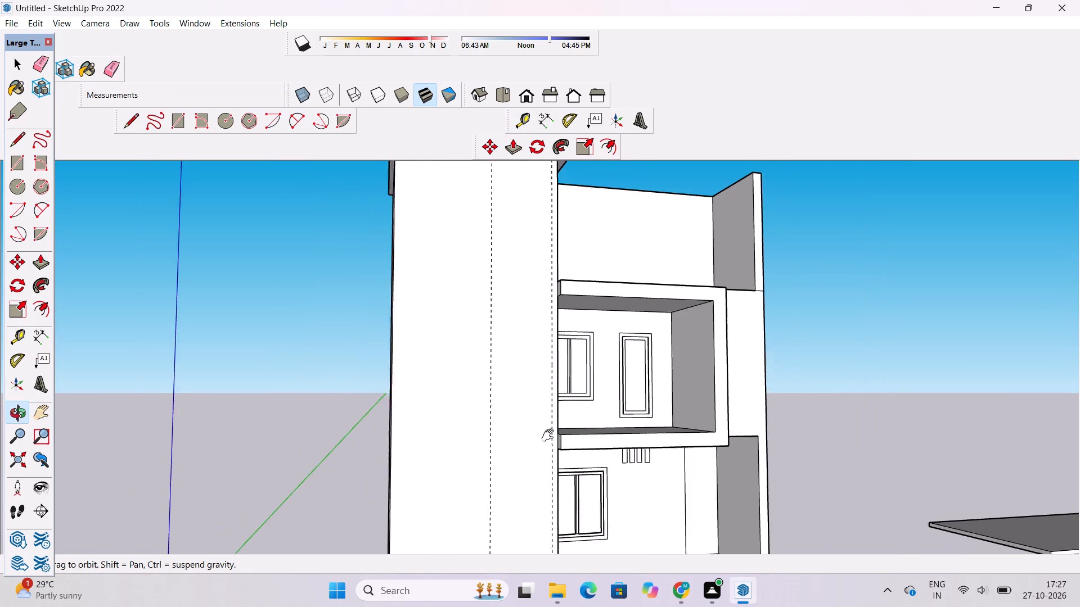
shift+drag(550, 436, 546, 428)
scroll(545, 423, down, 5)
drag(562, 456, 475, 496)
scroll(513, 269, up, 6)
shift+drag(560, 286, 535, 306)
drag(524, 319, 481, 339)
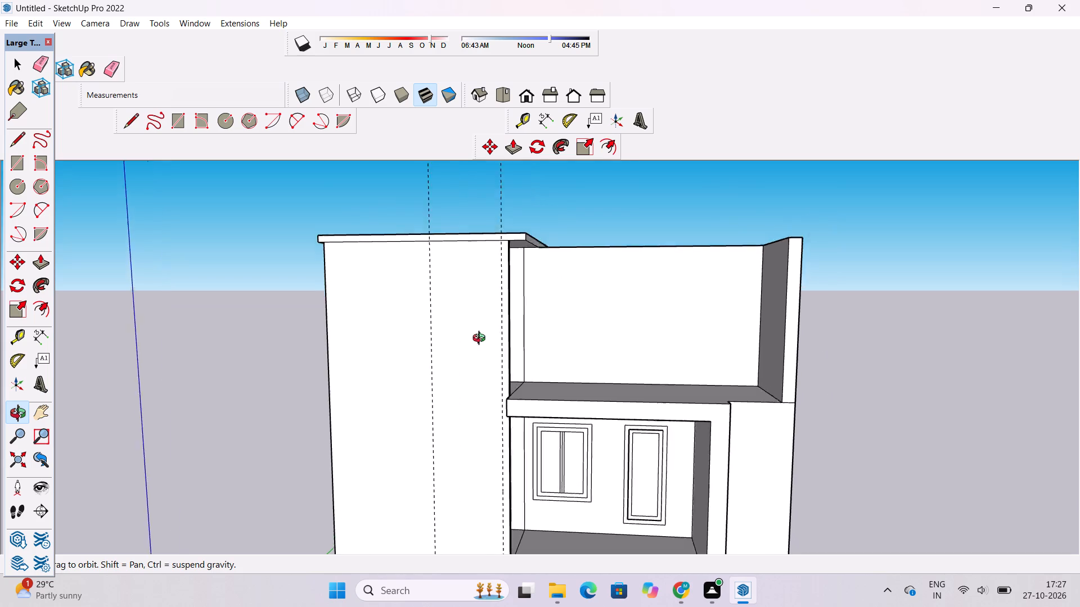
drag(481, 339, 378, 378)
scroll(480, 296, up, 4)
shift+drag(480, 295, 523, 300)
shift+drag(514, 296, 544, 252)
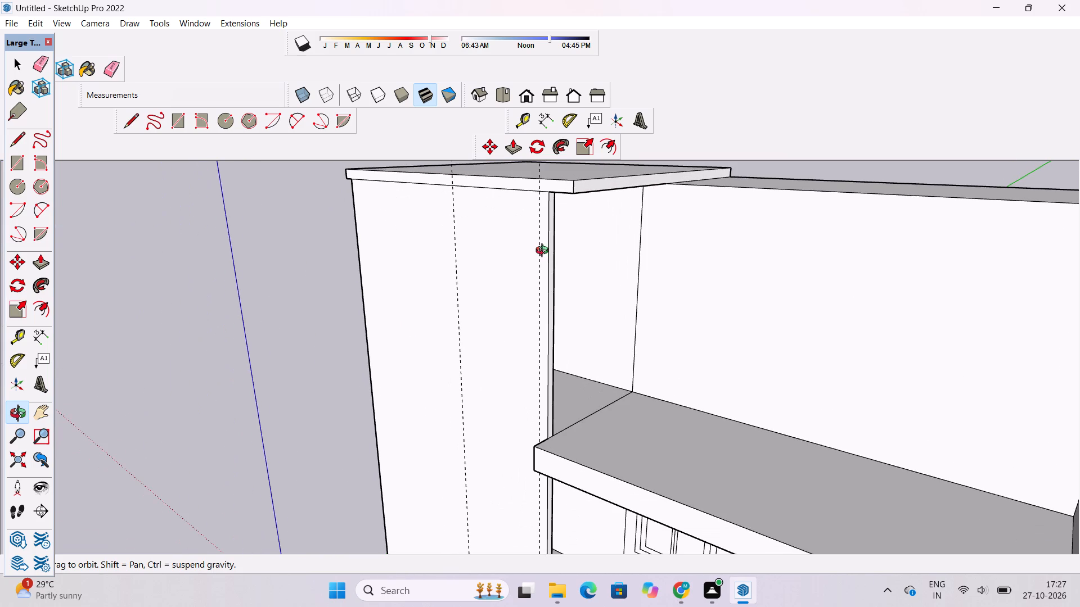
key(l)
click(542, 189)
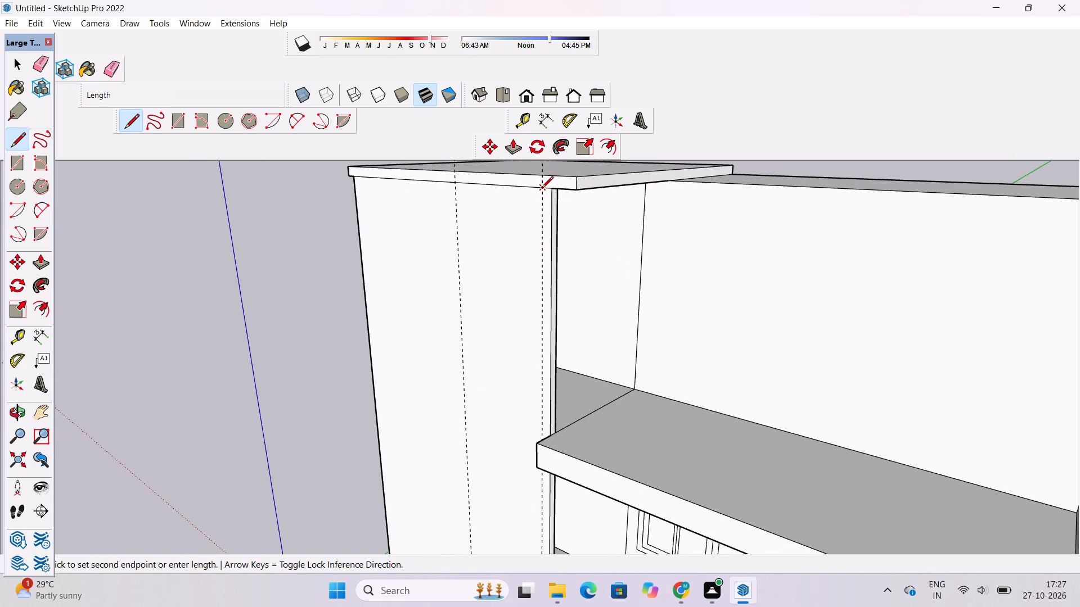
scroll(542, 189, down, 13)
scroll(548, 466, up, 10)
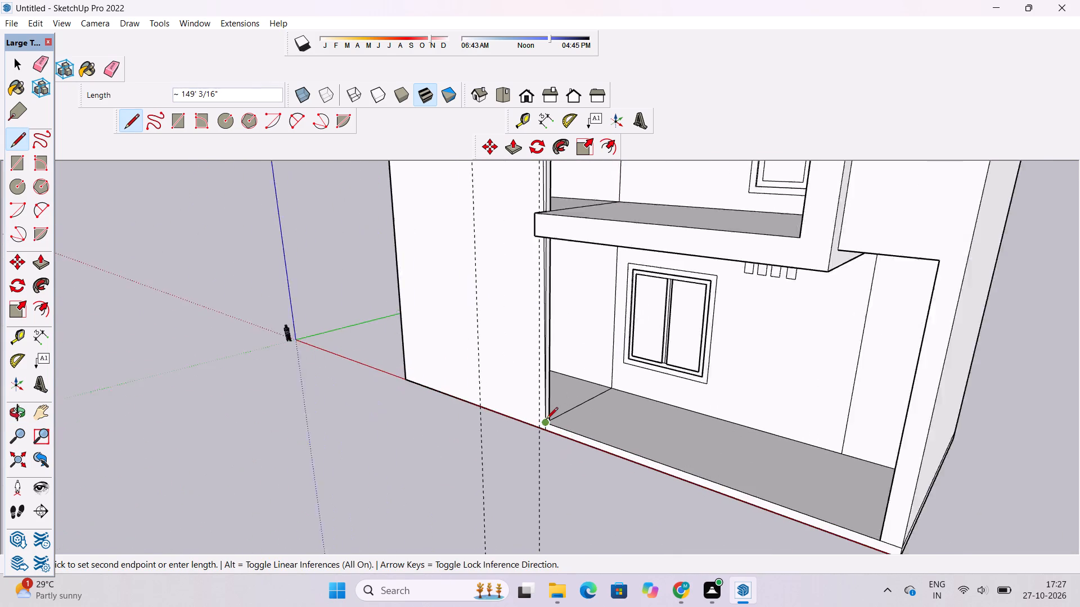
scroll(546, 420, up, 10)
click(527, 444)
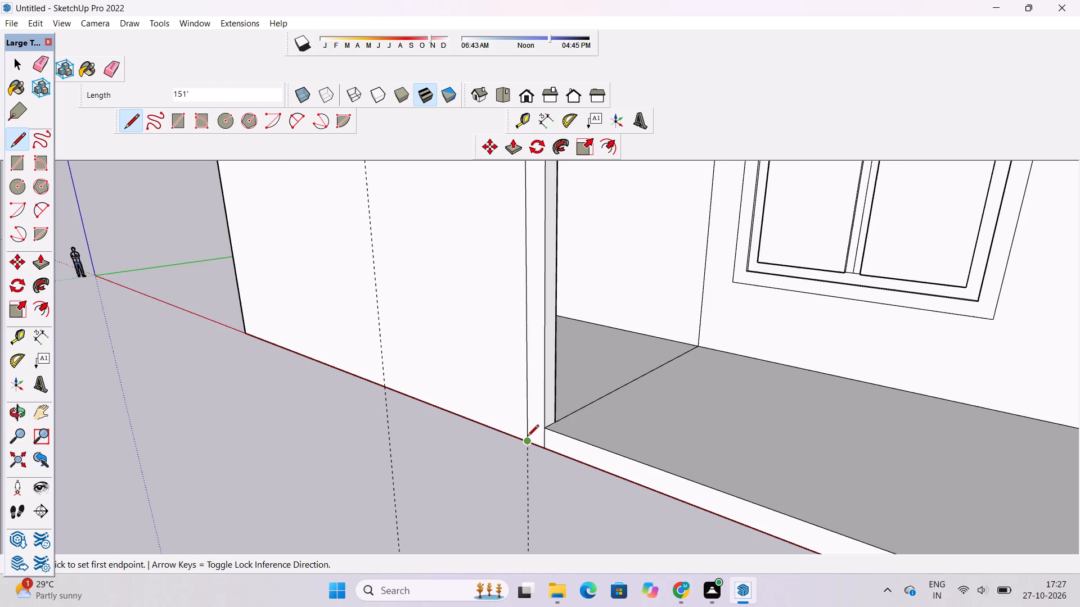
Erase the vertical guide nearest the recesses on the tall front wall.
scroll(527, 437, down, 5)
key(e)
drag(546, 486, 519, 482)
Extend the end face of the projecting frame's lower slab 2' across the tall wall to the new vertical line.
key(o)
drag(476, 484, 616, 477)
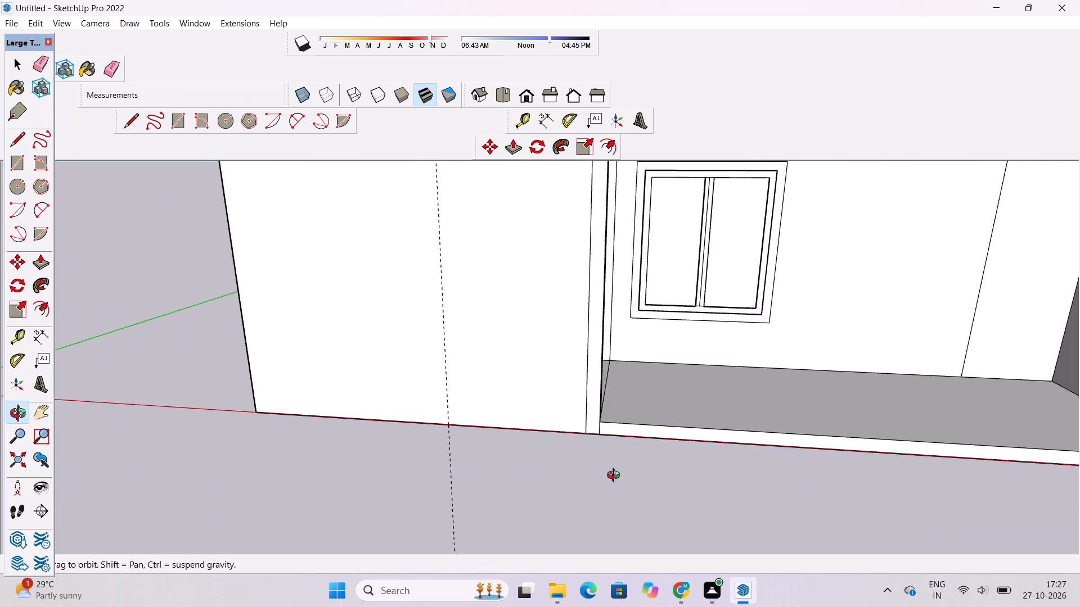
drag(616, 477, 640, 475)
scroll(584, 441, down, 5)
shift+drag(586, 437, 544, 464)
drag(544, 465, 625, 459)
scroll(604, 443, down, 5)
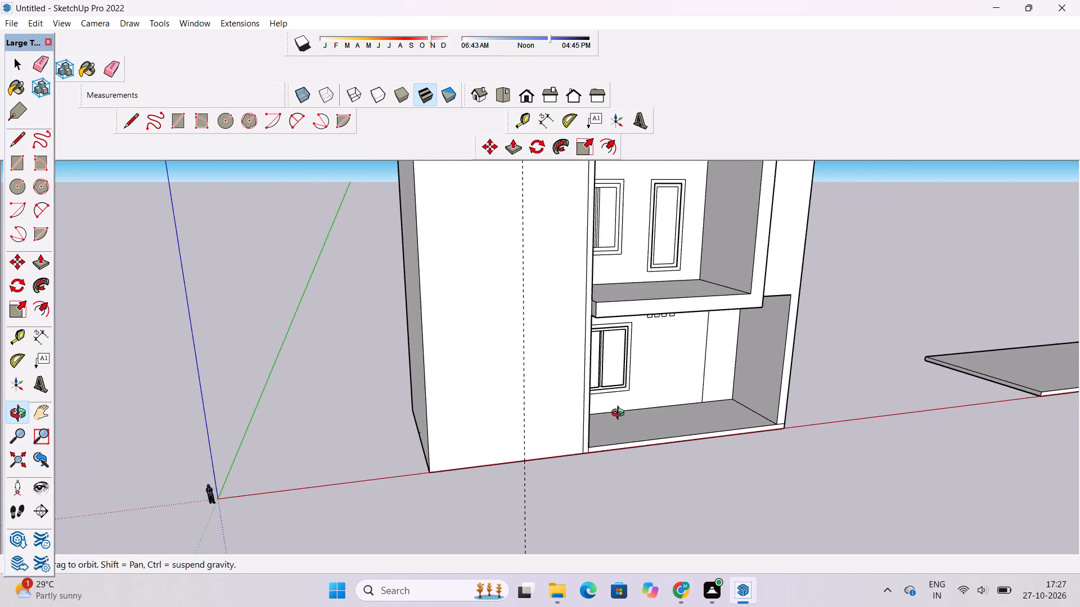
shift+drag(607, 418, 562, 456)
scroll(553, 371, up, 6)
shift+drag(537, 387, 623, 464)
scroll(593, 437, up, 4)
shift+drag(593, 426, 532, 417)
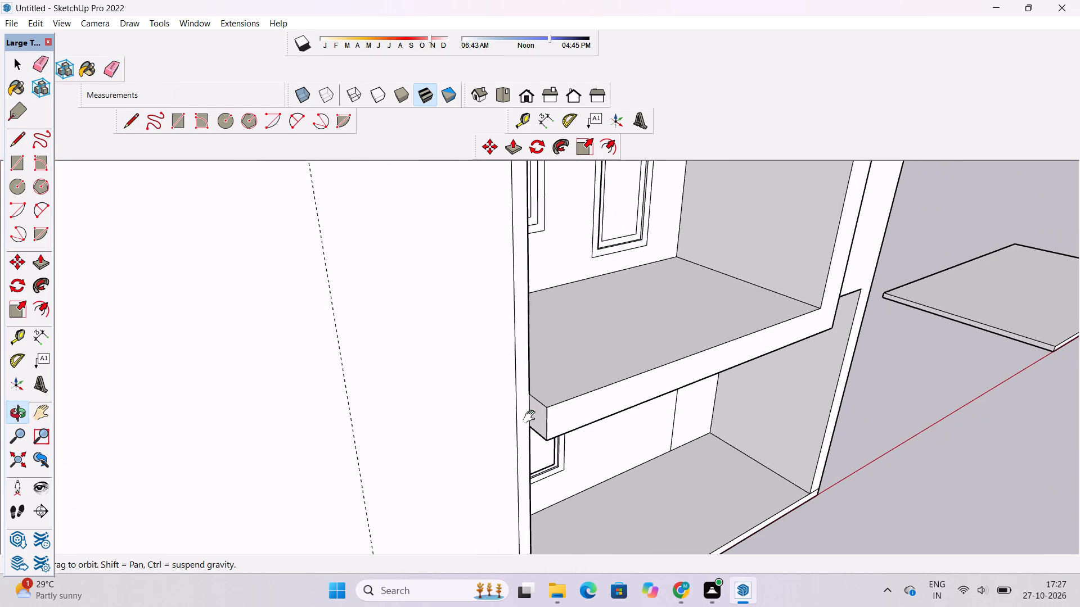
shift+drag(532, 417, 532, 417)
drag(532, 417, 547, 407)
key(p)
scroll(552, 415, up, 4)
click(553, 408)
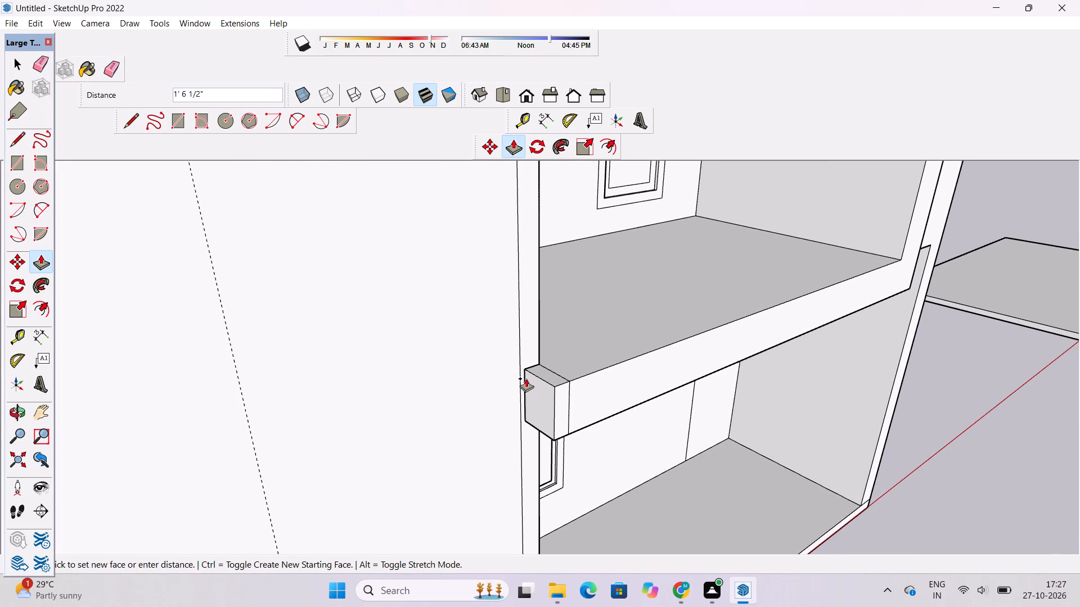
click(520, 366)
scroll(468, 468, down, 9)
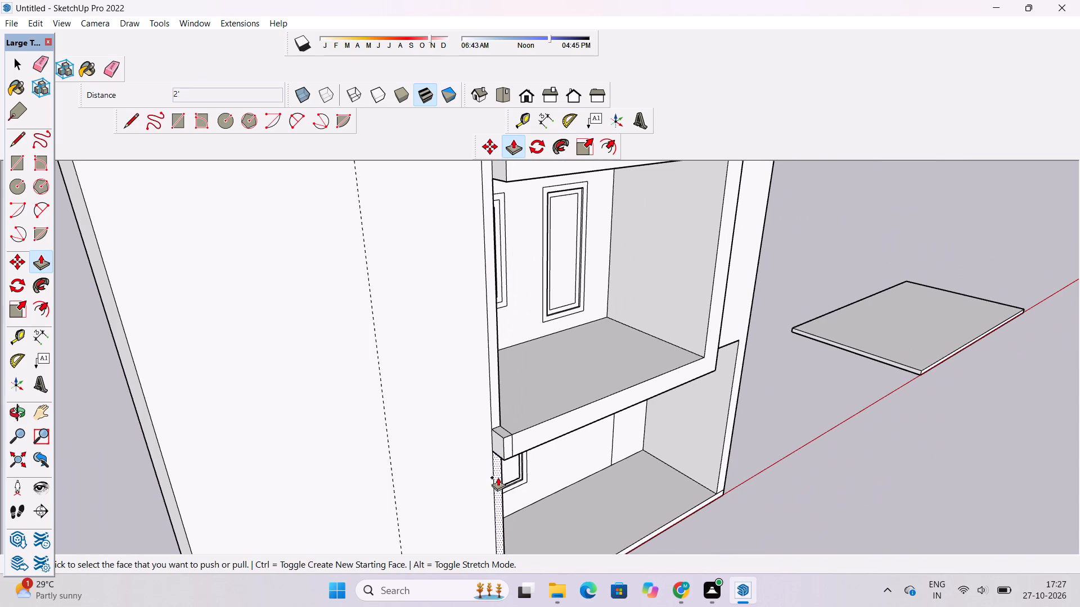
Examine the extended end of the frame's lower slab and the middle-storey recess from several angles.
key(space)
key(o)
drag(619, 464, 543, 436)
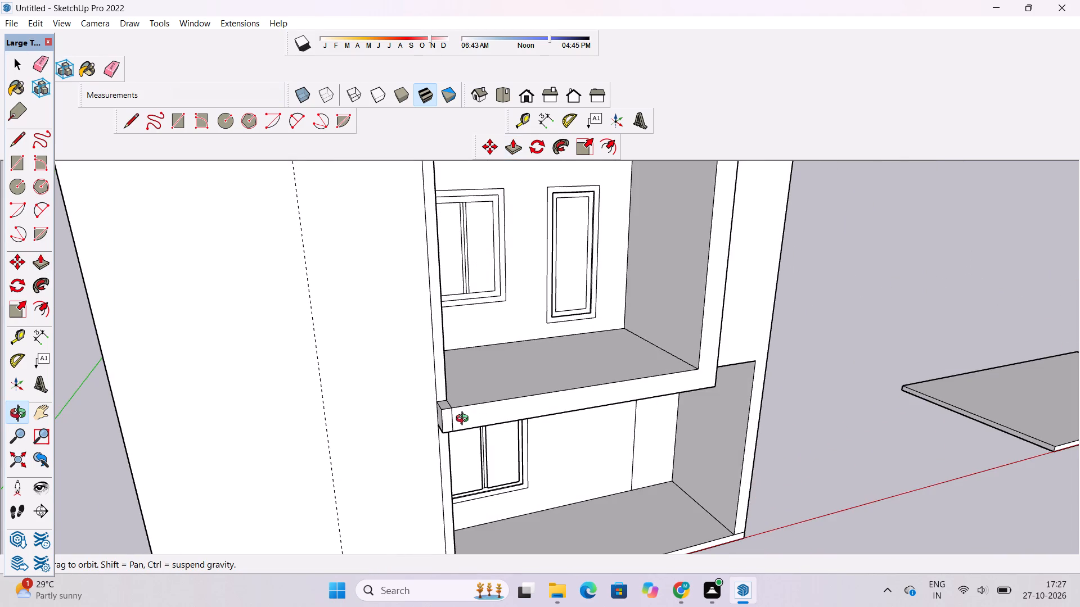
scroll(462, 420, down, 4)
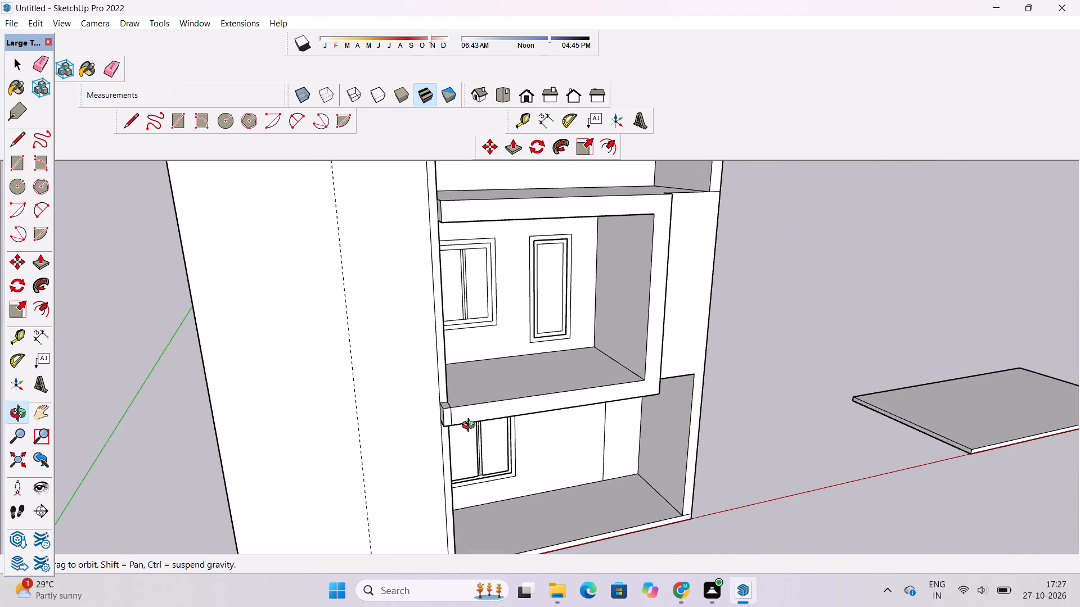
drag(475, 427, 470, 481)
shift+drag(510, 460, 503, 425)
drag(503, 424, 490, 442)
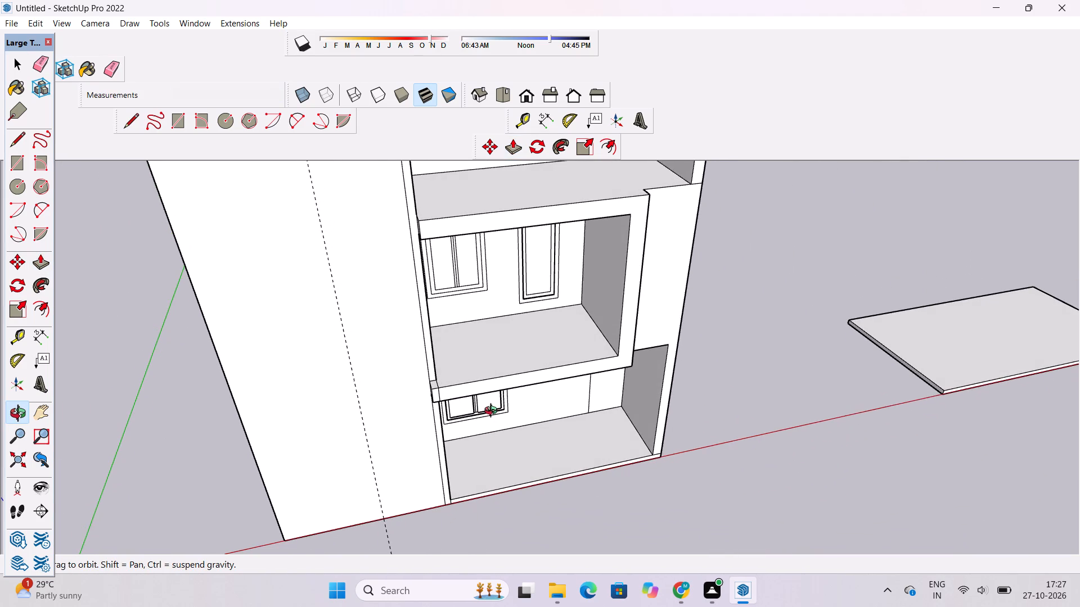
scroll(495, 405, up, 1)
shift+drag(489, 405, 483, 406)
drag(483, 408, 536, 440)
scroll(546, 386, up, 3)
shift+drag(544, 380, 547, 397)
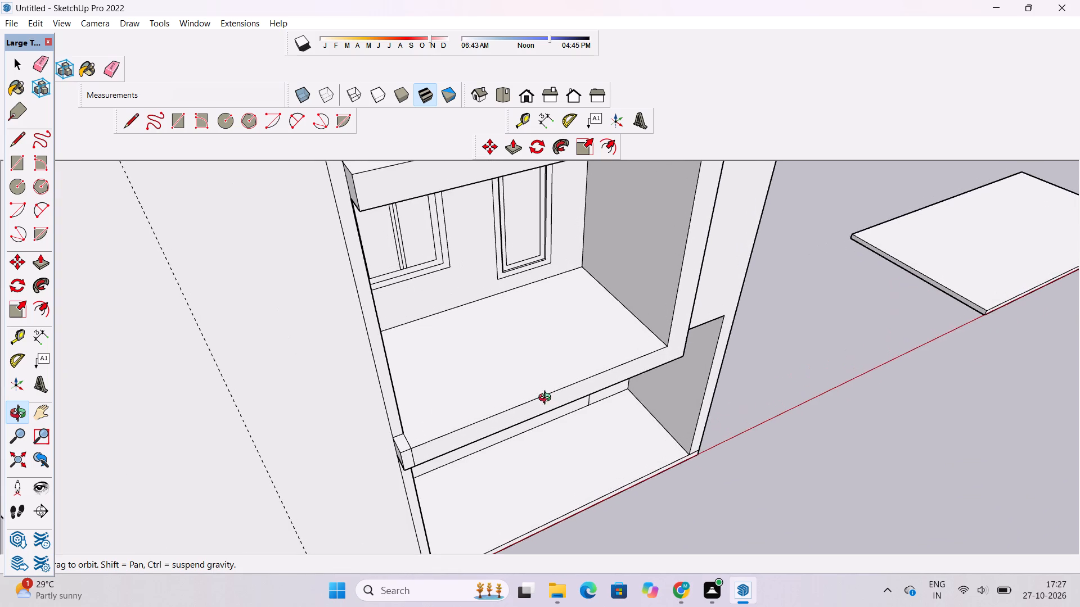
drag(547, 400, 534, 387)
shift+drag(533, 386, 533, 391)
scroll(534, 392, down, 1)
drag(534, 392, 541, 395)
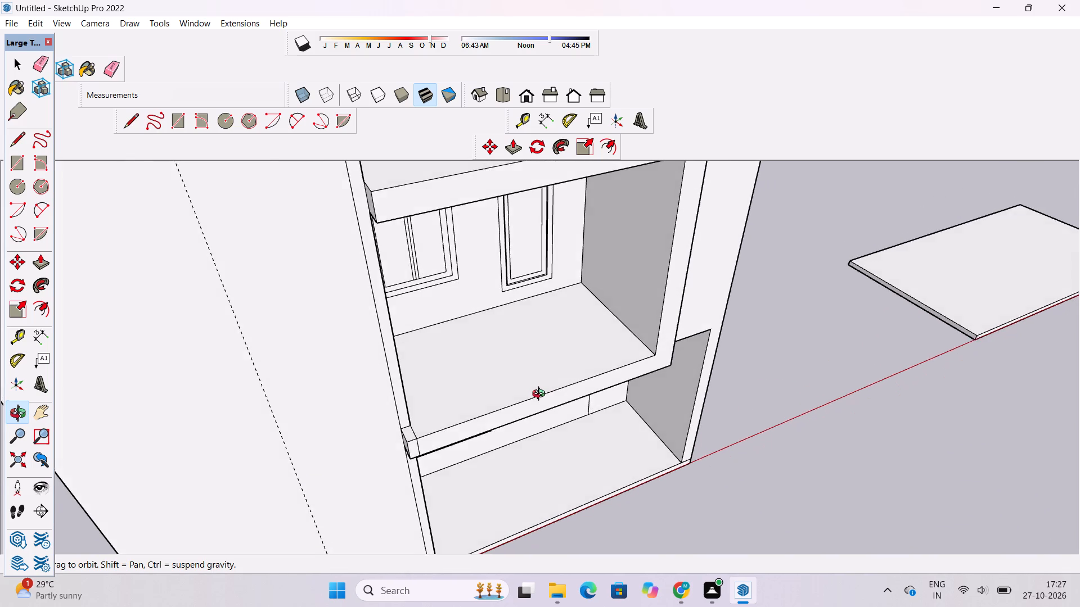
drag(541, 395, 556, 398)
shift+drag(554, 390, 554, 400)
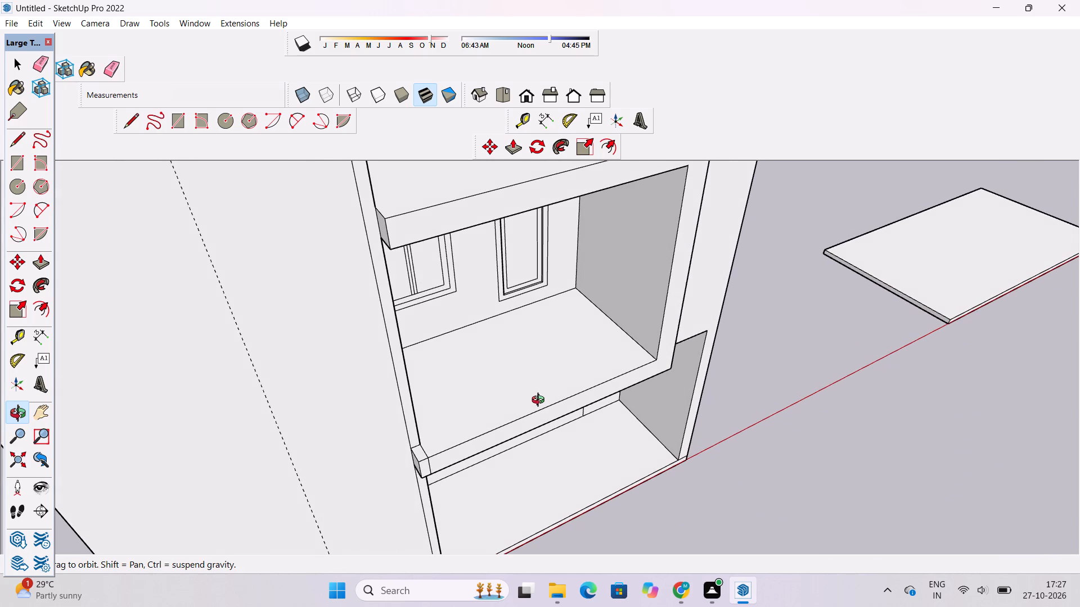
Place a guide on top of the frame's lower slab, 2' in from and parallel to its front edge.
key(t)
scroll(530, 412, up, 3)
click(560, 402)
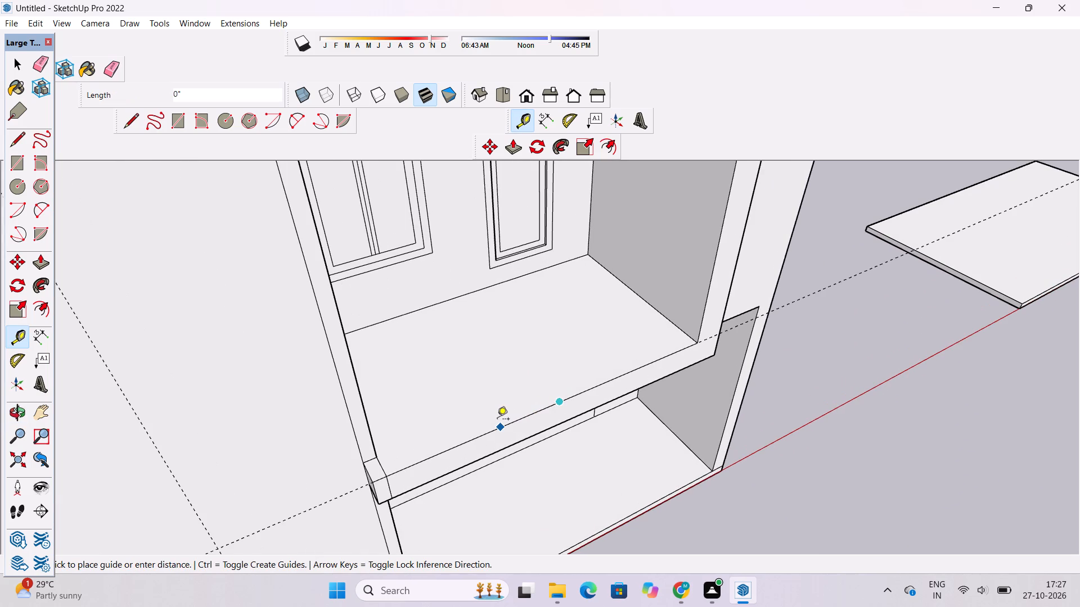
scroll(384, 464, up, 5)
click(379, 464)
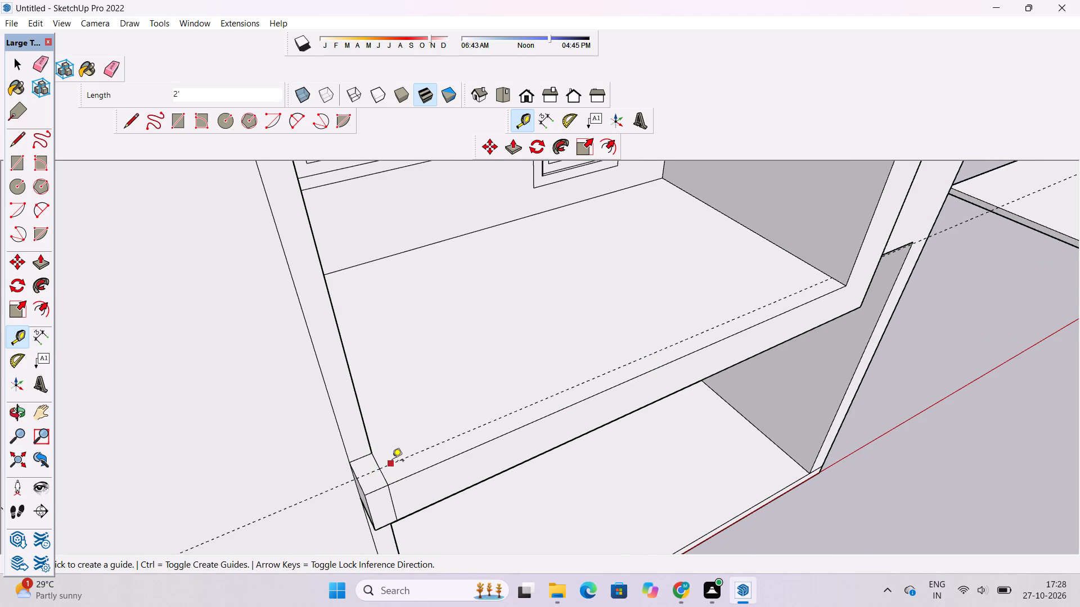
Draw a line along the guide across the middle-storey floor, from the recess's far side wall to the extended slab end.
scroll(392, 461, down, 4)
key(l)
scroll(422, 432, down, 5)
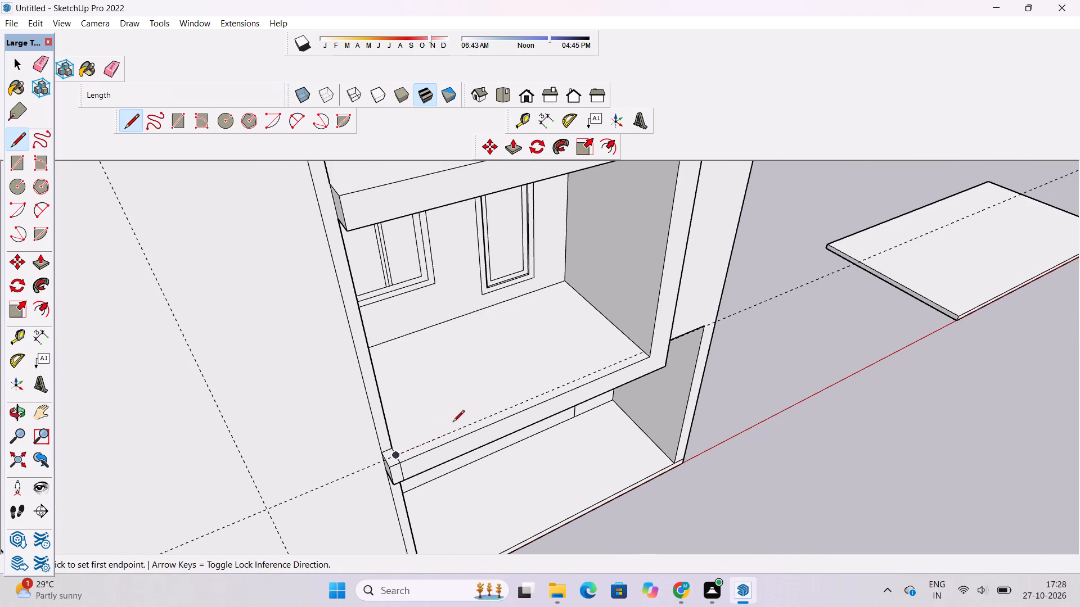
scroll(529, 413, down, 5)
scroll(560, 407, up, 5)
scroll(604, 356, up, 8)
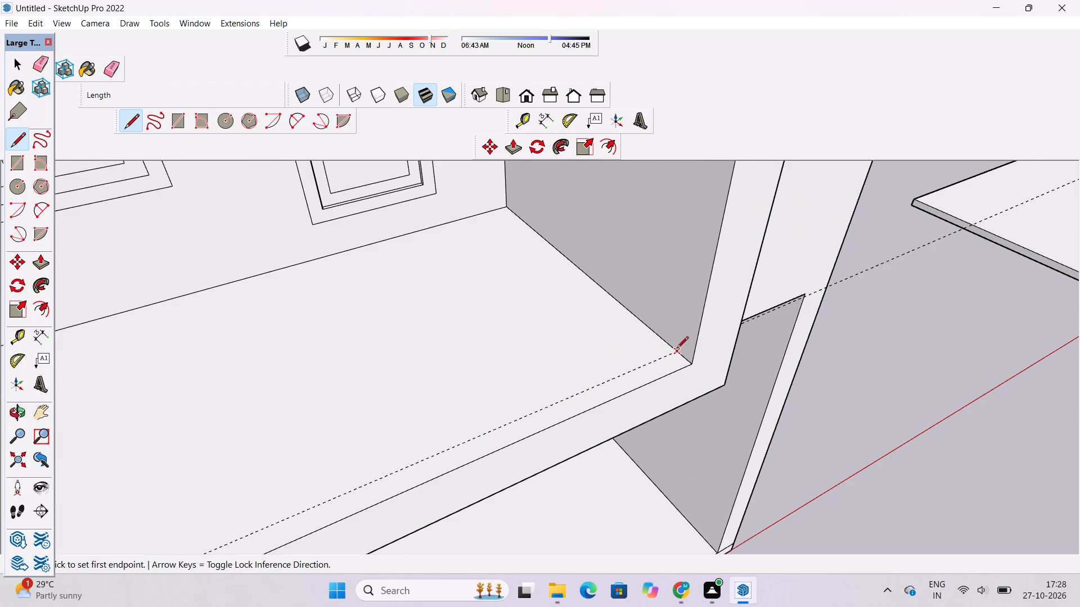
click(676, 352)
scroll(676, 351, down, 8)
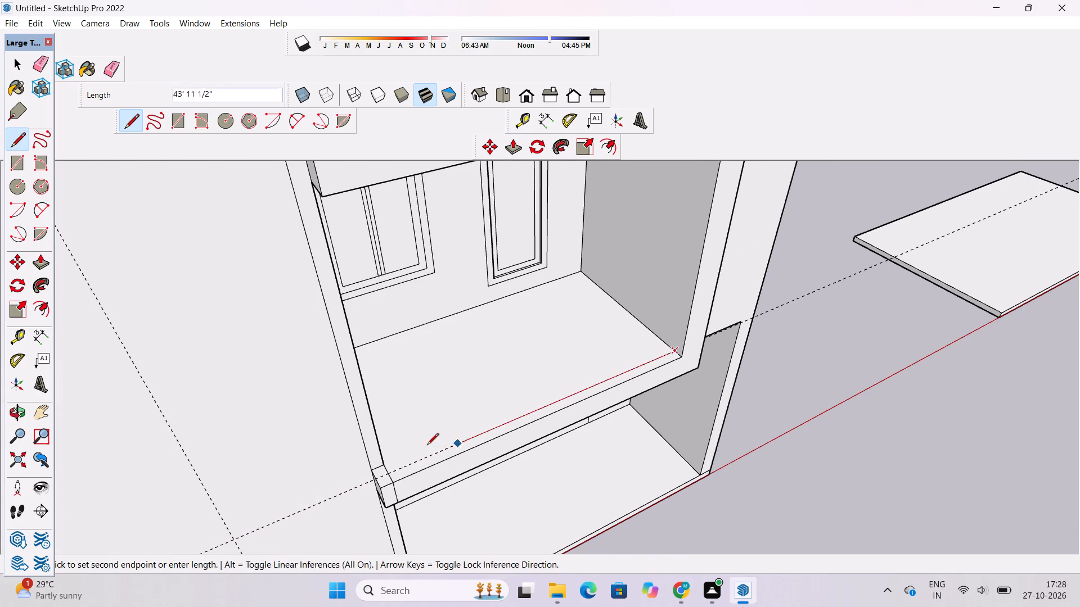
click(389, 474)
scroll(393, 465, down, 4)
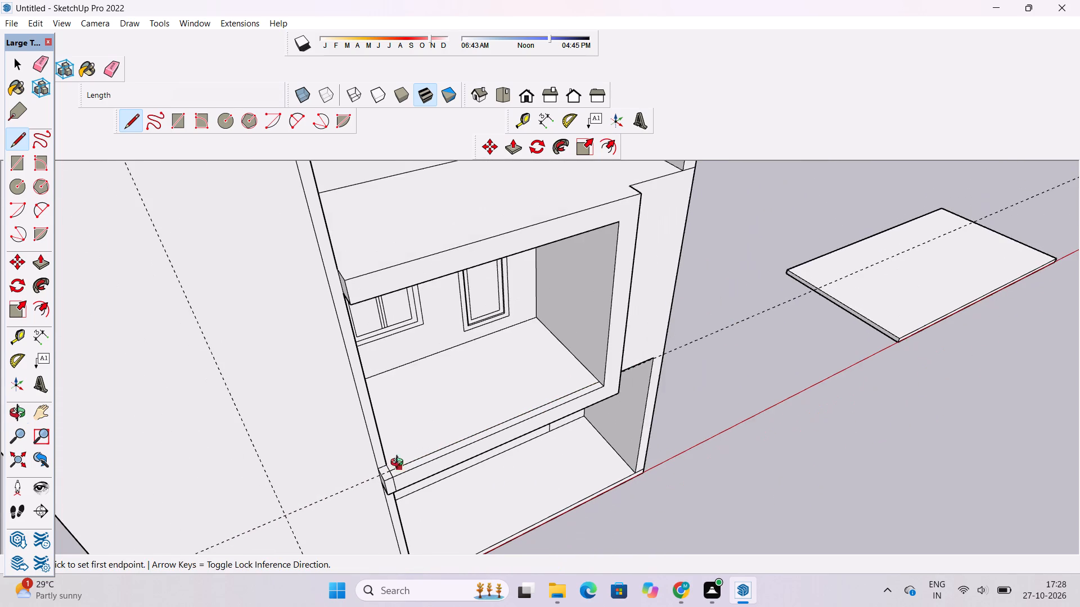
Erase the horizontal guide running along the frame's lower slab.
key(o)
drag(459, 464, 371, 454)
scroll(334, 452, up, 2)
shift+drag(339, 452, 380, 469)
drag(380, 469, 370, 456)
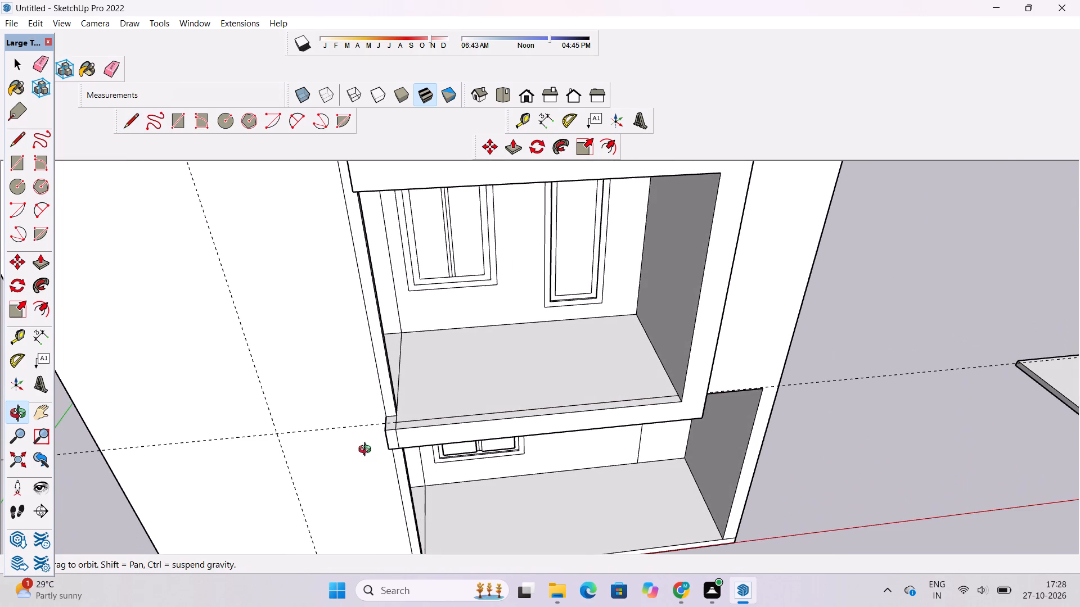
key(e)
drag(352, 413, 349, 442)
drag(364, 413, 365, 436)
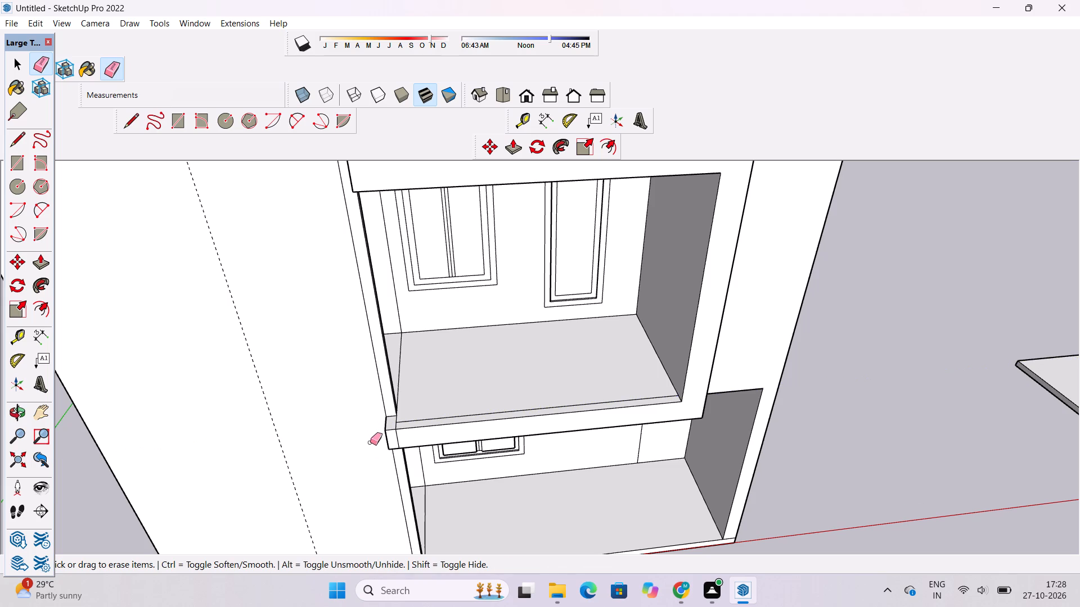
key(space)
Erase the vertical seam line on the middle-storey recess's back wall and the adjoining line across its floor.
key(o)
drag(563, 447, 530, 438)
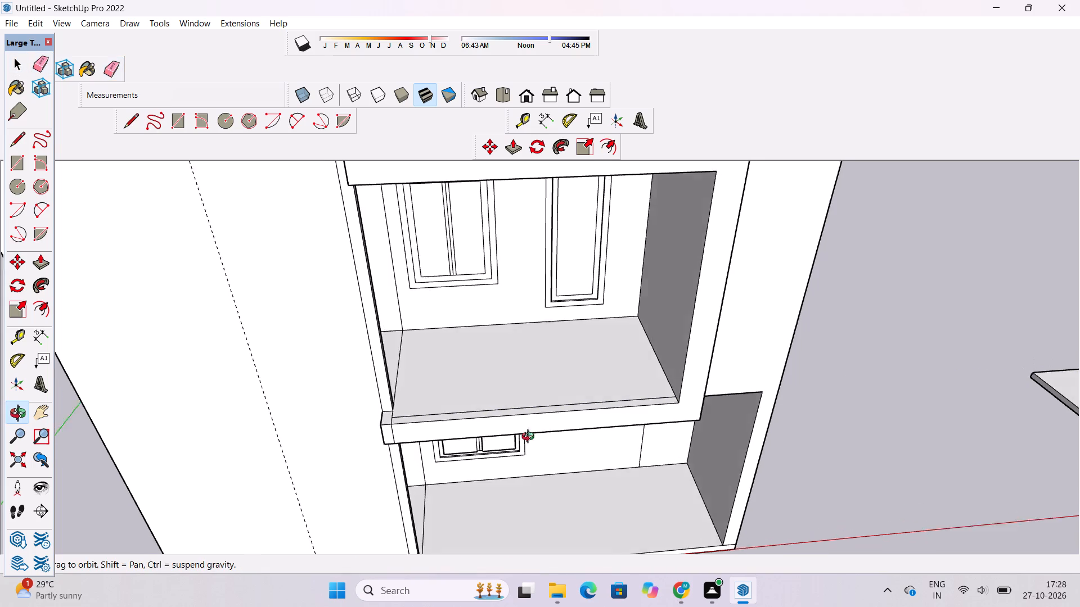
drag(530, 438, 359, 396)
shift+drag(349, 340, 465, 396)
drag(525, 385, 596, 356)
scroll(569, 343, up, 3)
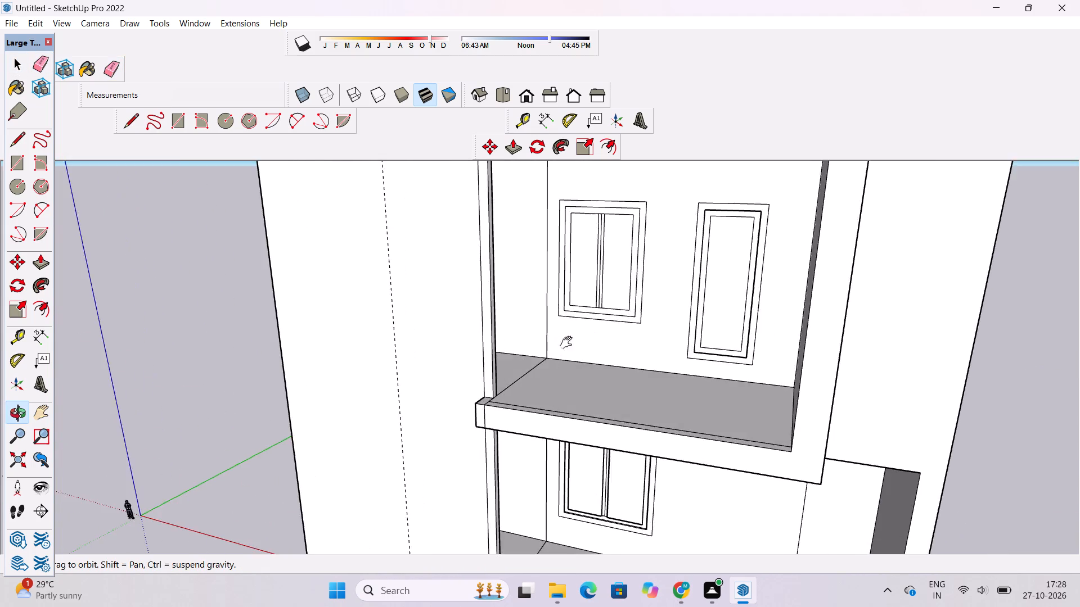
shift+drag(554, 355, 552, 393)
drag(552, 394, 540, 303)
scroll(545, 284, down, 4)
drag(550, 320, 553, 447)
scroll(546, 373, up, 4)
shift+drag(533, 374, 520, 404)
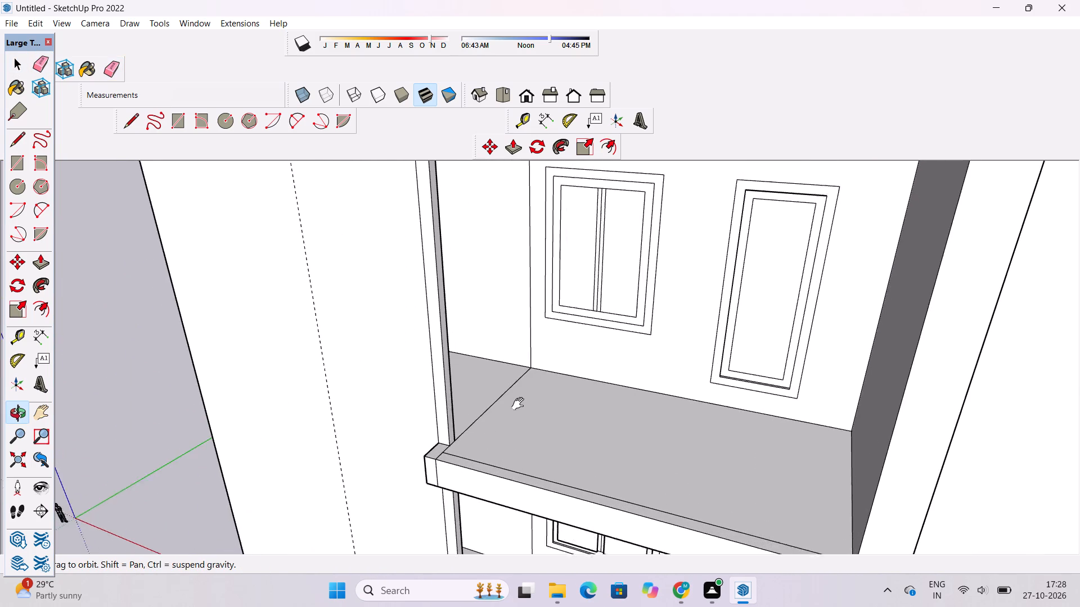
shift+drag(520, 404, 520, 405)
scroll(520, 403, up, 3)
key(e)
click(532, 333)
drag(499, 407, 476, 395)
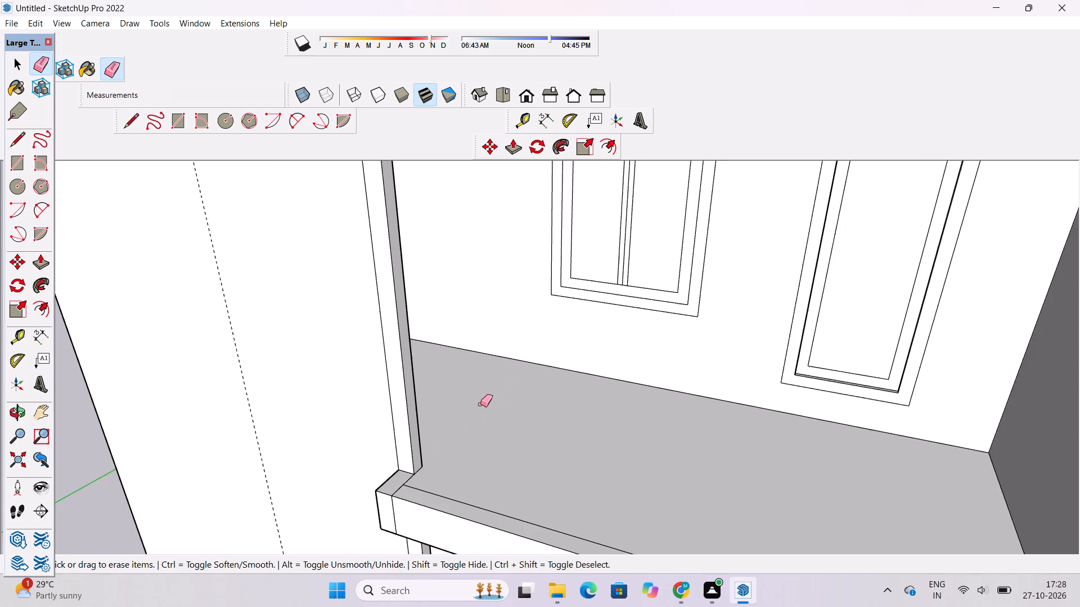
Examine the cleaned middle-storey floor and the joint where the frame's lower slab meets the tall wall.
scroll(481, 406, down, 3)
key(o)
drag(496, 428, 591, 438)
scroll(546, 495, up, 3)
shift+drag(548, 490, 439, 472)
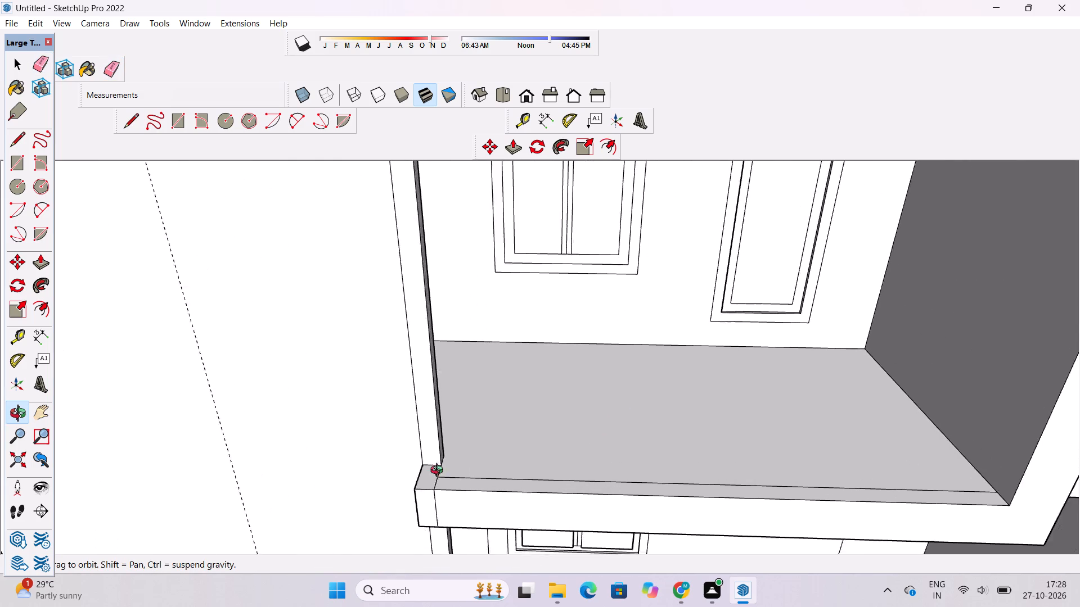
shift+drag(439, 472, 236, 466)
click(235, 466)
scroll(336, 328, up, 2)
shift+drag(339, 339, 390, 346)
drag(400, 347, 580, 342)
scroll(603, 331, down, 5)
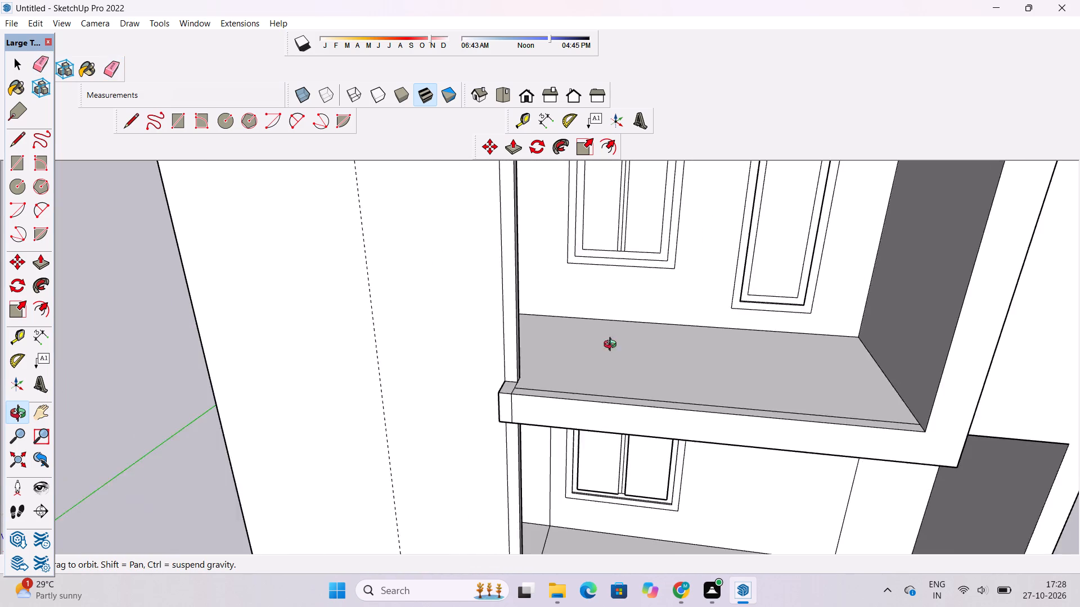
shift+drag(643, 361, 541, 377)
drag(555, 386, 715, 418)
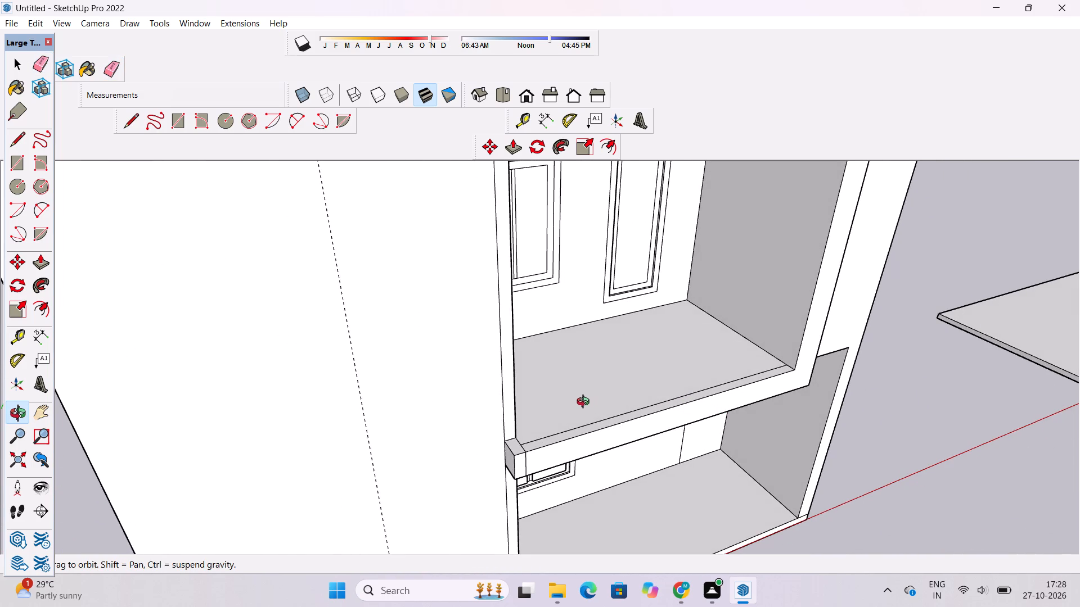
Erase the seam lines on the front face and underside of the extended end of the frame's lower slab.
scroll(543, 458, up, 3)
shift+drag(541, 445, 503, 445)
scroll(489, 449, up, 3)
shift+drag(487, 449, 466, 462)
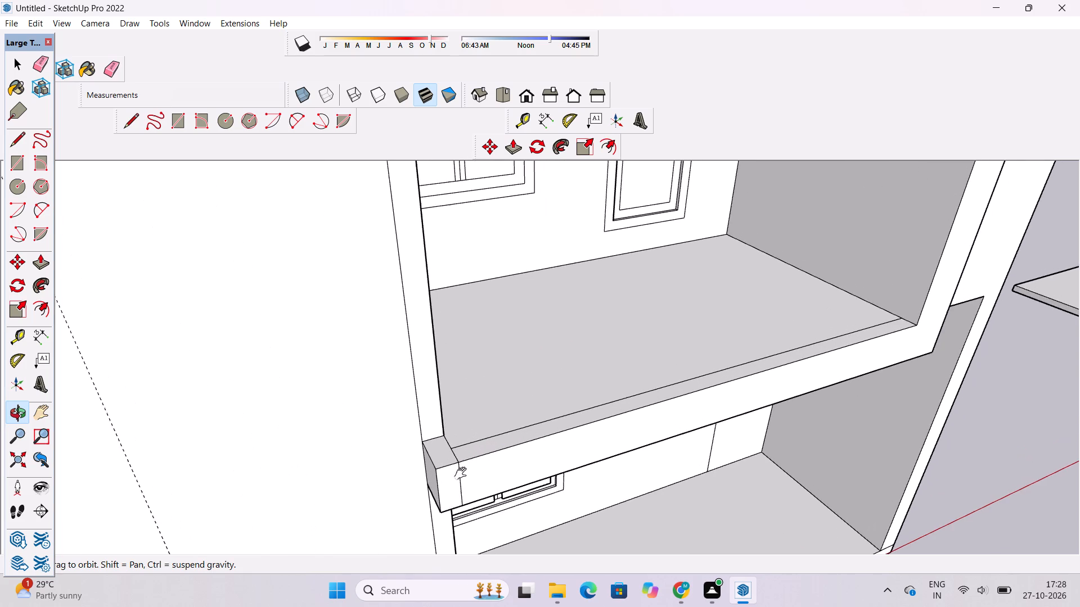
drag(463, 479, 398, 345)
shift+drag(396, 337, 463, 409)
drag(463, 409, 425, 359)
scroll(426, 358, up, 4)
key(e)
drag(447, 326, 433, 333)
scroll(449, 417, up, 5)
drag(415, 241, 404, 254)
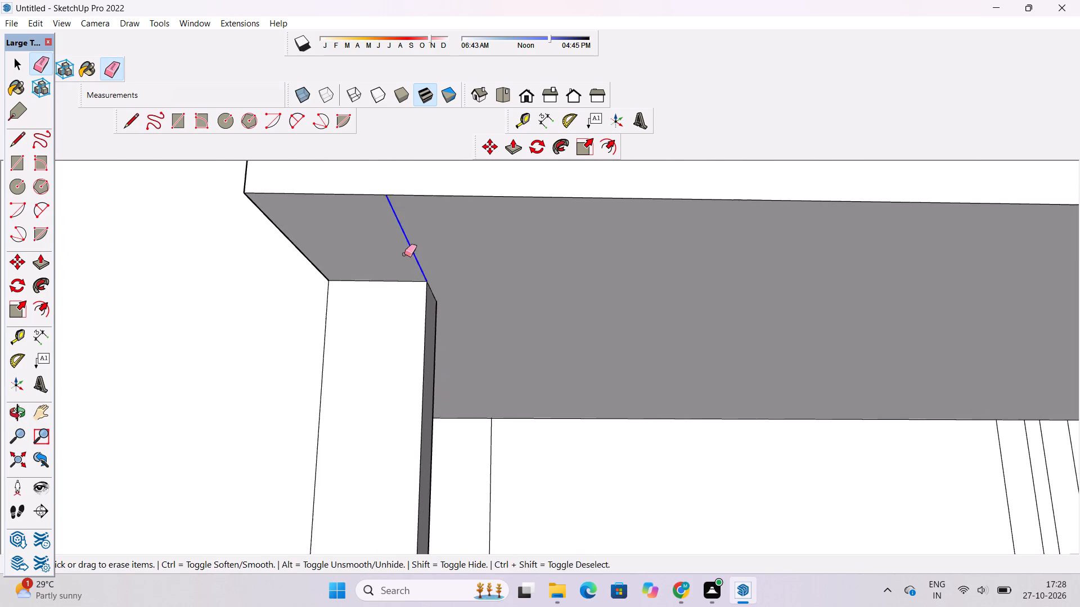
drag(404, 254, 399, 269)
scroll(396, 369, down, 16)
key(o)
drag(476, 305, 561, 447)
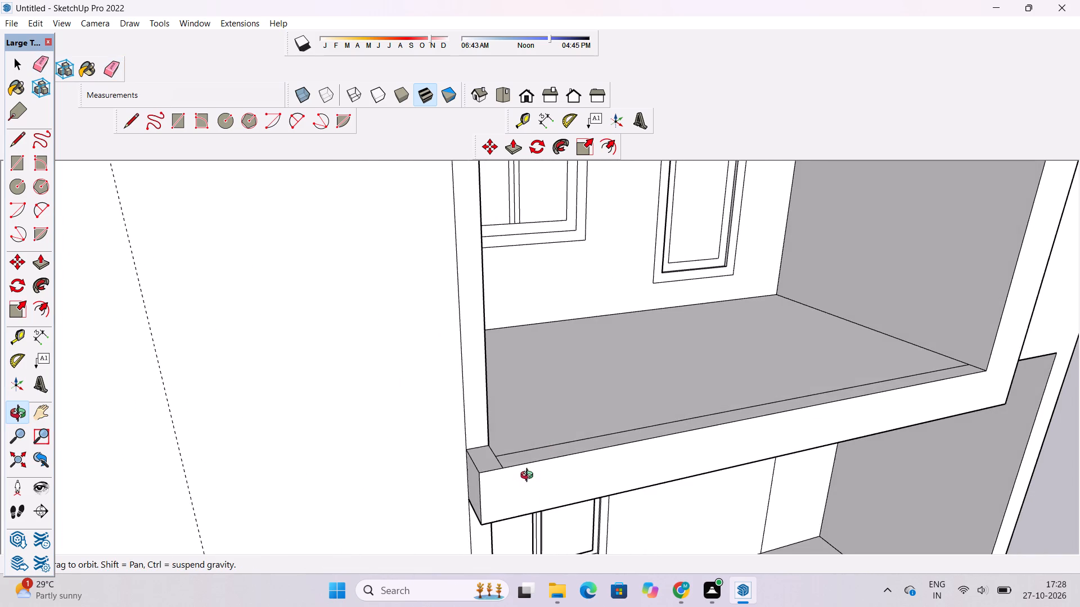
Push/Pull the small corner face on top of the lower slab's end beside the tall wall up 15'.
drag(529, 477, 501, 434)
scroll(504, 431, down, 5)
shift+drag(511, 425, 497, 425)
click(497, 425)
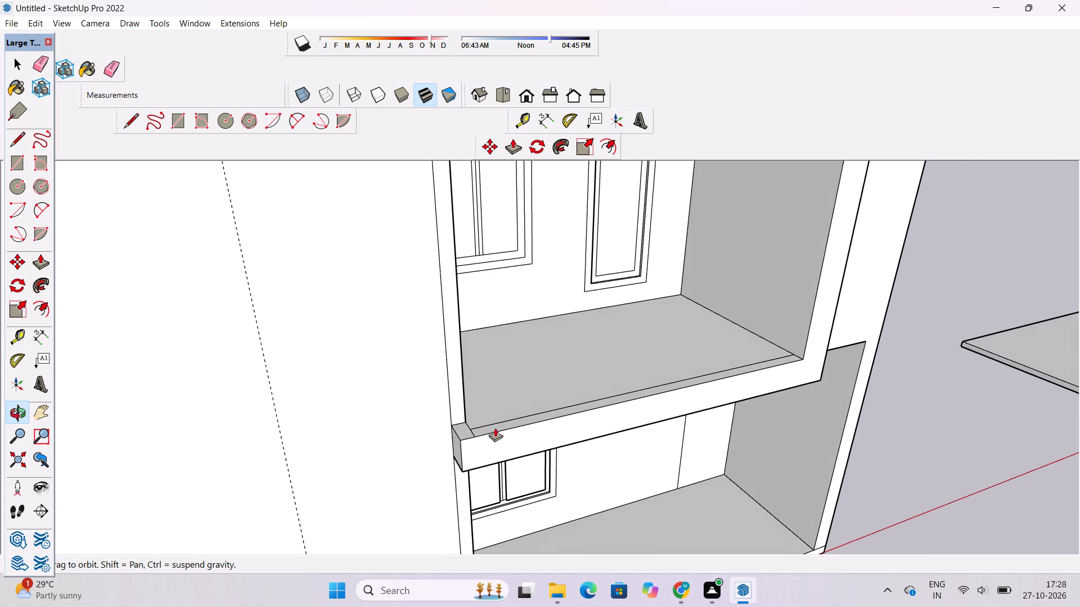
key(p)
scroll(489, 431, up, 3)
click(451, 433)
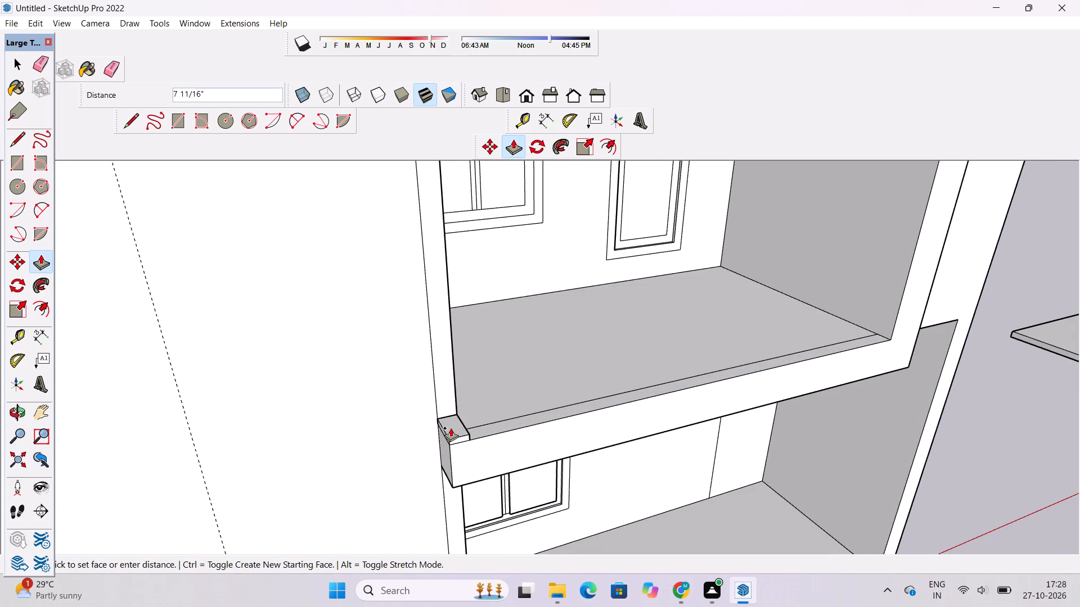
scroll(451, 428, down, 13)
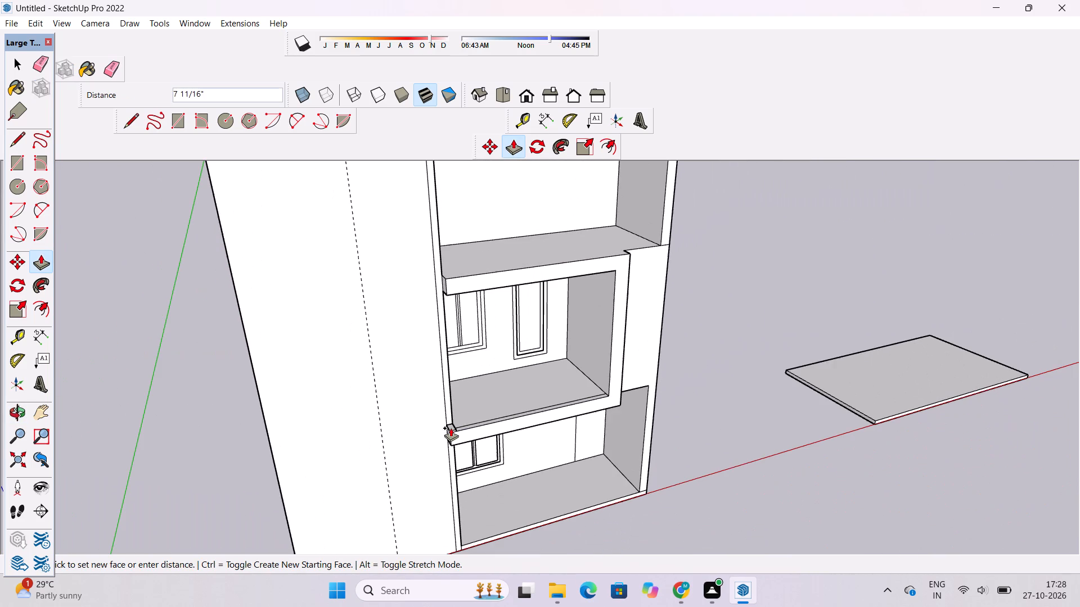
scroll(451, 427, down, 3)
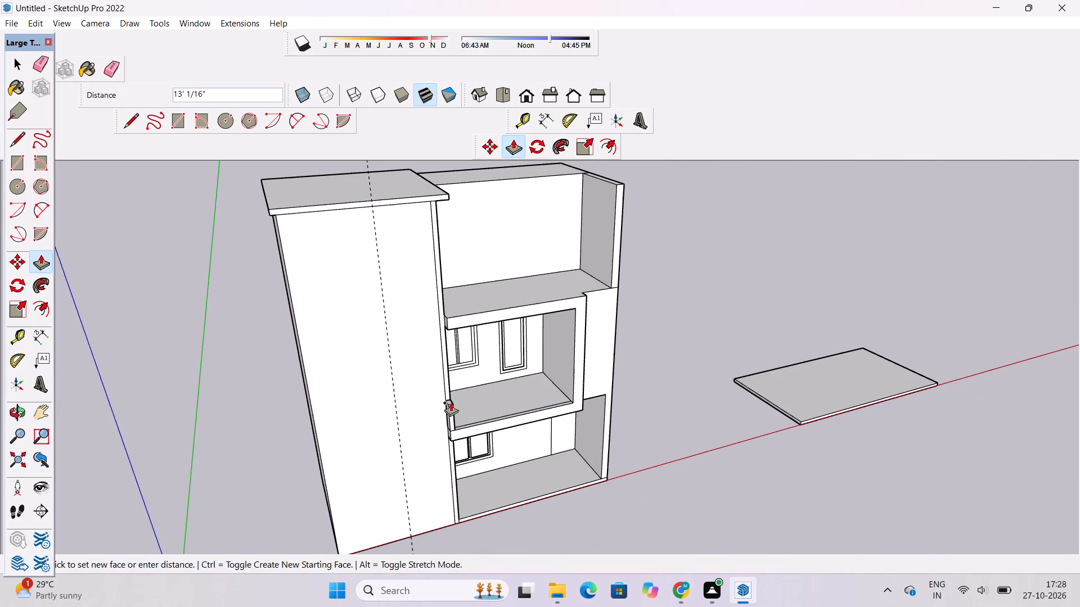
key(o)
scroll(463, 440, up, 4)
shift+drag(525, 419, 476, 418)
drag(476, 418, 419, 363)
scroll(402, 357, up, 5)
shift+drag(385, 368, 373, 376)
drag(375, 376, 425, 395)
scroll(403, 414, up, 3)
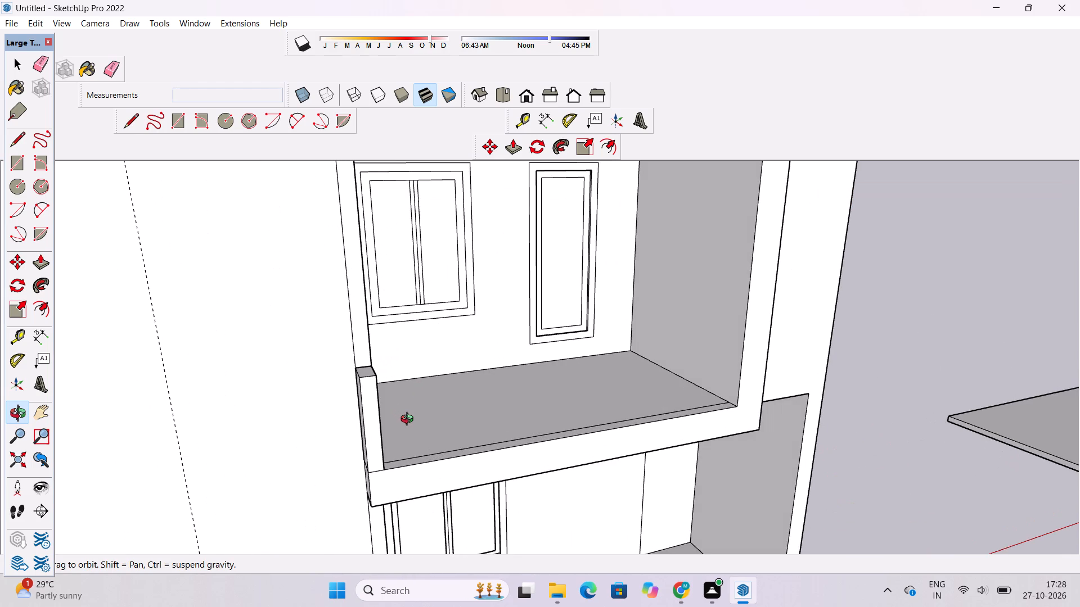
scroll(370, 519, down, 4)
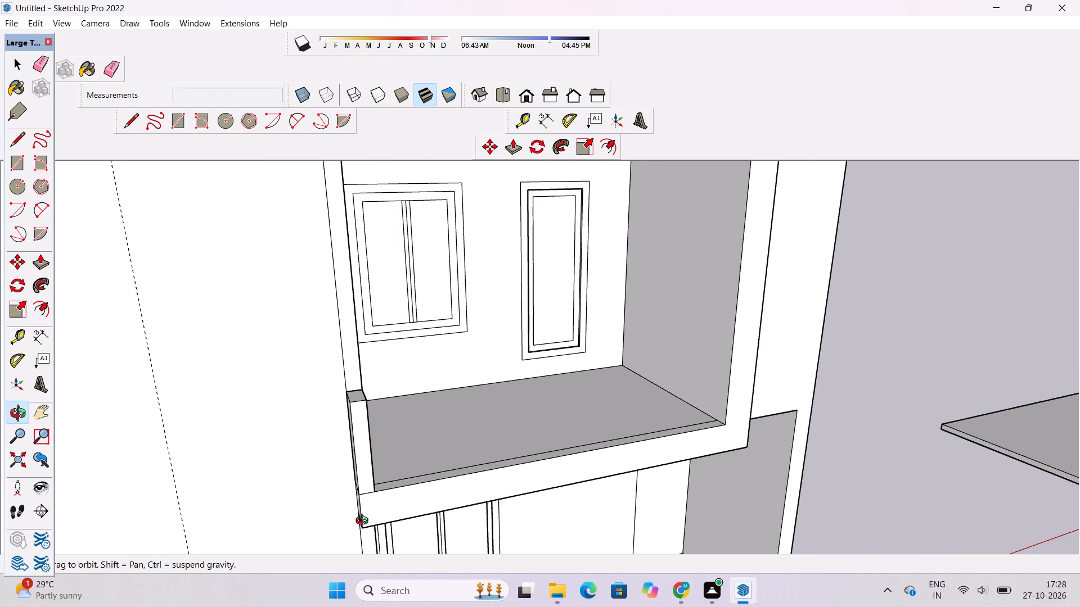
drag(364, 522, 346, 436)
shift+drag(346, 436, 381, 484)
scroll(381, 412, up, 4)
scroll(353, 409, down, 4)
drag(376, 512, 357, 440)
drag(358, 433, 358, 493)
shift+scroll(361, 450, up, 1)
shift+drag(355, 450, 345, 452)
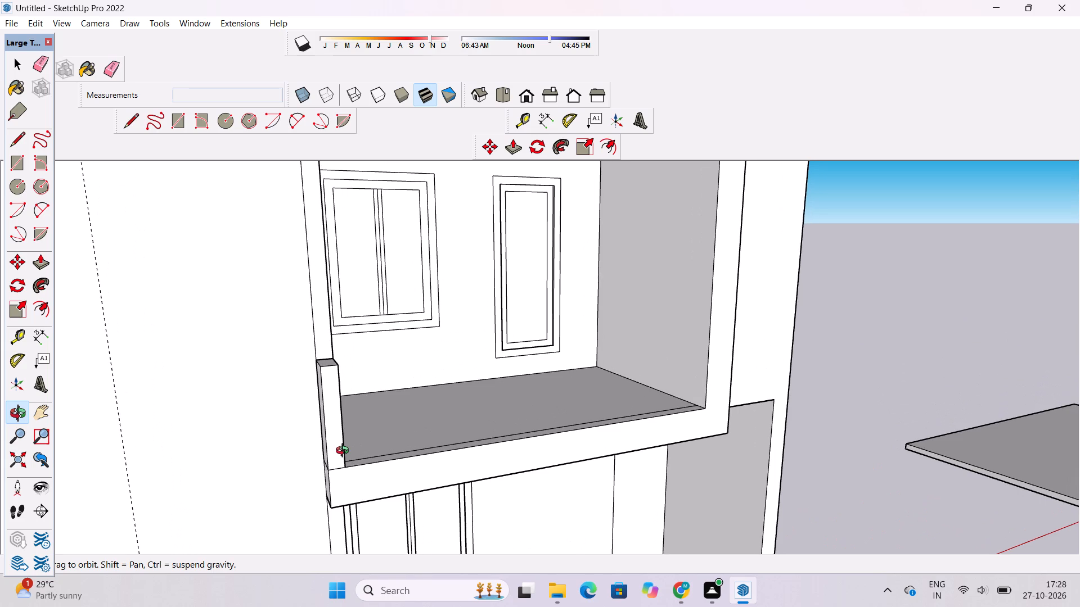
key(p)
scroll(342, 397, down, 2)
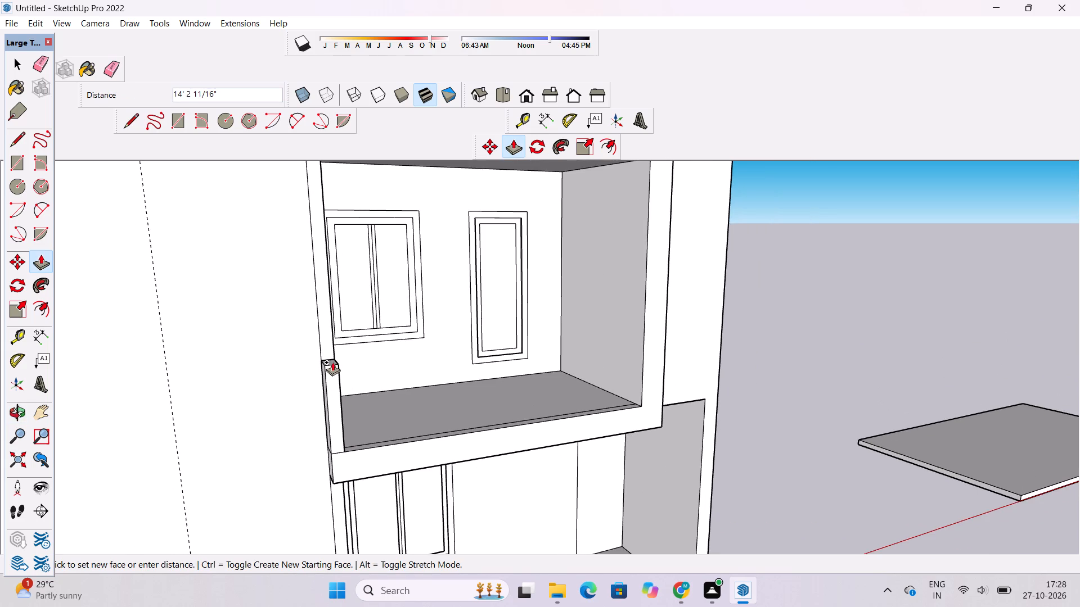
text(15')
key(Return)
Push/Pull the new corner post's inner side face part-way along the lower slab's front edge, forming a solid parapet panel.
key(o)
drag(353, 379, 292, 429)
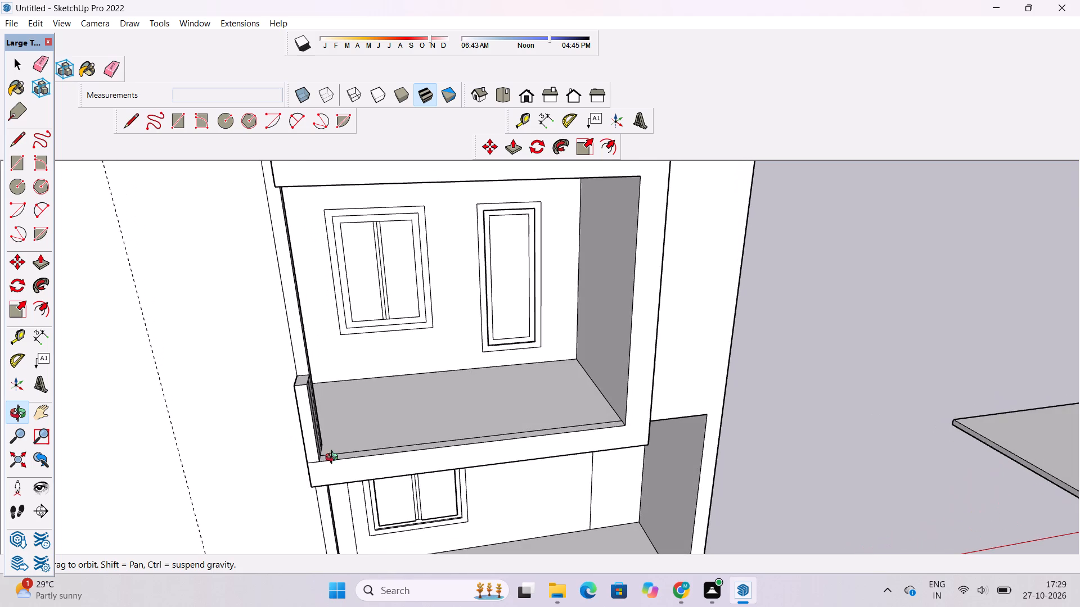
shift+drag(349, 470, 294, 452)
drag(289, 459, 282, 497)
scroll(287, 495, up, 2)
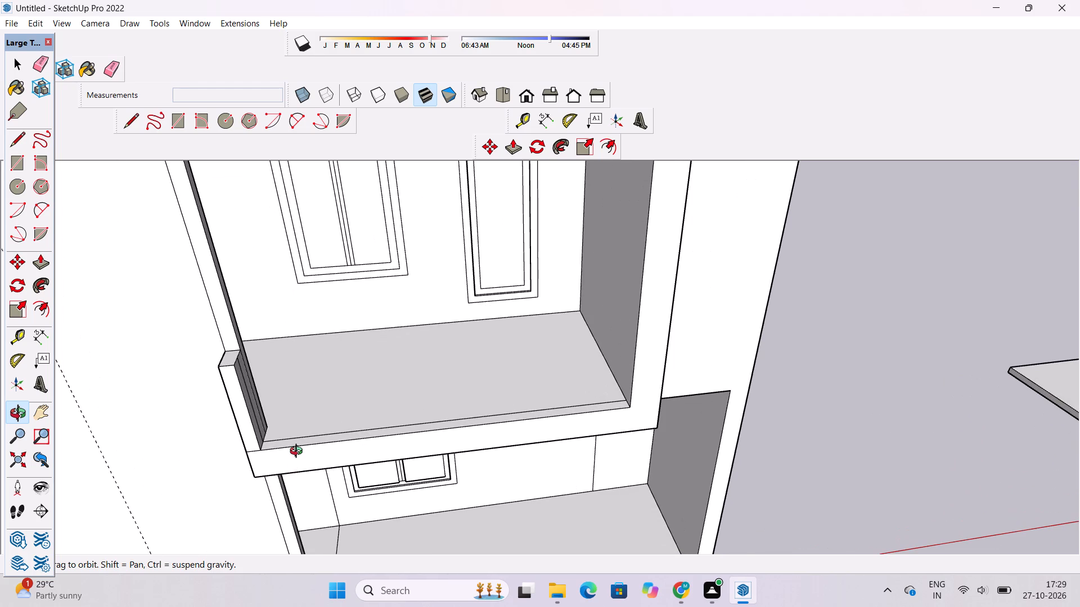
drag(312, 380, 170, 377)
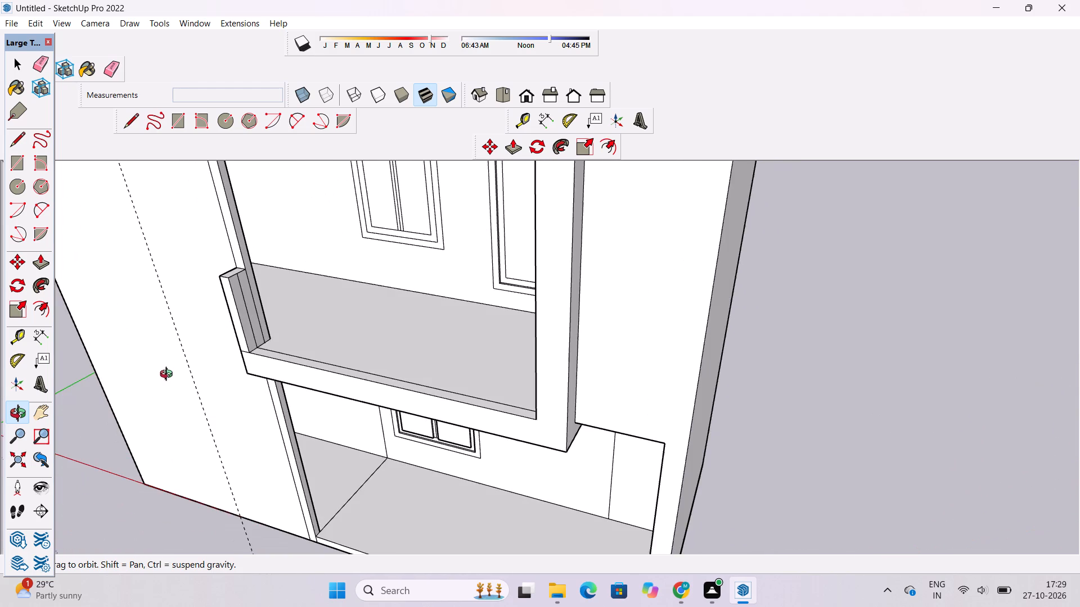
scroll(227, 310, up, 5)
drag(271, 348, 432, 421)
scroll(462, 423, down, 3)
shift+drag(477, 447, 442, 432)
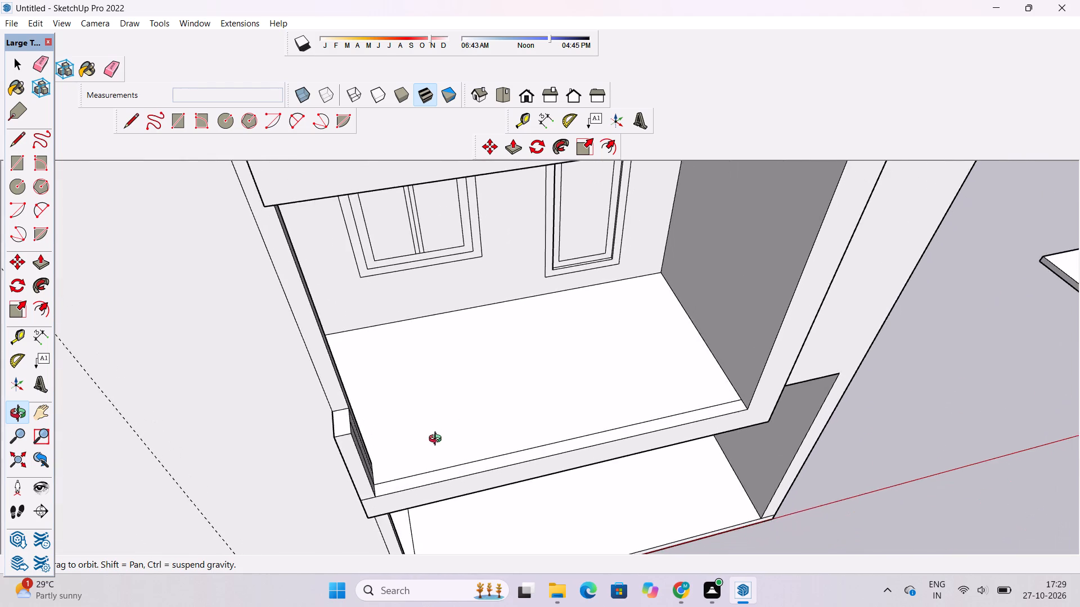
drag(438, 440, 377, 408)
shift+drag(377, 443, 356, 412)
scroll(308, 402, down, 2)
drag(312, 405, 332, 405)
shift+drag(347, 421, 315, 402)
drag(314, 402, 344, 415)
scroll(347, 415, up, 2)
shift+drag(347, 417, 344, 435)
drag(338, 437, 314, 419)
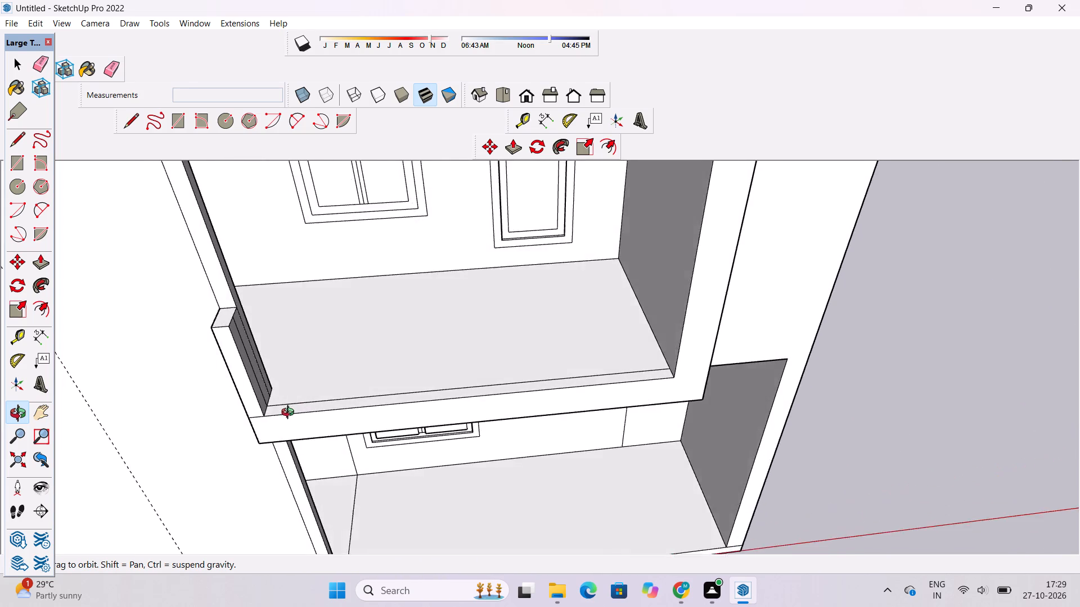
scroll(285, 415, up, 3)
shift+drag(269, 410, 245, 418)
scroll(197, 421, down, 4)
key(p)
scroll(231, 403, up, 4)
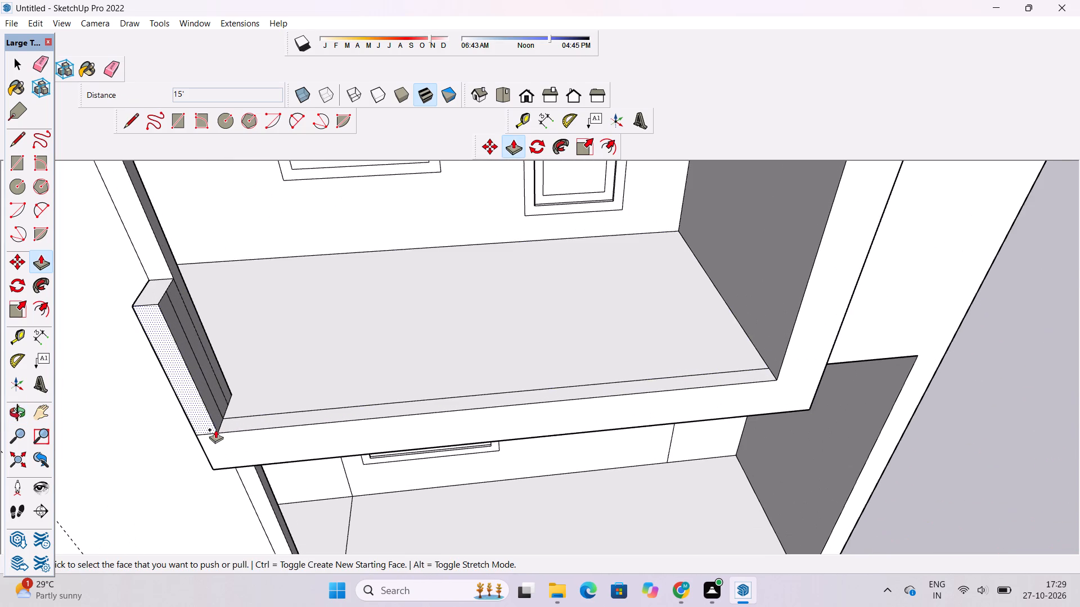
click(218, 419)
scroll(234, 416, down, 9)
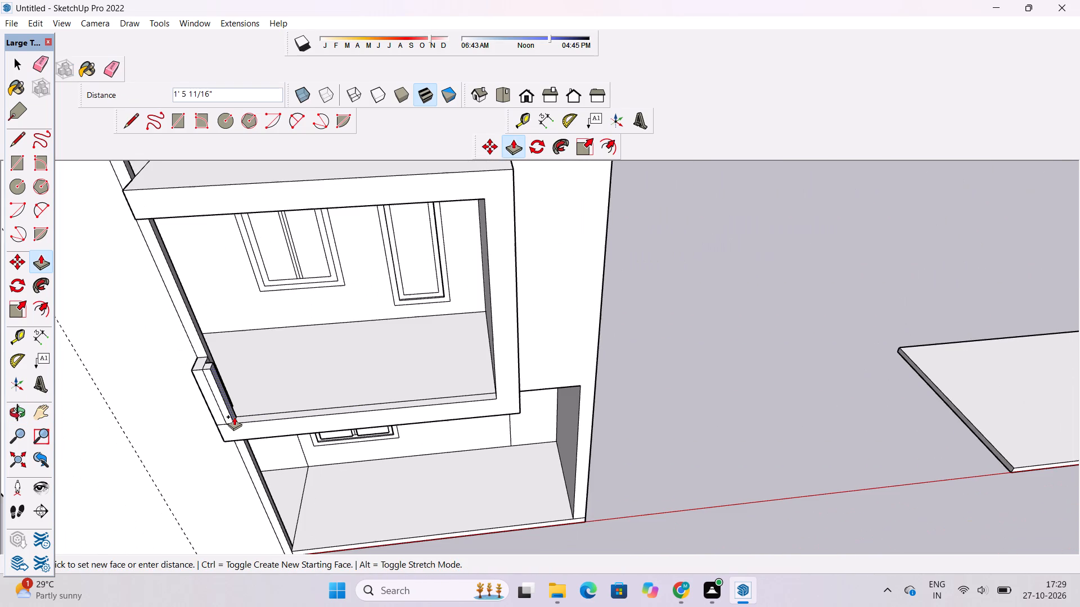
scroll(235, 416, up, 3)
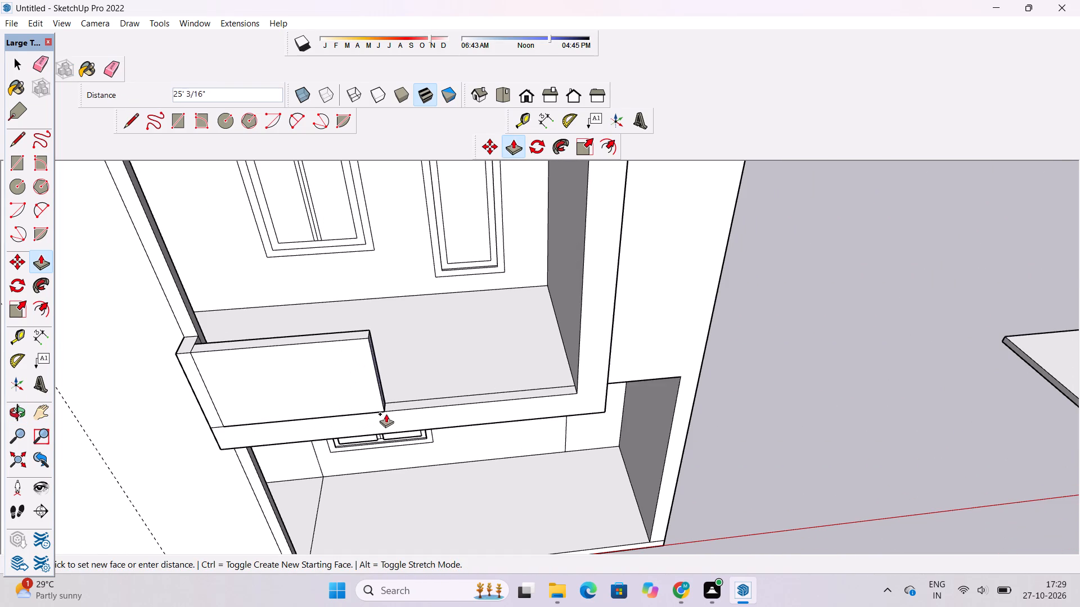
click(407, 410)
Examine the parapet panel and its joint with the front face and top of the lower slab.
key(o)
drag(404, 428, 394, 379)
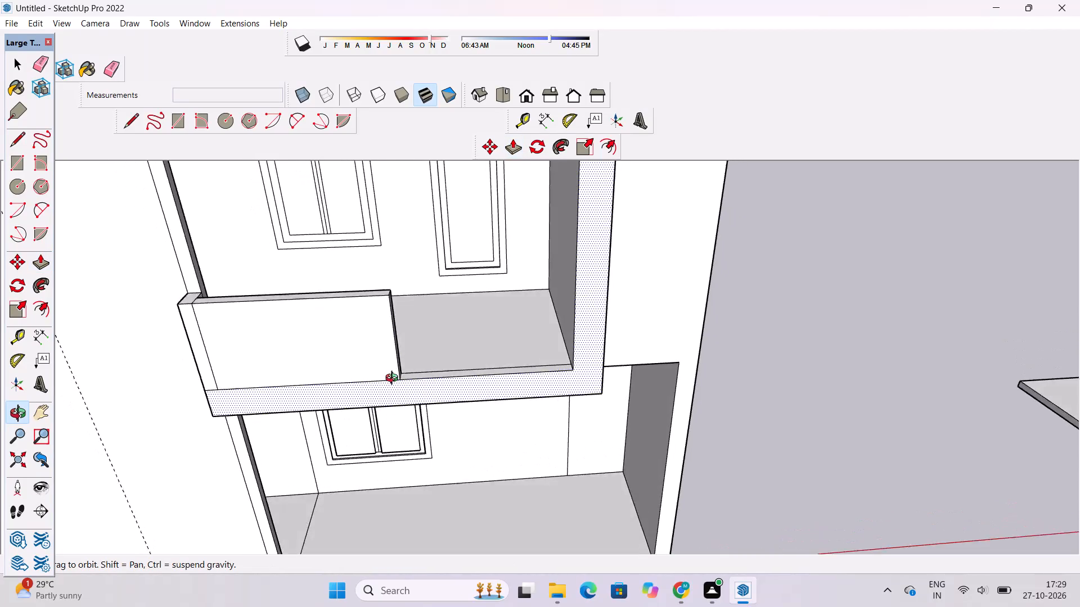
drag(394, 379, 394, 342)
shift+drag(393, 343, 384, 351)
key(space)
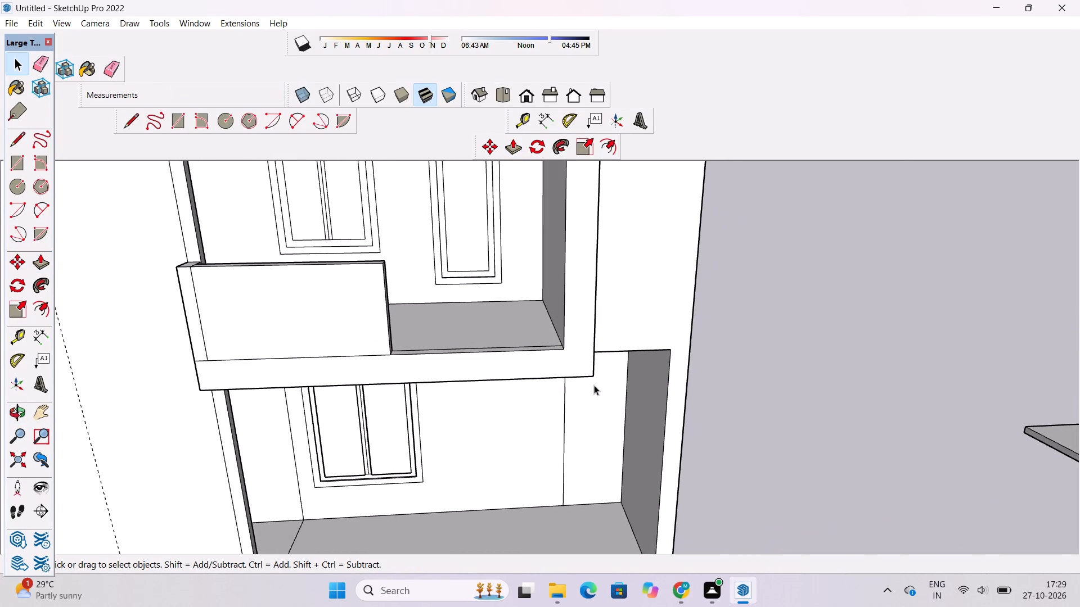
key(o)
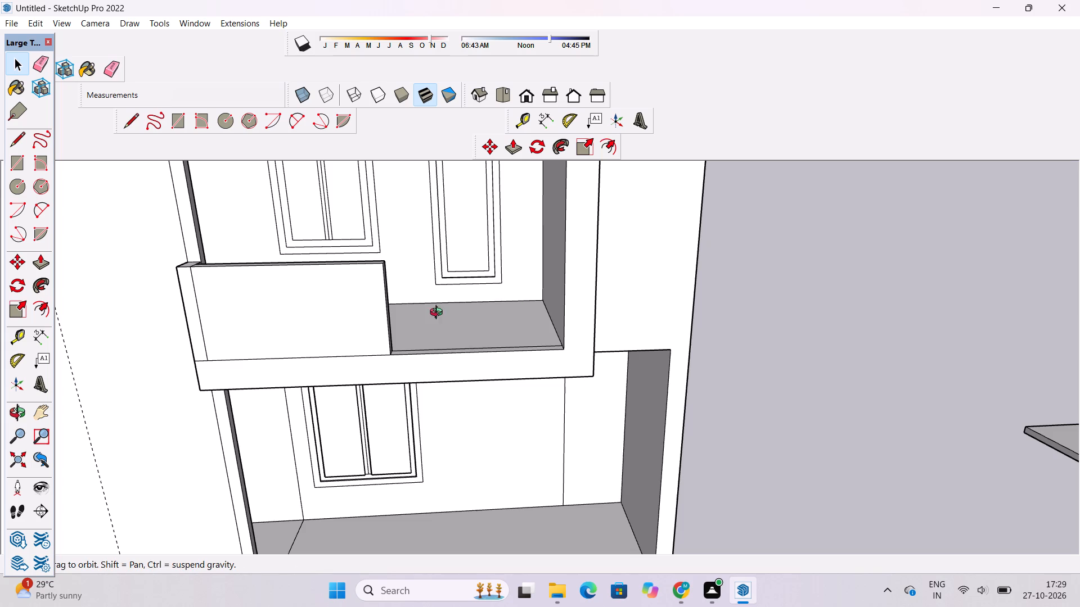
drag(359, 321, 376, 378)
scroll(379, 378, up, 2)
shift+click(376, 388)
drag(376, 385, 372, 396)
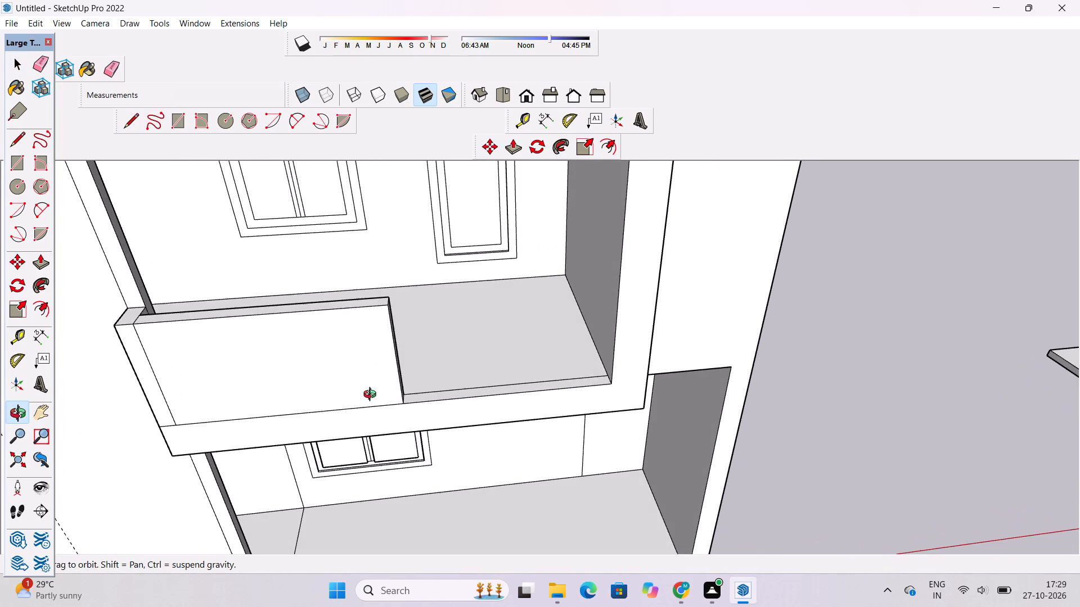
scroll(372, 396, down, 1)
drag(372, 398, 370, 414)
shift+drag(371, 413, 372, 412)
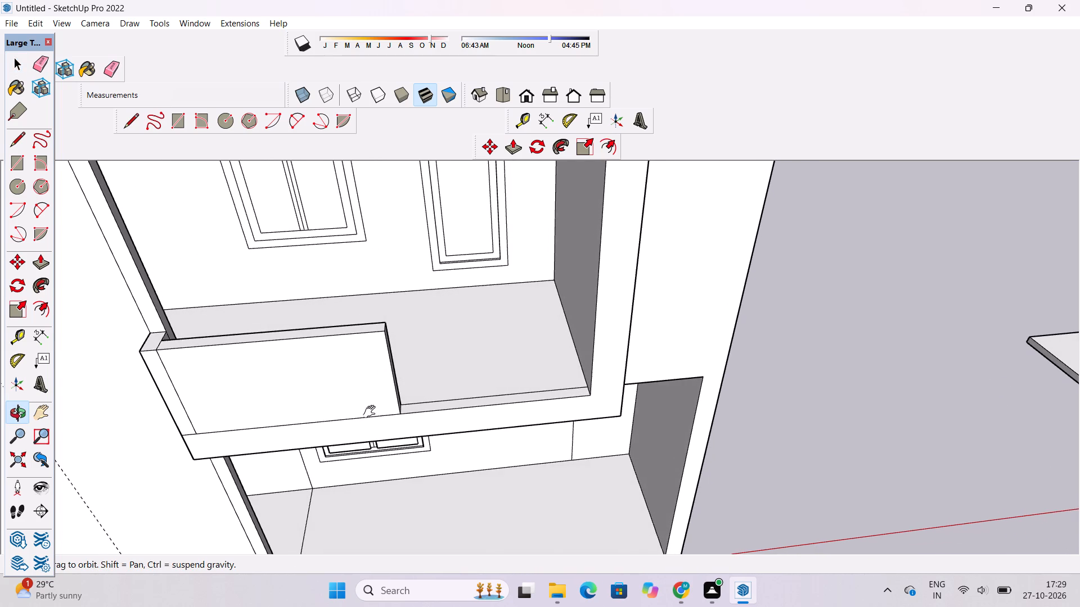
shift+drag(372, 412, 389, 388)
drag(395, 419, 405, 346)
shift+drag(405, 345, 417, 359)
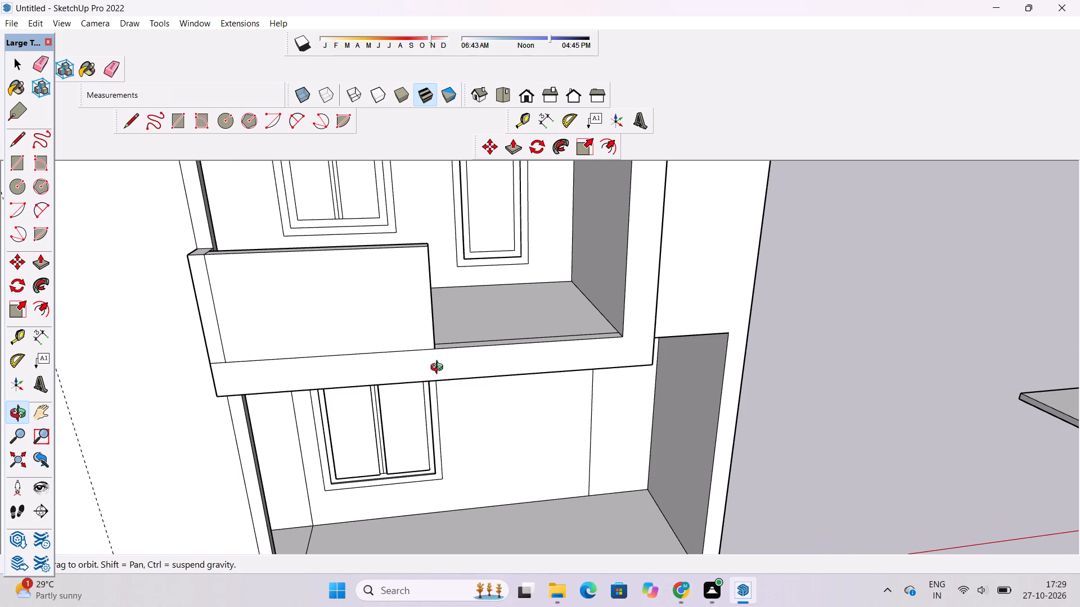
scroll(439, 369, down, 2)
drag(439, 369, 434, 378)
drag(425, 391, 424, 377)
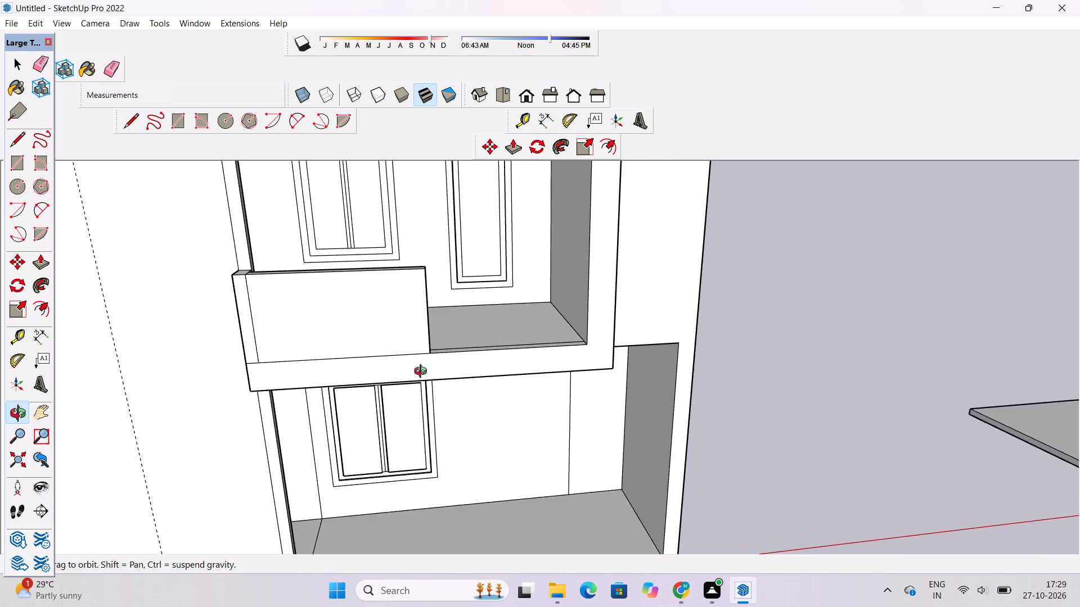
shift+click(423, 373)
drag(422, 377, 422, 366)
Place a horizontal guide 1' below the top edge of the lower slab's front face.
key(t)
scroll(416, 361, up, 4)
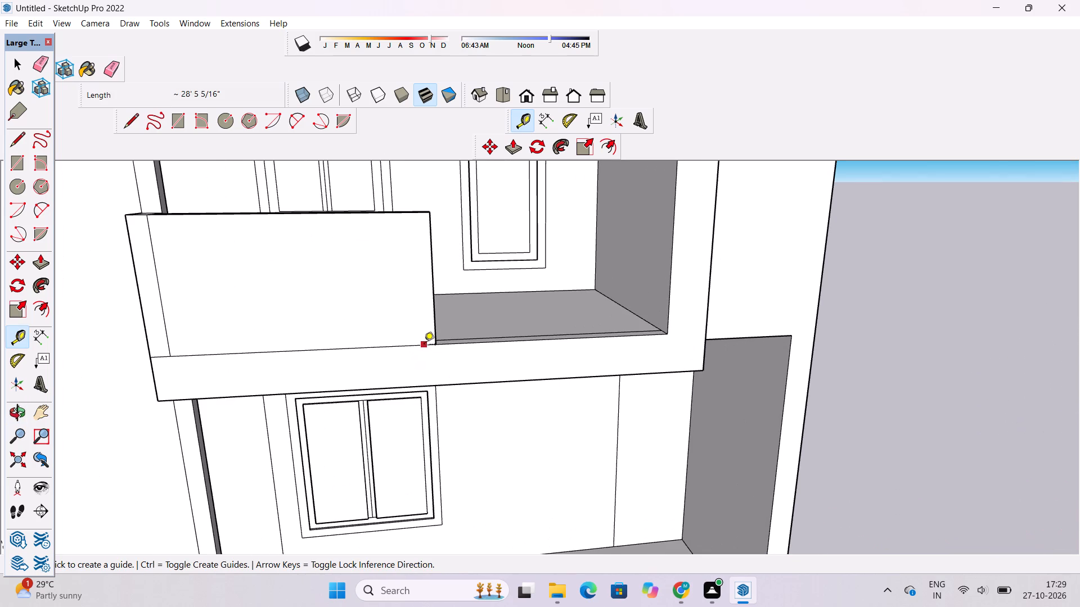
click(424, 345)
scroll(425, 361, up, 7)
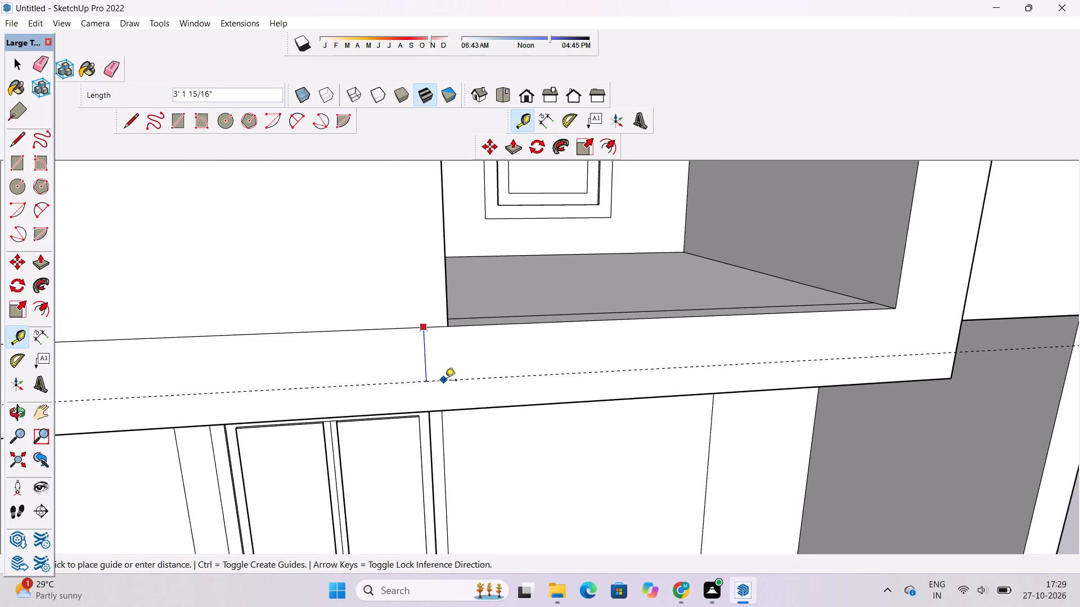
scroll(445, 381, down, 6)
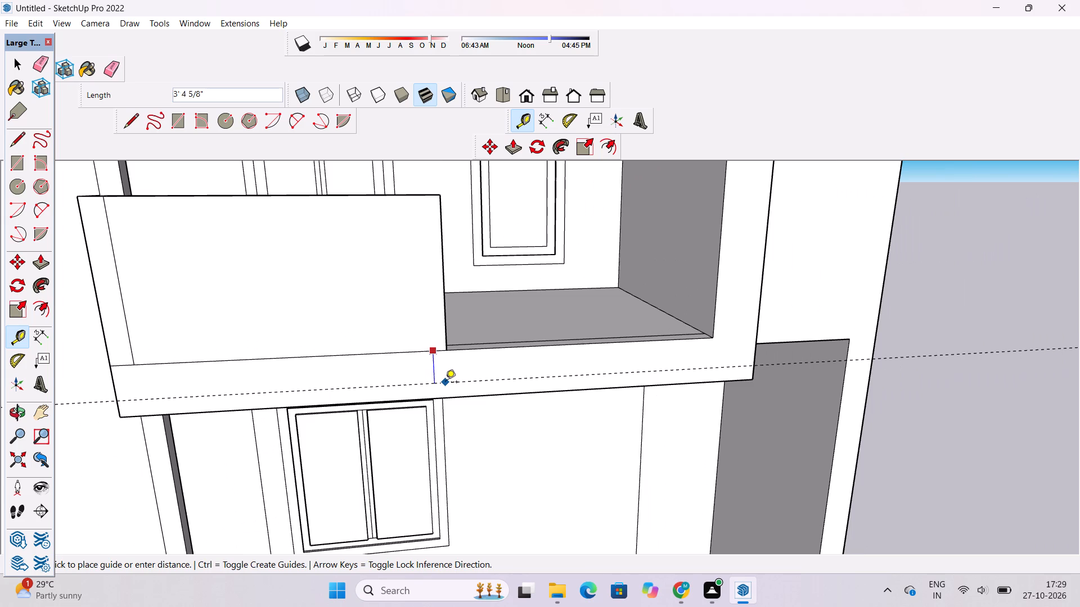
text(1')
key(Return)
scroll(445, 383, down, 3)
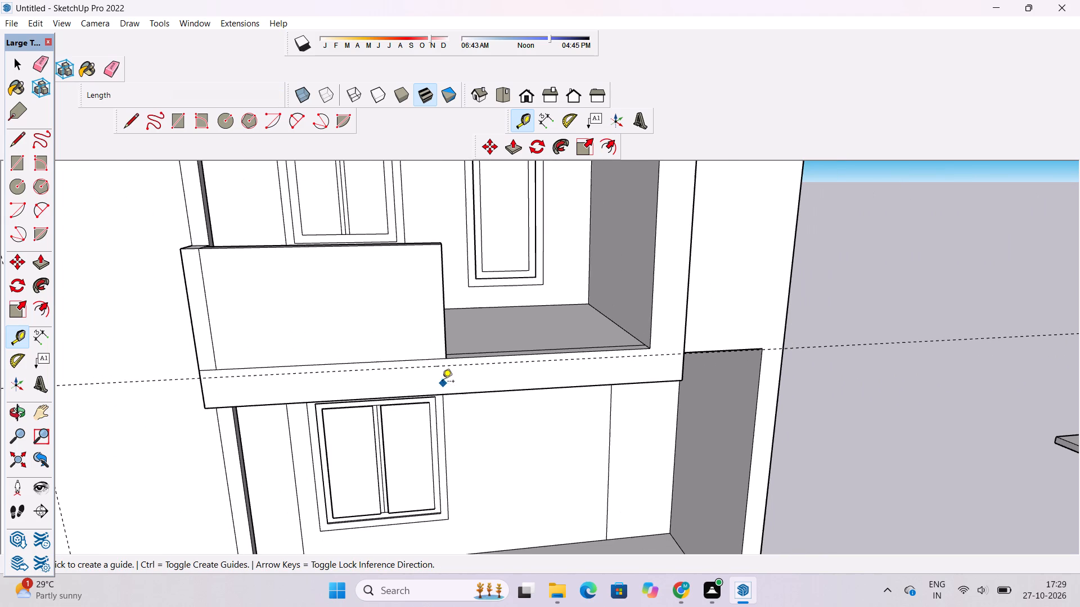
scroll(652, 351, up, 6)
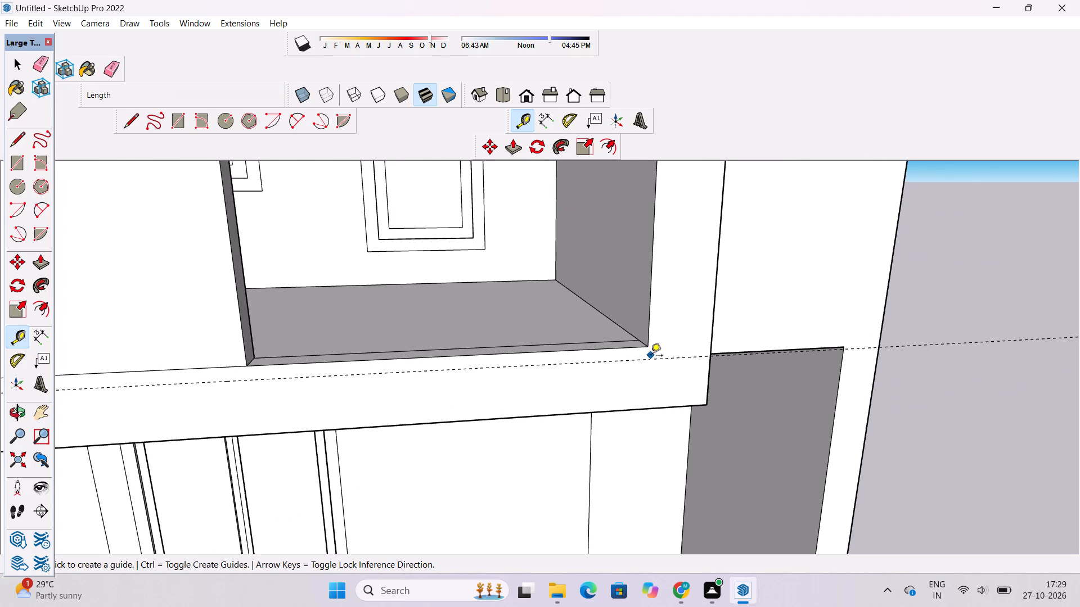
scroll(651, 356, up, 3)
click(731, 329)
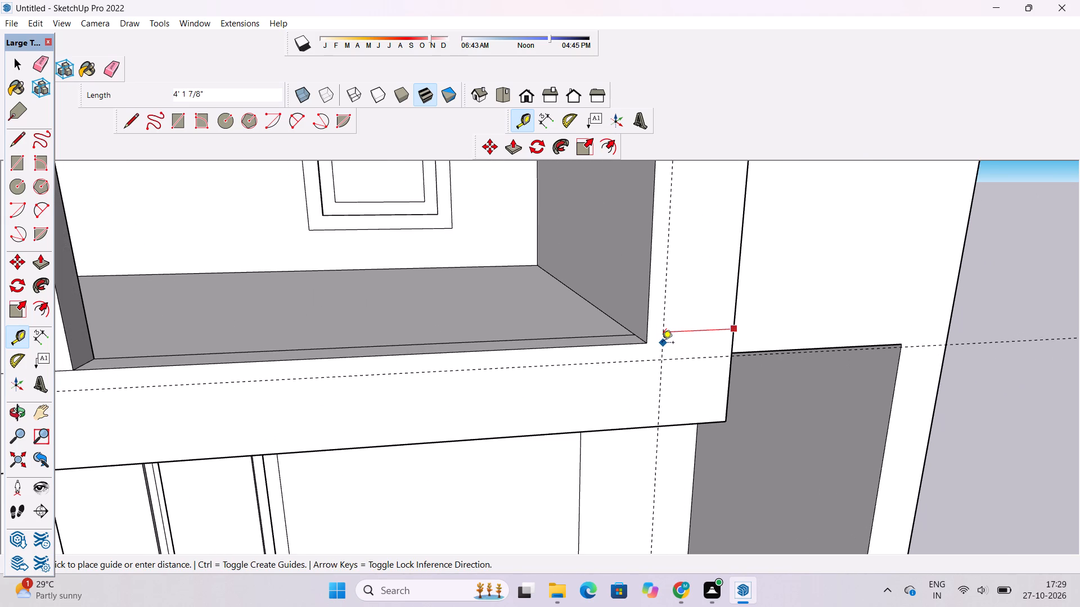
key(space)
Draw a line from the recess's lower front corner down to the guide and about 58' 10" along it to the slab's end beside the tall wall.
text(l)
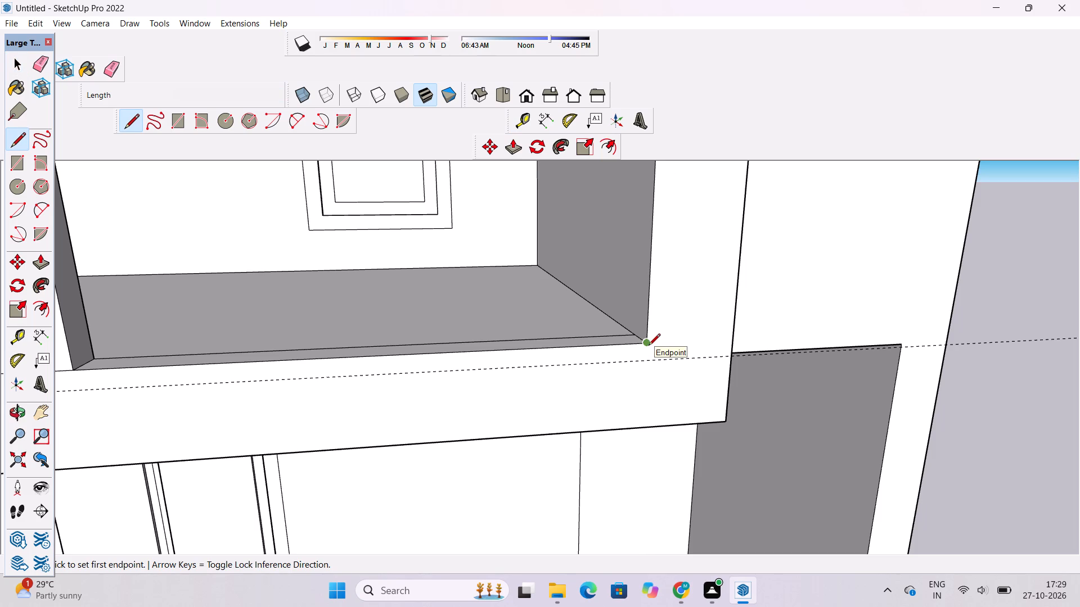
click(649, 346)
click(642, 363)
scroll(654, 357, down, 8)
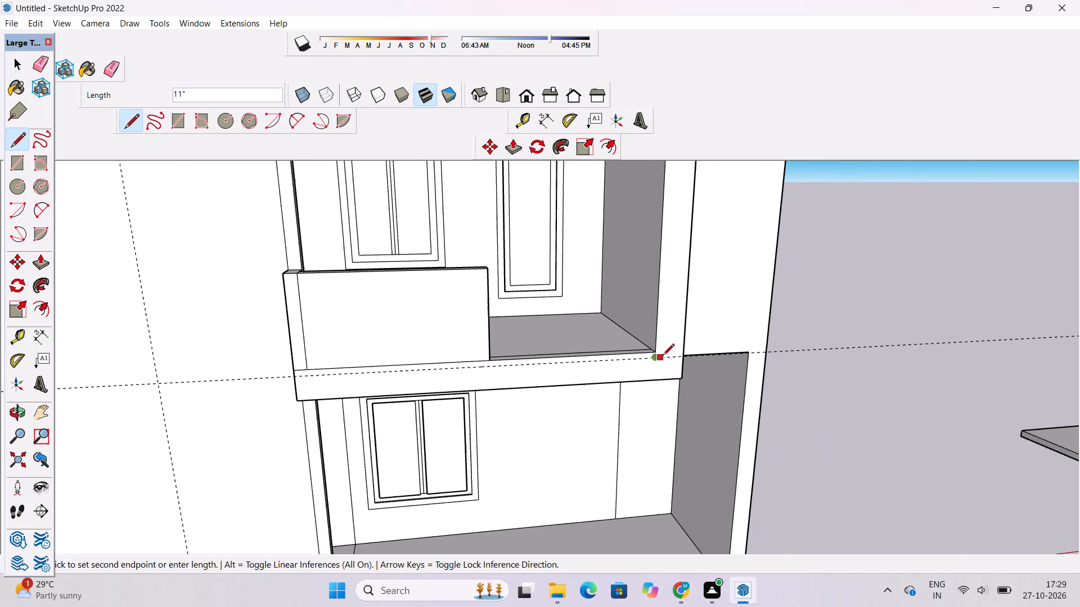
scroll(663, 356, down, 5)
scroll(356, 373, up, 10)
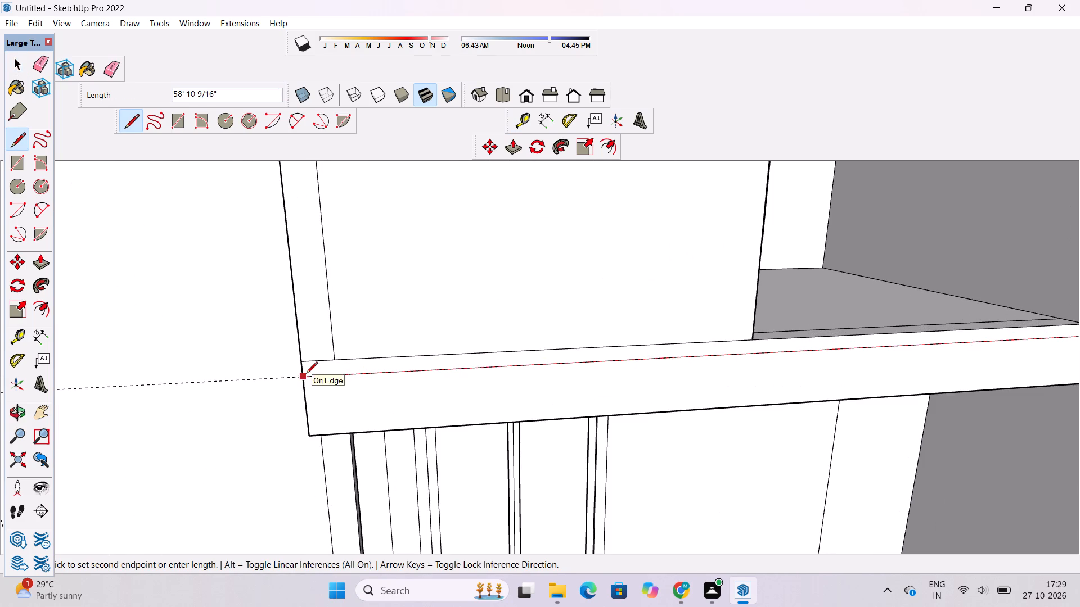
click(300, 378)
scroll(353, 365, down, 7)
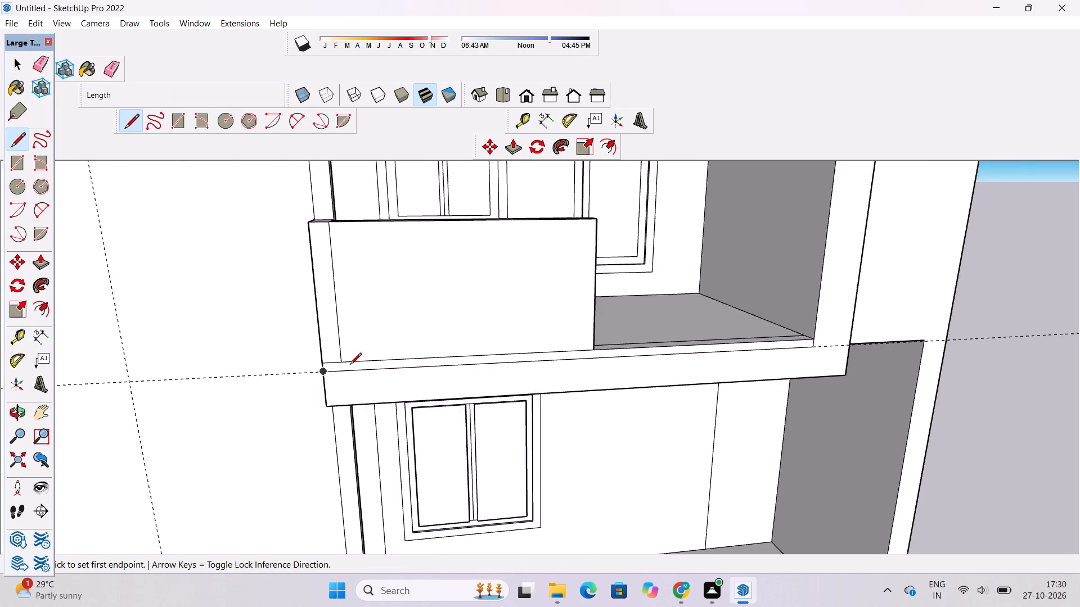
Draw a line across the lower slab's end face, from the front dividing line's corner endpoint to the back edge, parallel to the top edge.
scroll(350, 365, down, 2)
key(o)
drag(342, 365, 457, 389)
scroll(393, 447, up, 3)
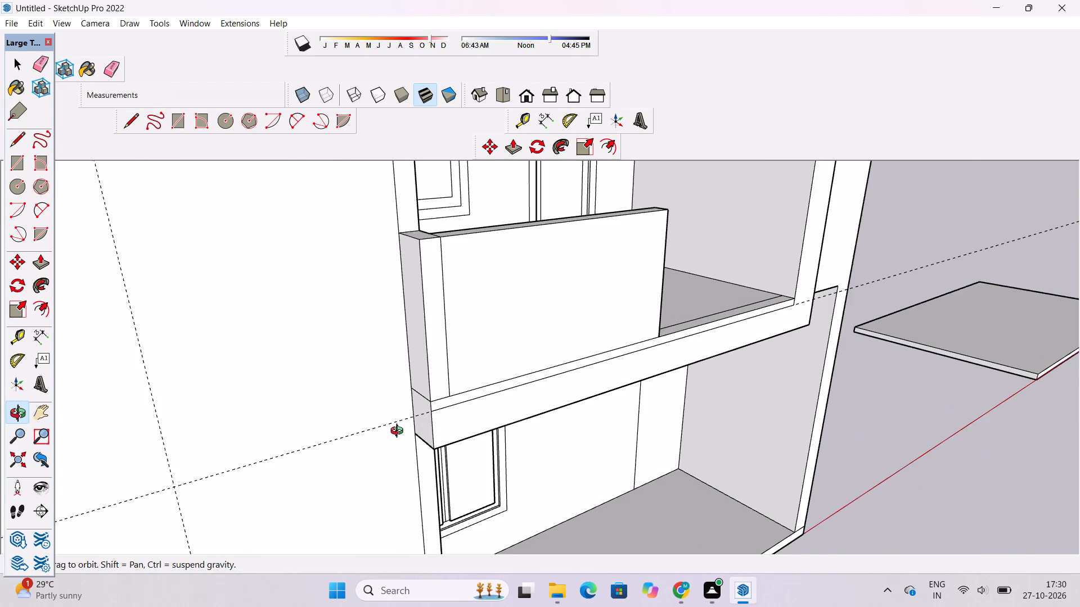
scroll(402, 424, up, 5)
shift+drag(427, 409, 416, 409)
drag(416, 409, 461, 392)
scroll(476, 397, up, 3)
key(l)
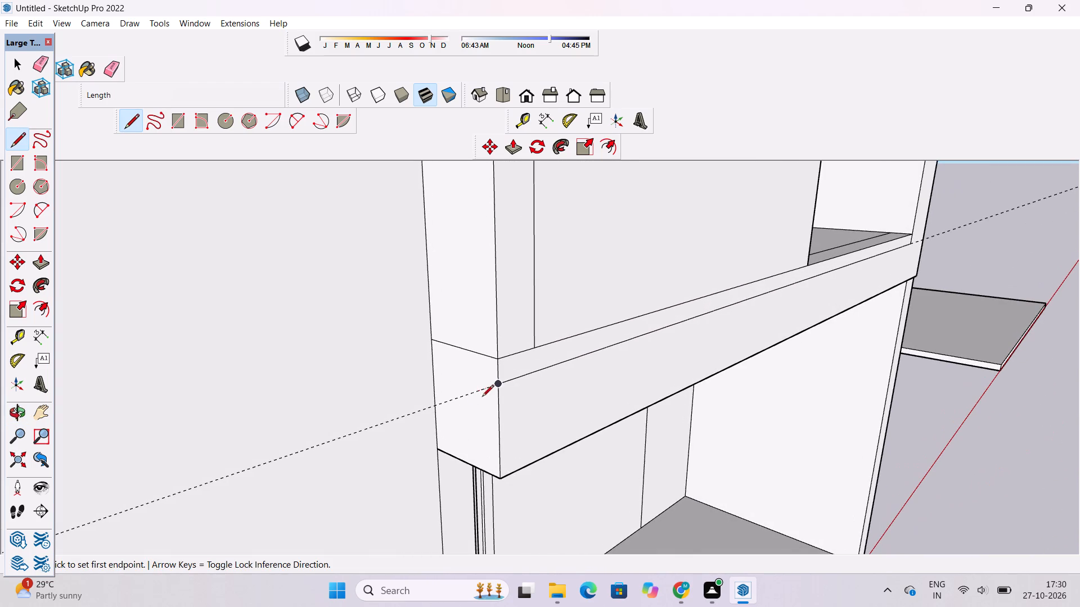
click(497, 384)
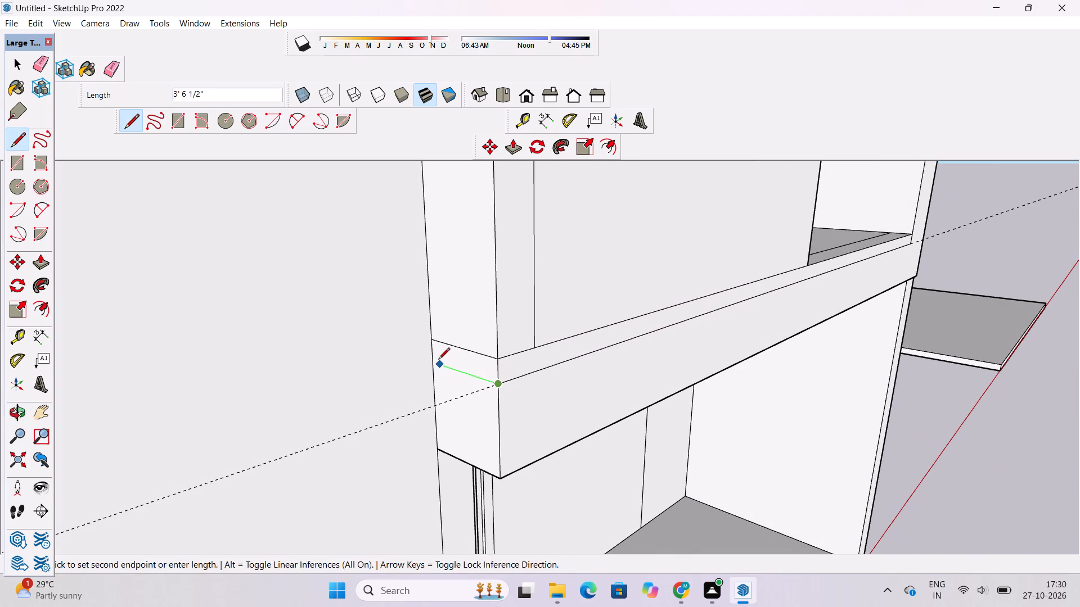
click(435, 358)
key(space)
Erase the horizontal guide that runs along the lower slab's front face.
key(o)
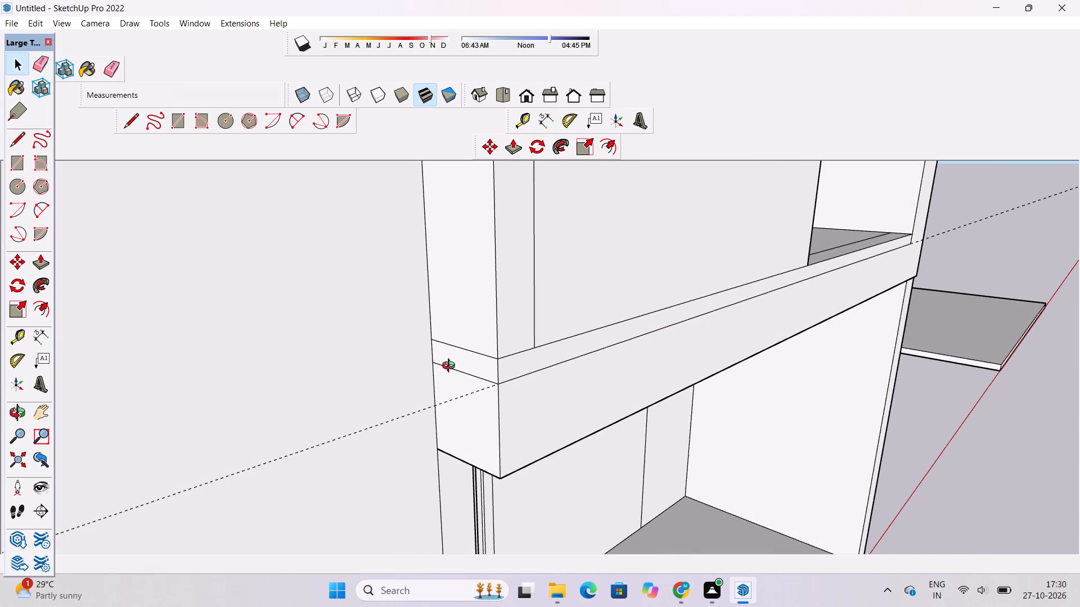
scroll(452, 363, down, 6)
drag(534, 379, 464, 392)
key(e)
drag(323, 382, 319, 413)
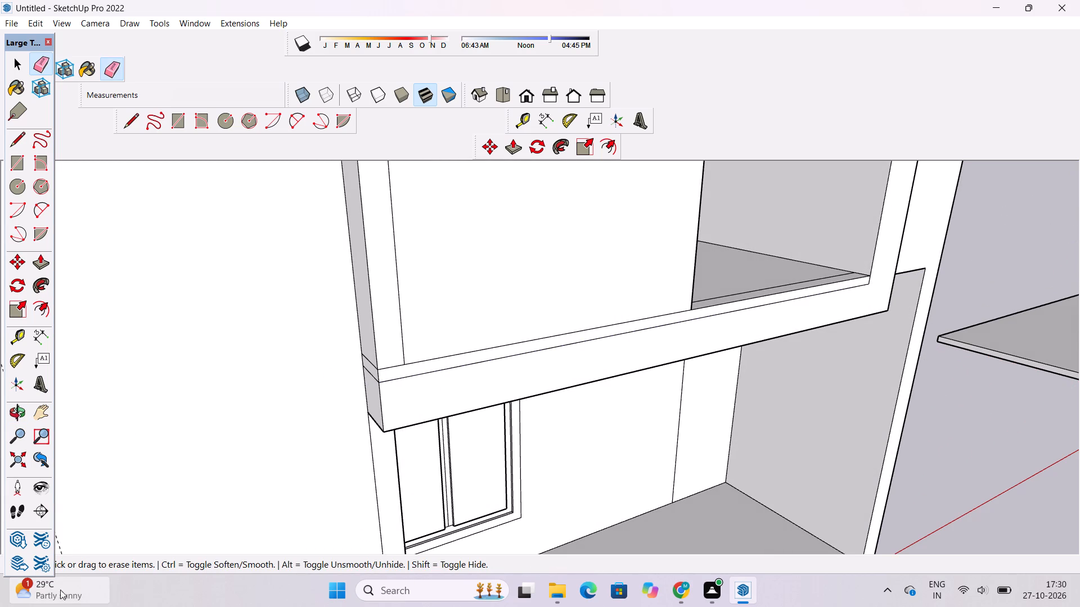
scroll(60, 582, down, 4)
scroll(393, 280, down, 5)
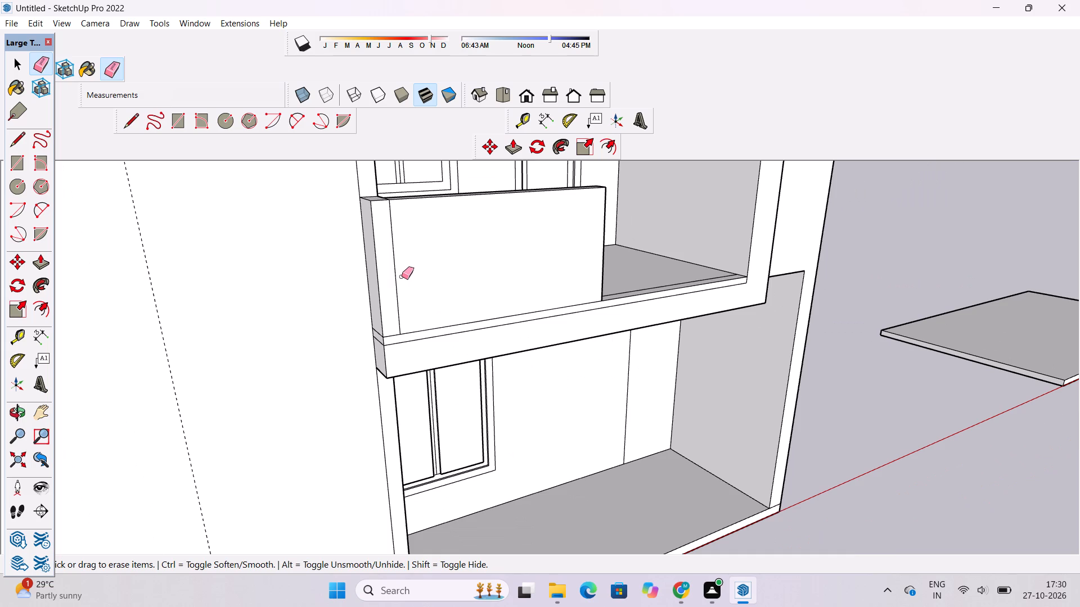
Examine the lower slab's divided front and end faces around the corner below the parapet panel.
key(o)
scroll(488, 278, down, 3)
drag(574, 311, 508, 315)
scroll(507, 314, up, 1)
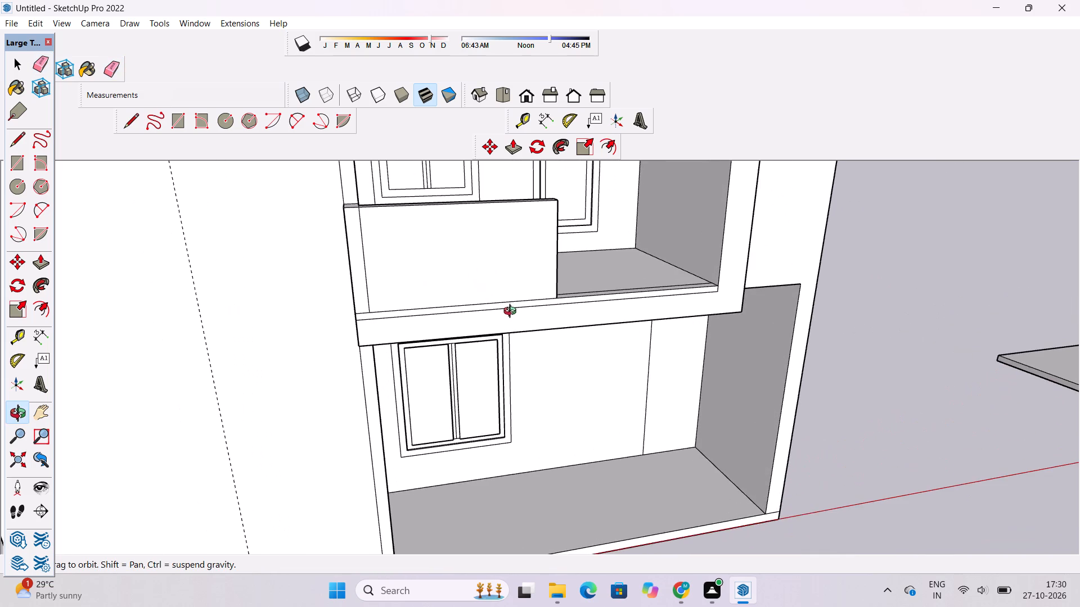
shift+drag(530, 312, 524, 314)
drag(524, 313, 476, 316)
scroll(475, 314, down, 3)
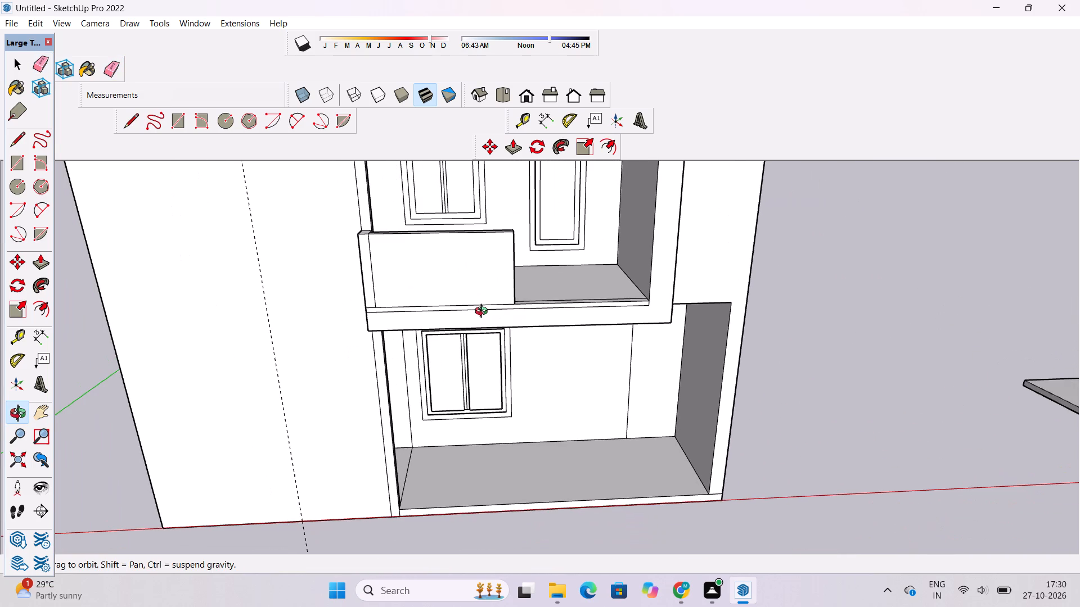
scroll(484, 312, up, 3)
drag(525, 311, 520, 316)
drag(547, 320, 532, 323)
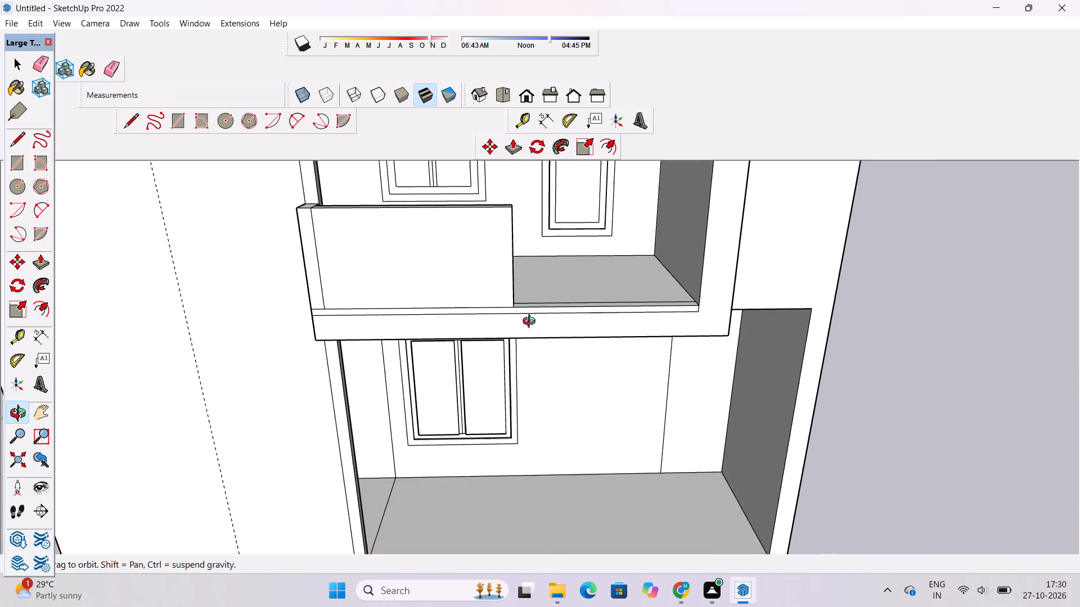
drag(532, 323, 528, 323)
scroll(527, 321, up, 1)
shift+click(527, 320)
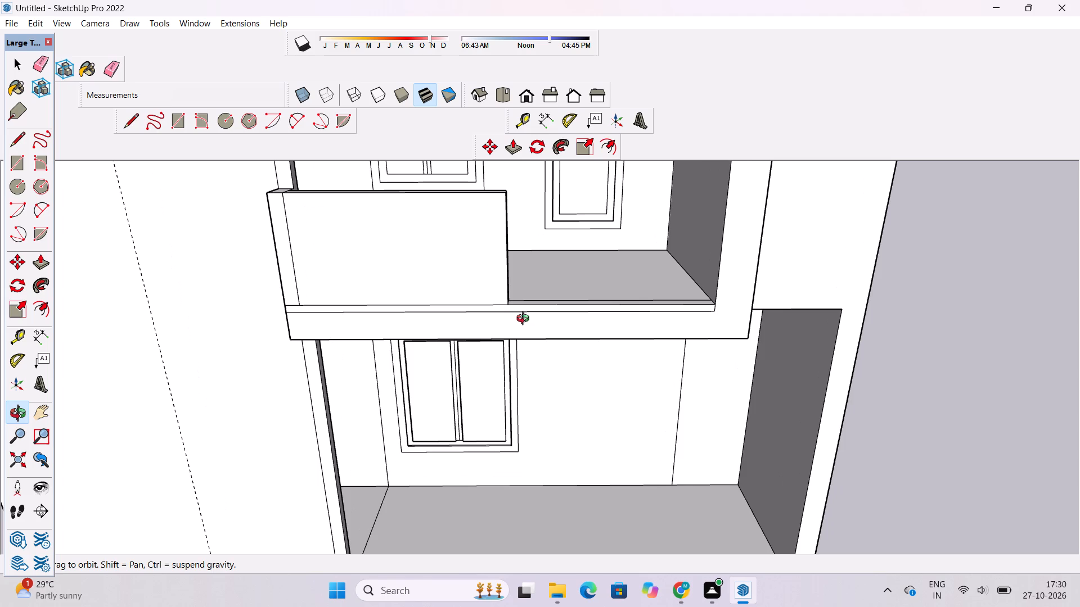
scroll(525, 319, up, 1)
shift+drag(561, 323, 543, 332)
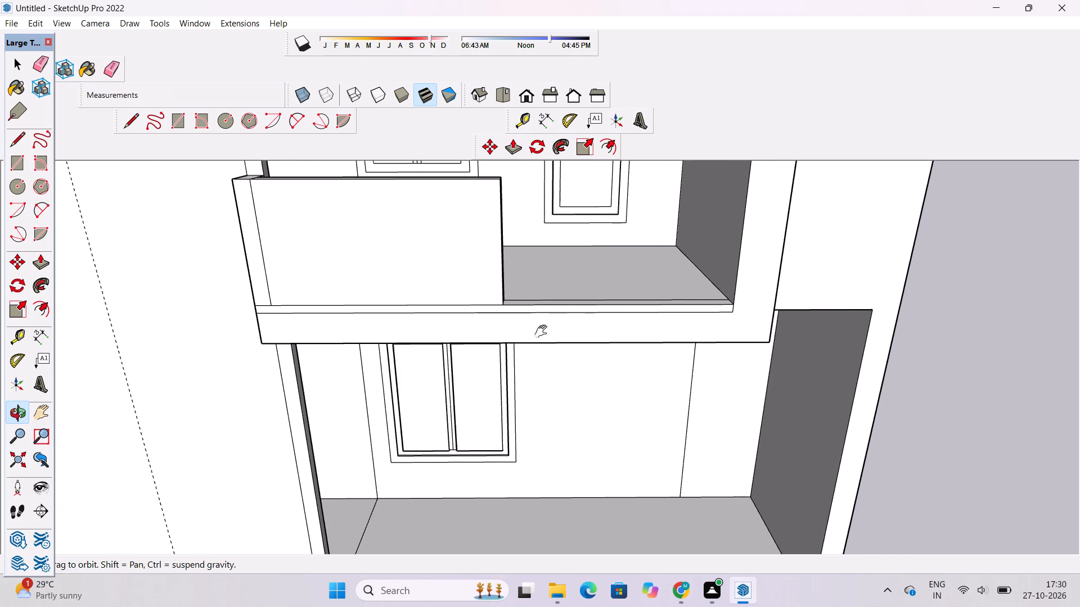
shift+drag(543, 332, 539, 333)
drag(546, 333, 529, 334)
scroll(528, 333, up, 1)
shift+drag(529, 333, 568, 321)
drag(578, 324, 620, 328)
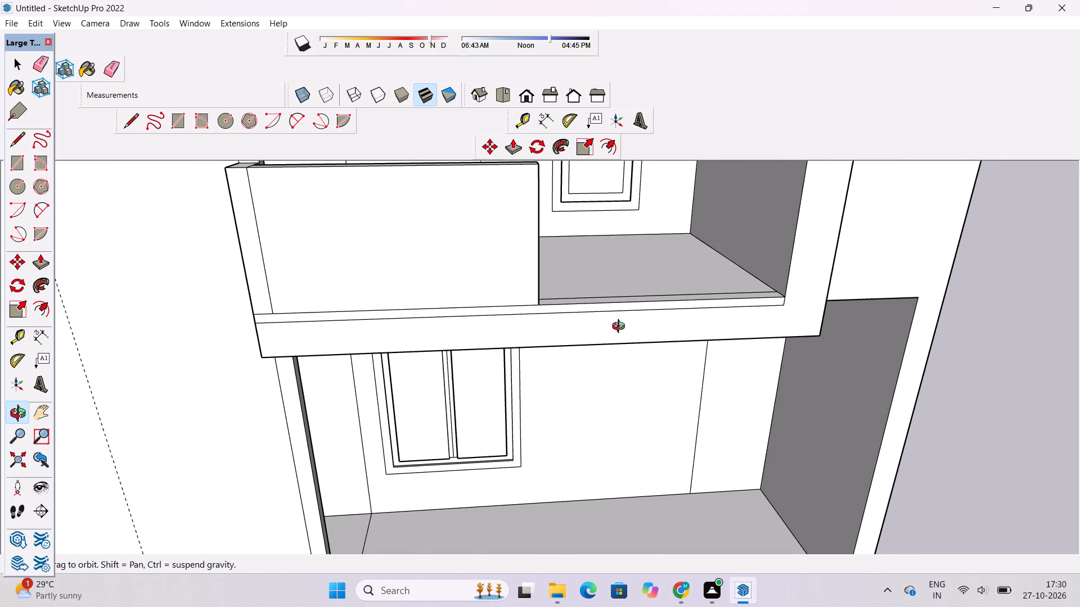
shift+drag(631, 325, 611, 330)
scroll(610, 329, down, 1)
shift+drag(608, 329, 586, 339)
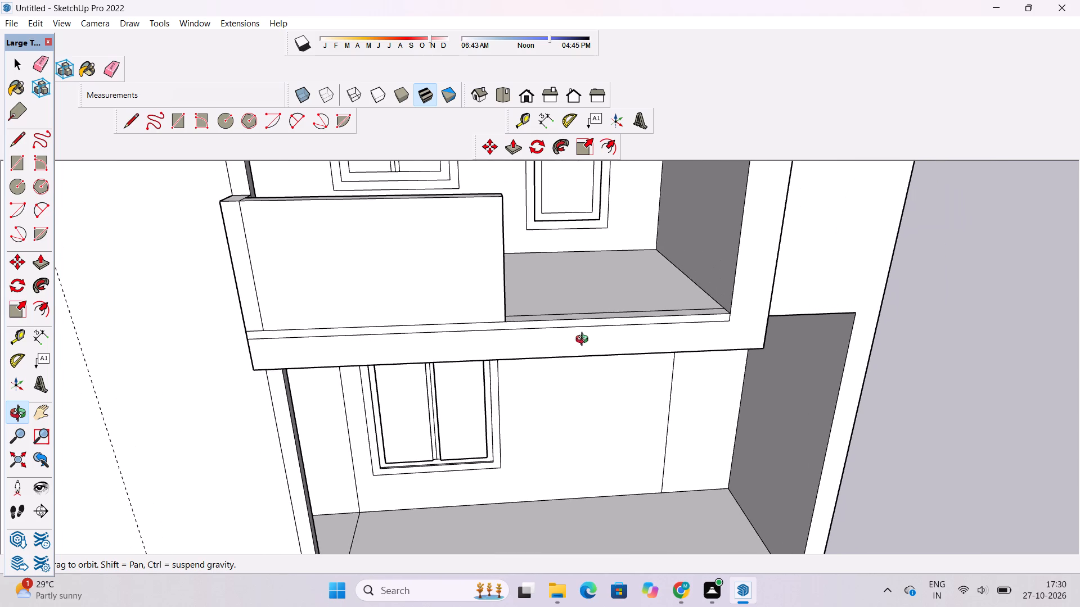
shift+drag(584, 341, 607, 325)
drag(609, 324, 535, 345)
scroll(538, 341, up, 1)
shift+drag(538, 341, 591, 342)
shift+drag(595, 343, 722, 335)
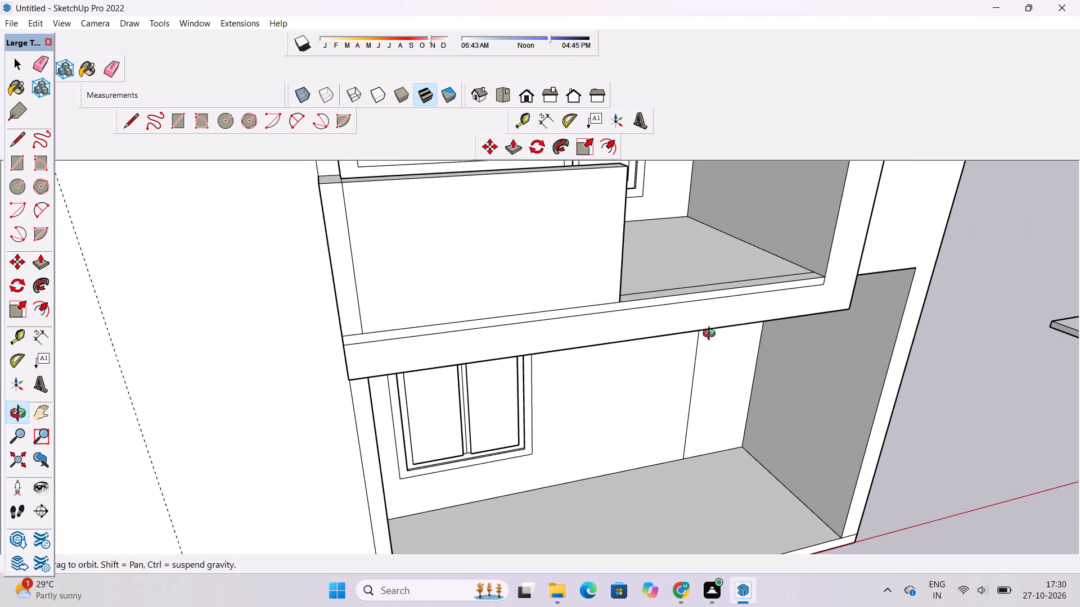
drag(343, 379, 468, 379)
scroll(482, 378, up, 4)
shift+drag(579, 372, 534, 375)
drag(534, 375, 490, 380)
scroll(525, 335, down, 6)
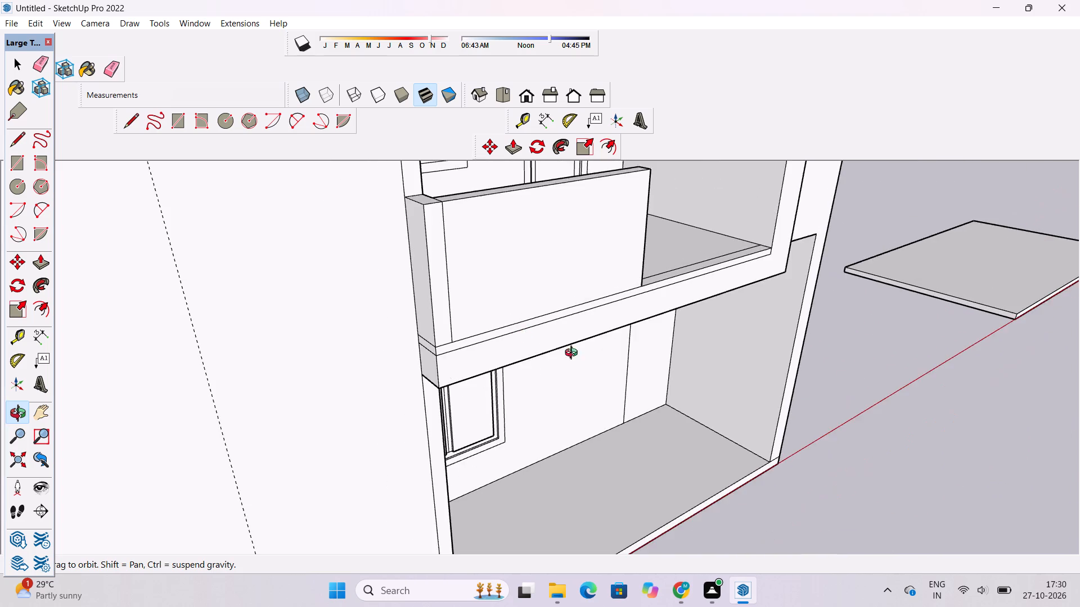
drag(589, 366, 556, 366)
scroll(557, 358, down, 2)
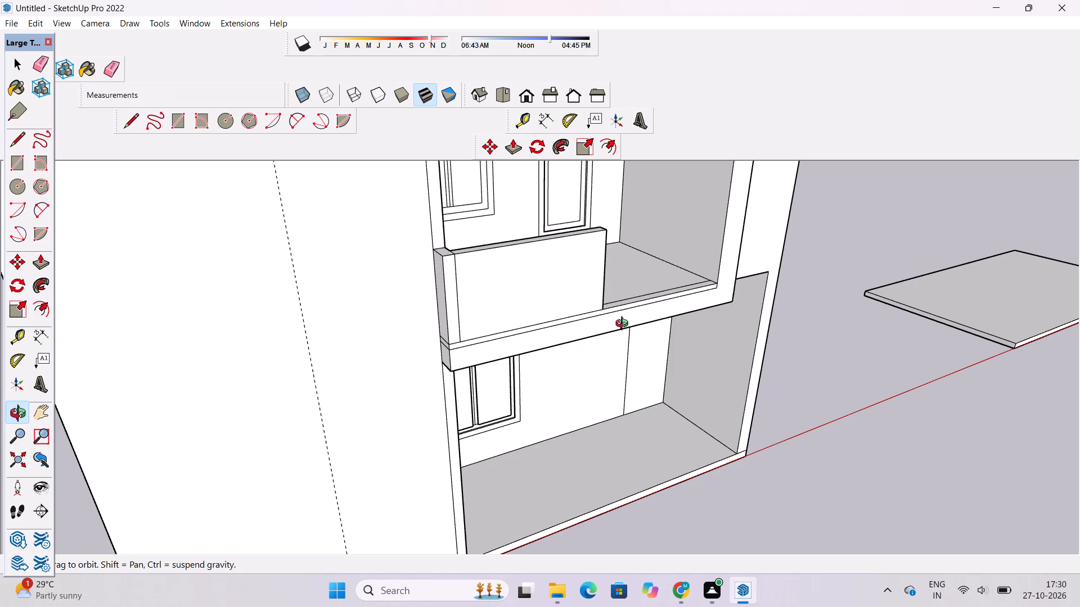
scroll(629, 256, down, 3)
shift+drag(685, 317, 632, 327)
drag(620, 329, 427, 345)
scroll(386, 352, down, 2)
shift+drag(420, 302, 471, 351)
scroll(460, 396, up, 3)
shift+drag(465, 356, 461, 378)
drag(448, 386, 641, 369)
scroll(525, 385, up, 2)
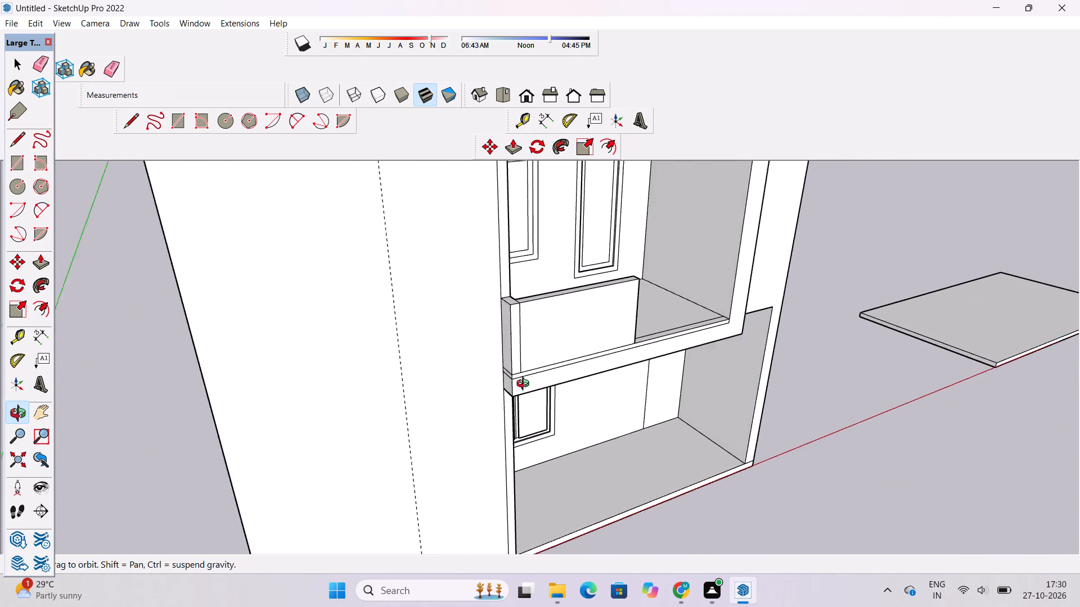
scroll(525, 385, up, 3)
shift+drag(525, 386, 523, 395)
drag(523, 398, 504, 401)
scroll(493, 392, up, 1)
shift+drag(500, 387, 501, 410)
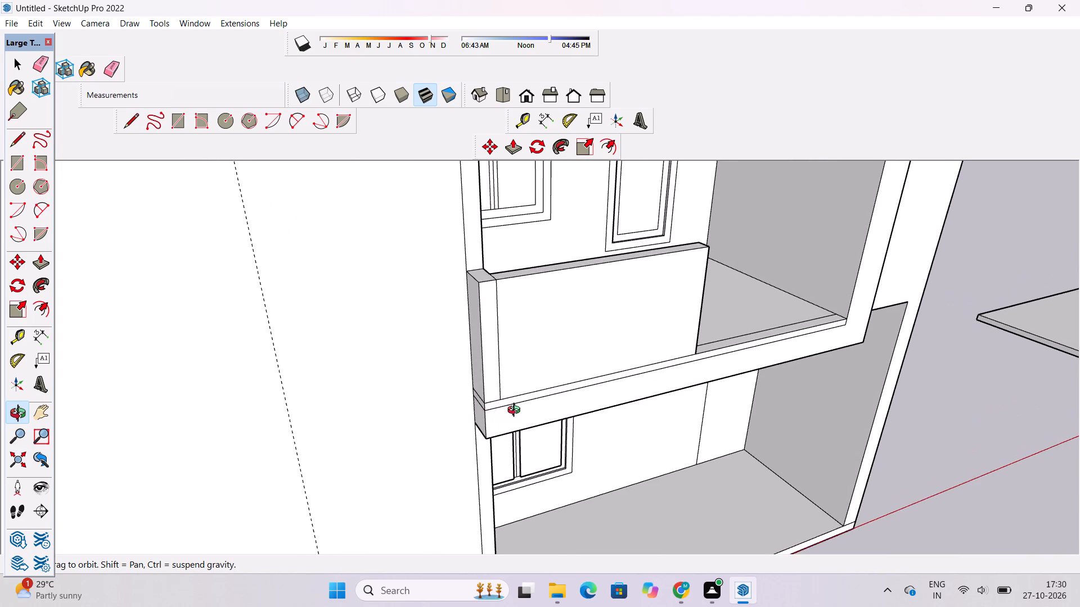
drag(516, 411, 511, 413)
scroll(510, 410, up, 3)
shift+drag(525, 407, 523, 414)
drag(523, 414, 505, 418)
scroll(447, 427, up, 5)
shift+click(444, 427)
drag(440, 421, 440, 401)
scroll(440, 408, up, 2)
shift+drag(442, 410, 407, 398)
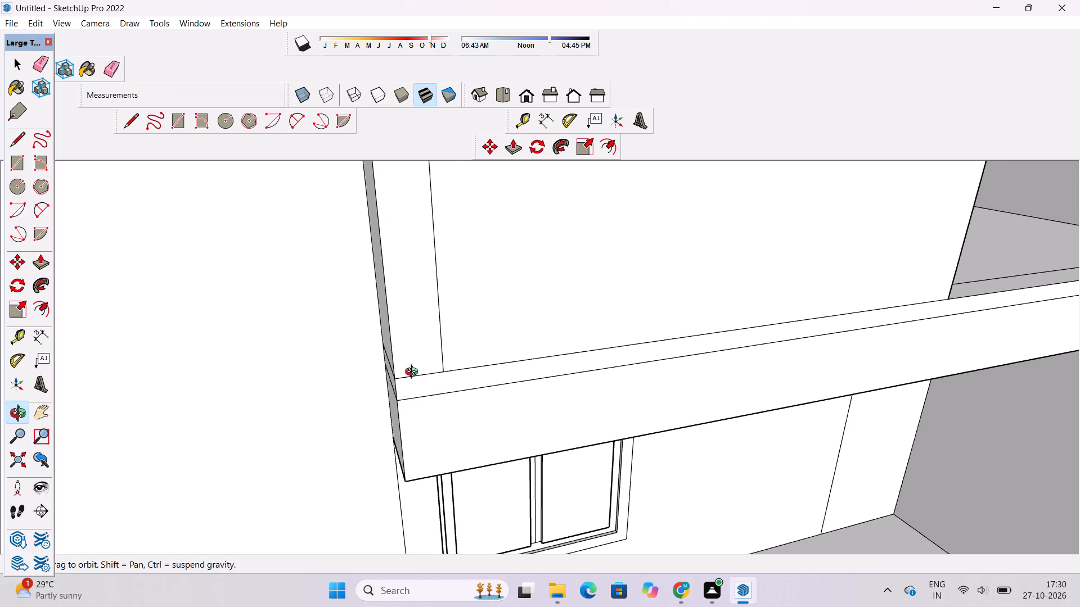
scroll(399, 406, up, 4)
shift+drag(408, 396, 395, 402)
drag(395, 402, 425, 364)
scroll(400, 383, up, 4)
scroll(398, 374, down, 5)
click(406, 374)
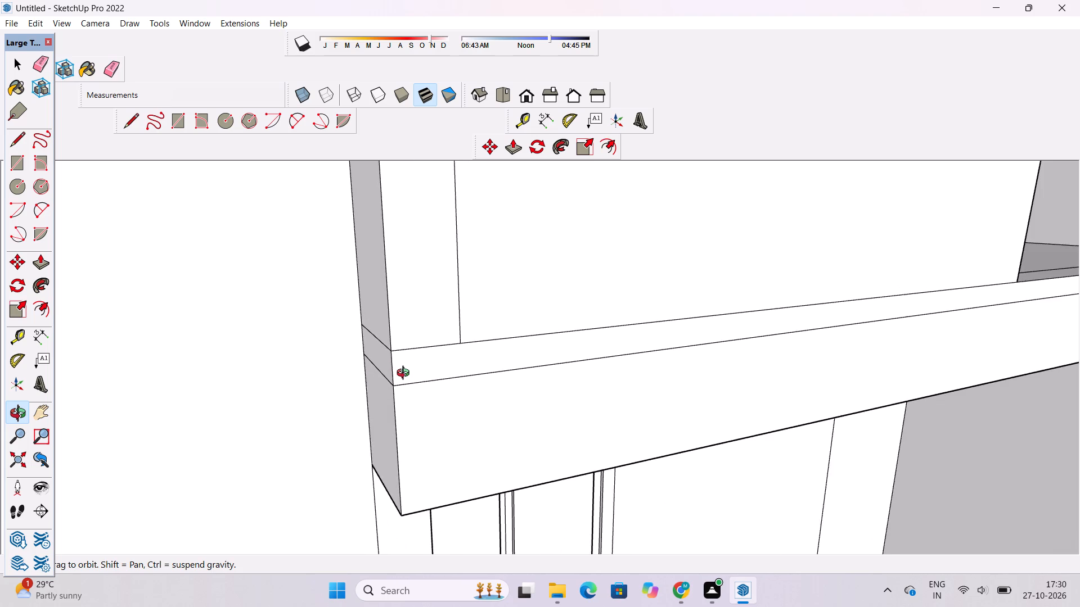
shift+drag(396, 390, 396, 375)
drag(396, 374, 387, 380)
scroll(387, 380, down, 1)
drag(387, 380, 387, 375)
drag(388, 373, 377, 381)
drag(381, 377, 379, 375)
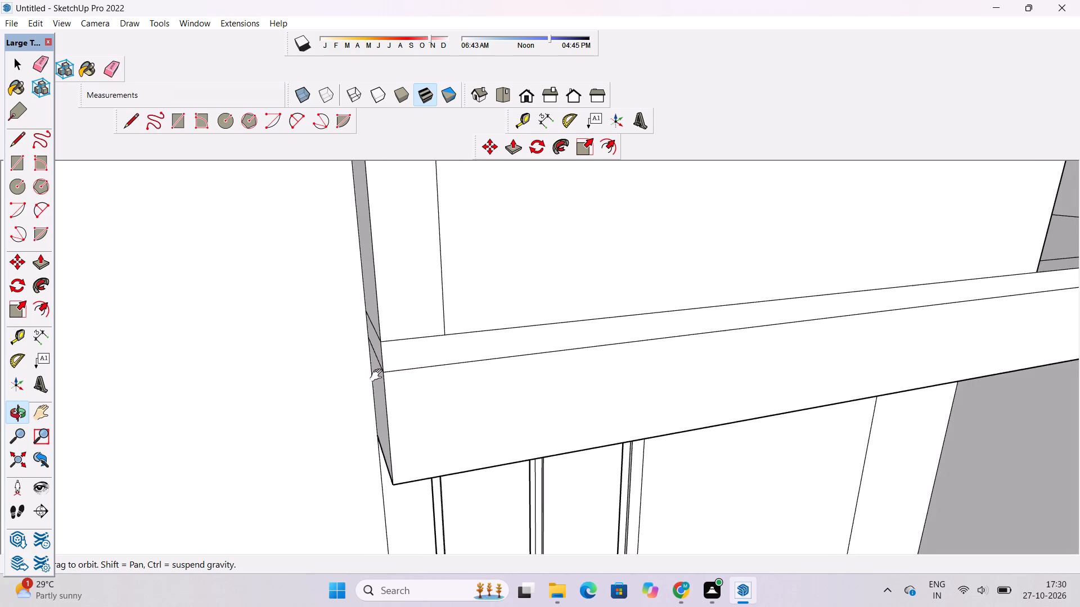
drag(379, 375, 376, 370)
scroll(376, 356, down, 6)
drag(380, 346, 372, 352)
scroll(372, 354, up, 4)
shift+drag(371, 354, 366, 354)
drag(366, 354, 388, 352)
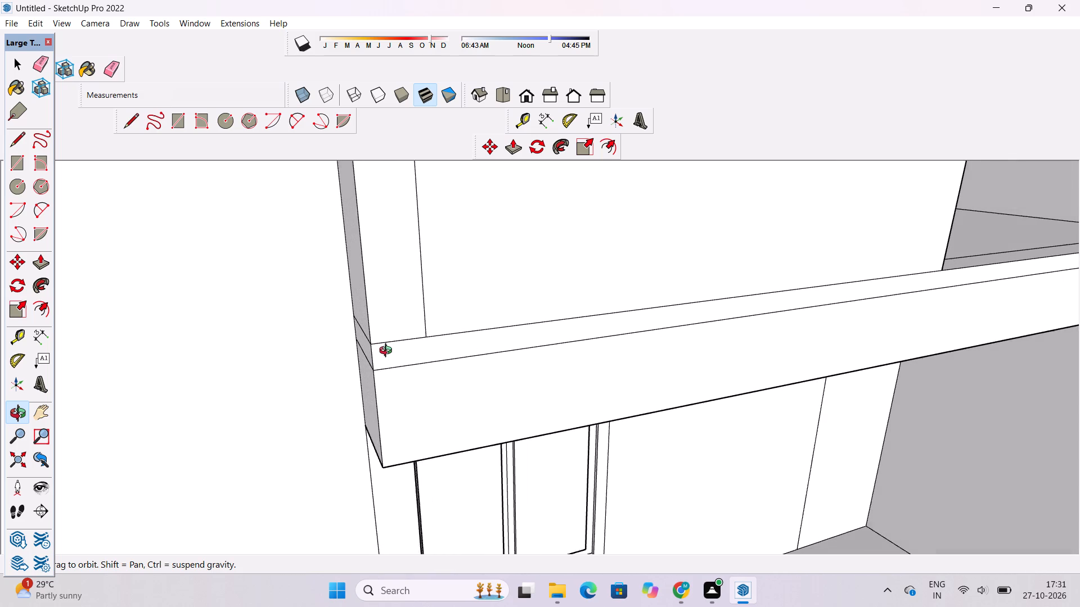
drag(388, 352, 393, 351)
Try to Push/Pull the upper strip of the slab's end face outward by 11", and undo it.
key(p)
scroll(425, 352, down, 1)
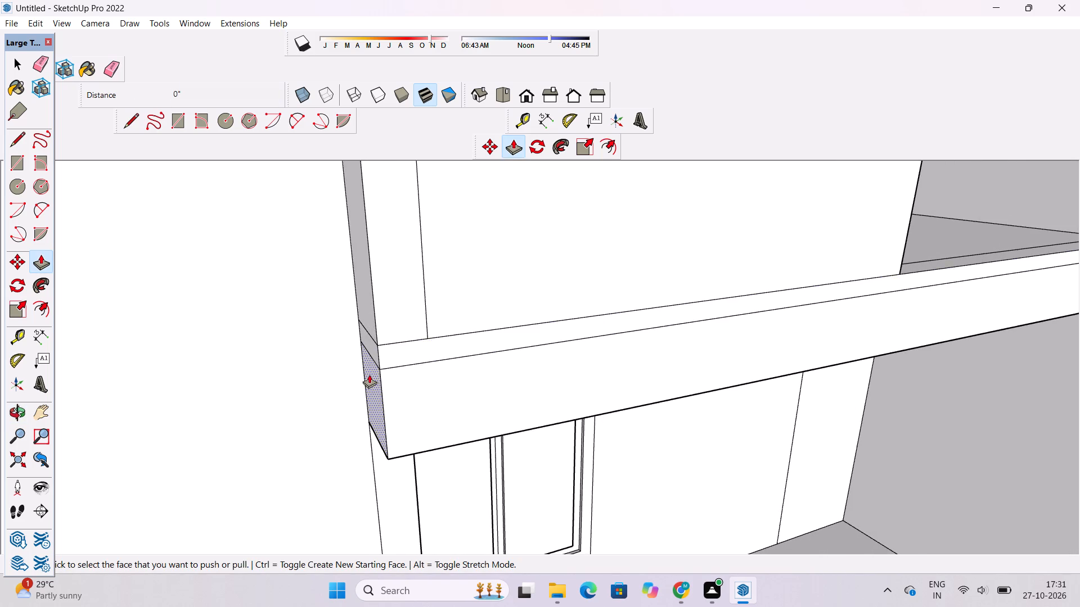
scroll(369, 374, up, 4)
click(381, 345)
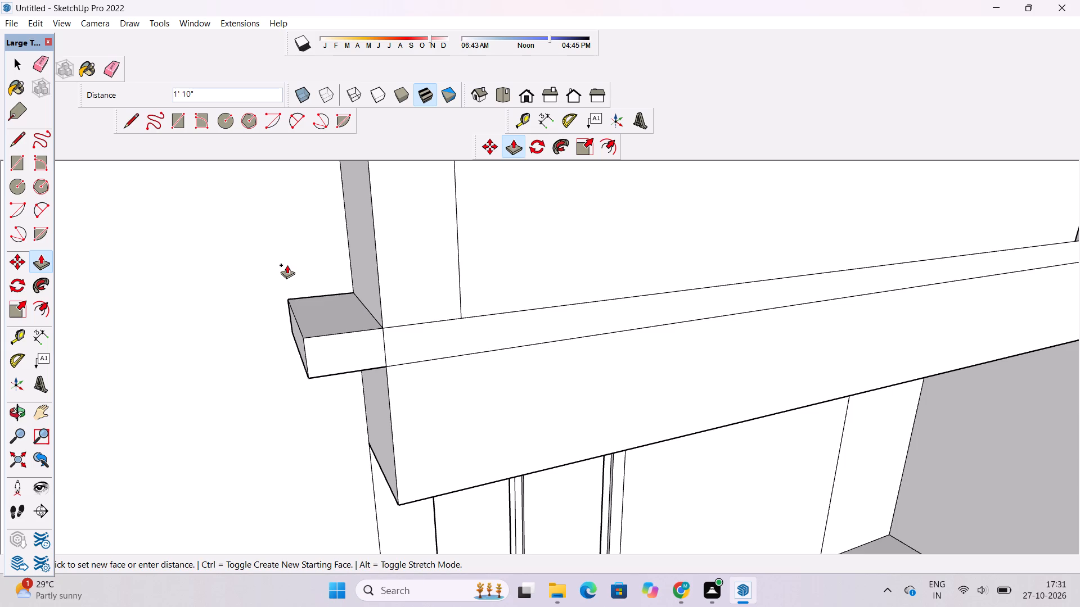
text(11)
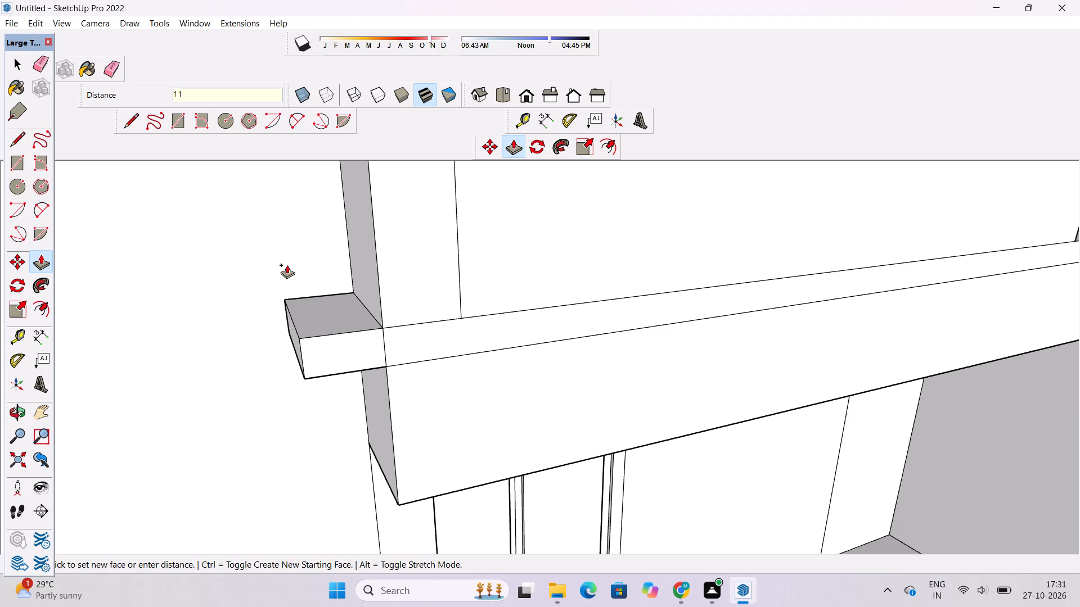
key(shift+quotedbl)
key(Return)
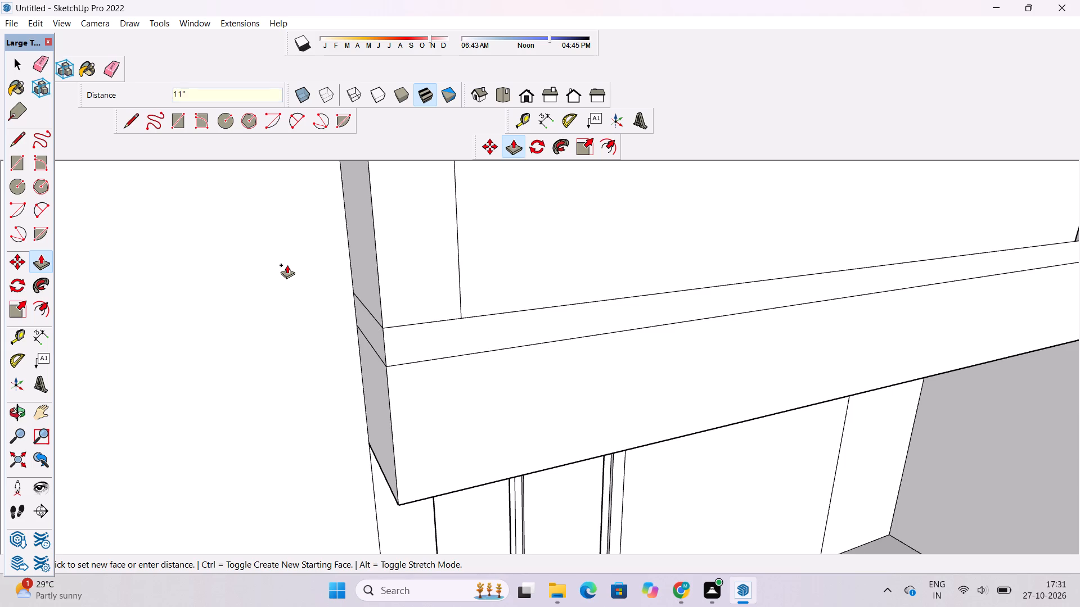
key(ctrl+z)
Push/Pull the upper strip of the lower slab's end face outward by 2".
scroll(359, 335, up, 2)
click(380, 325)
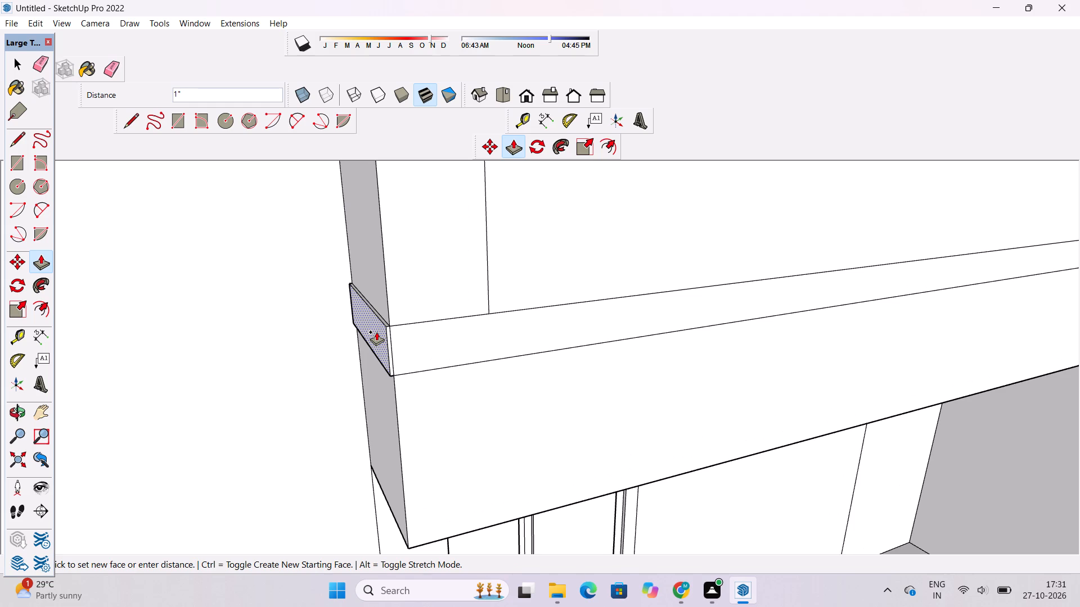
text(2")
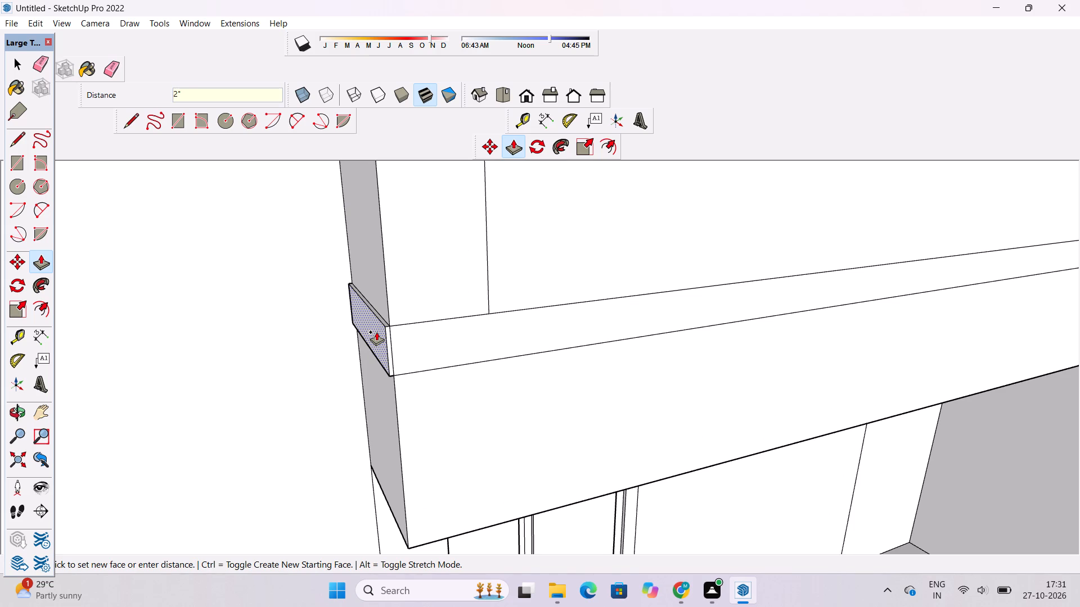
key(Return)
Push/Pull the upper strip of the lower slab's front face outward by 3".
scroll(376, 332, down, 4)
scroll(384, 318, up, 3)
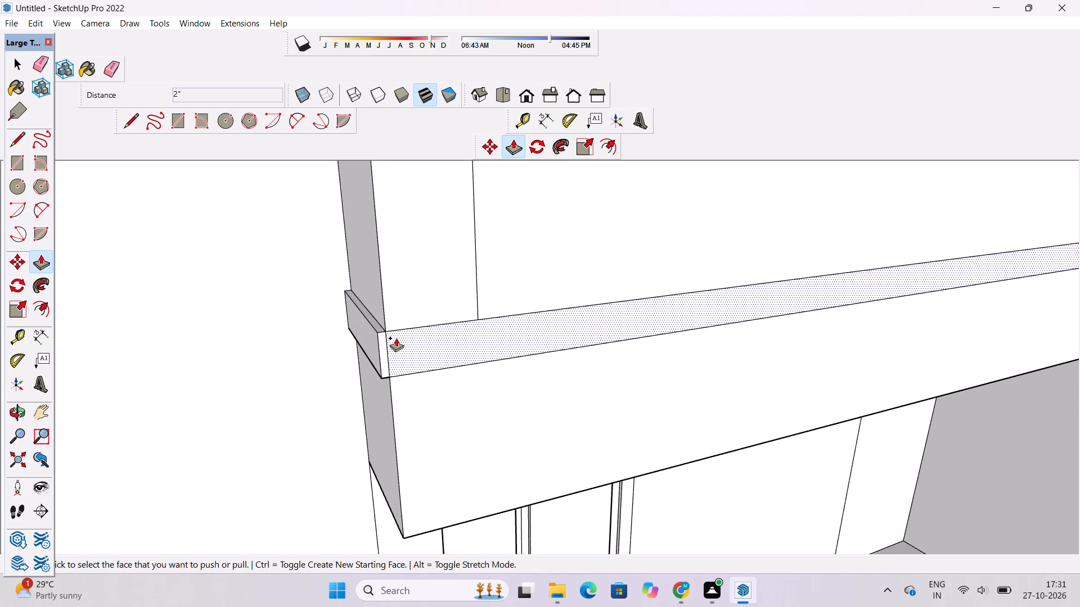
click(396, 338)
text(3")
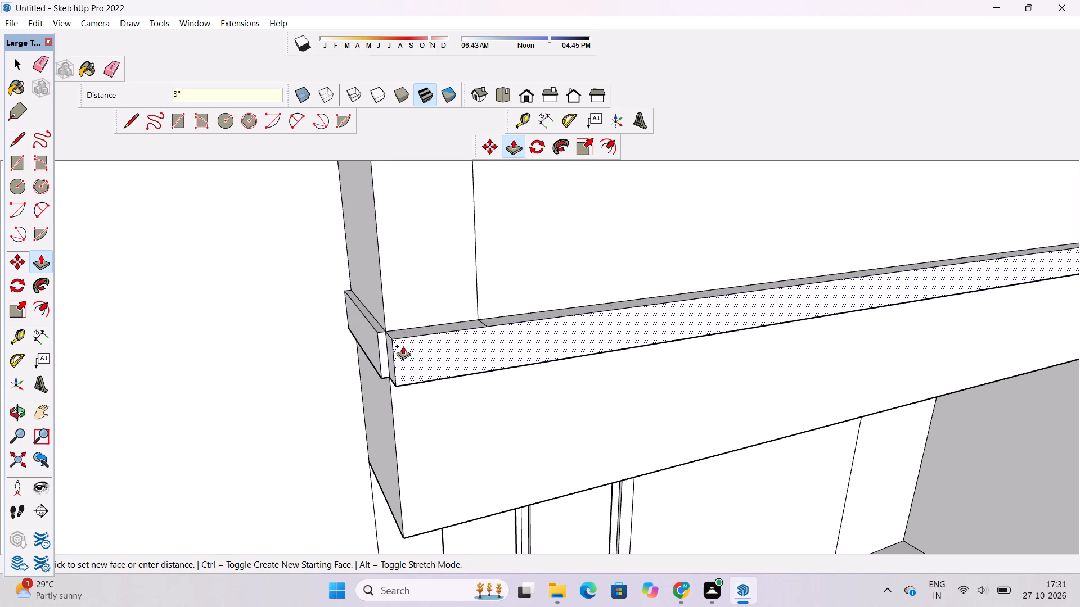
key(Return)
Push/Pull the front end of the side band forward 3", flush with the front band's face, to close the corner.
scroll(391, 341, up, 20)
scroll(391, 341, up, 1)
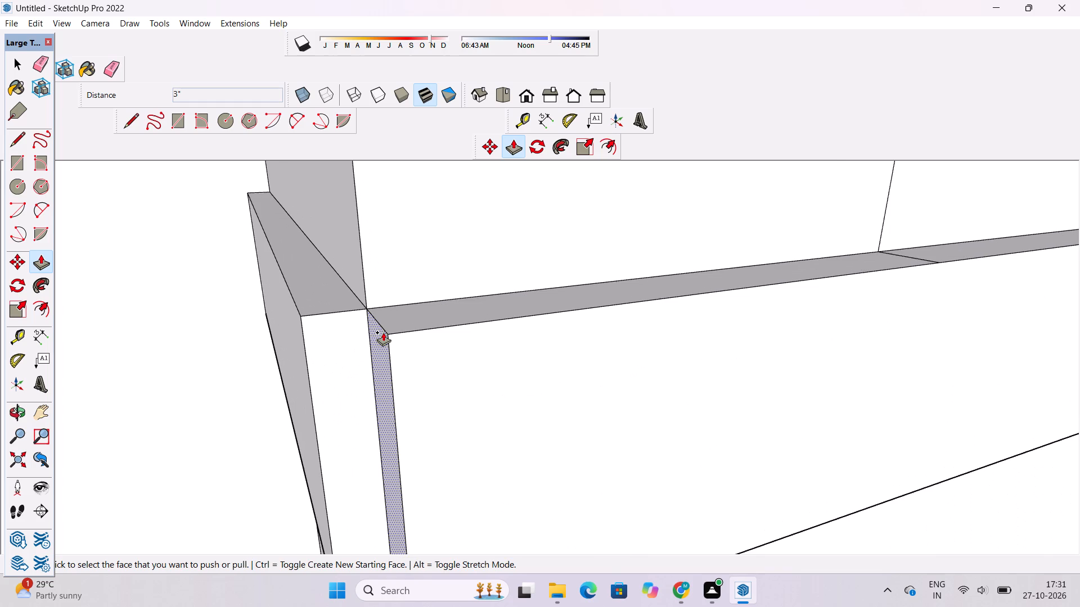
click(377, 322)
key(space)
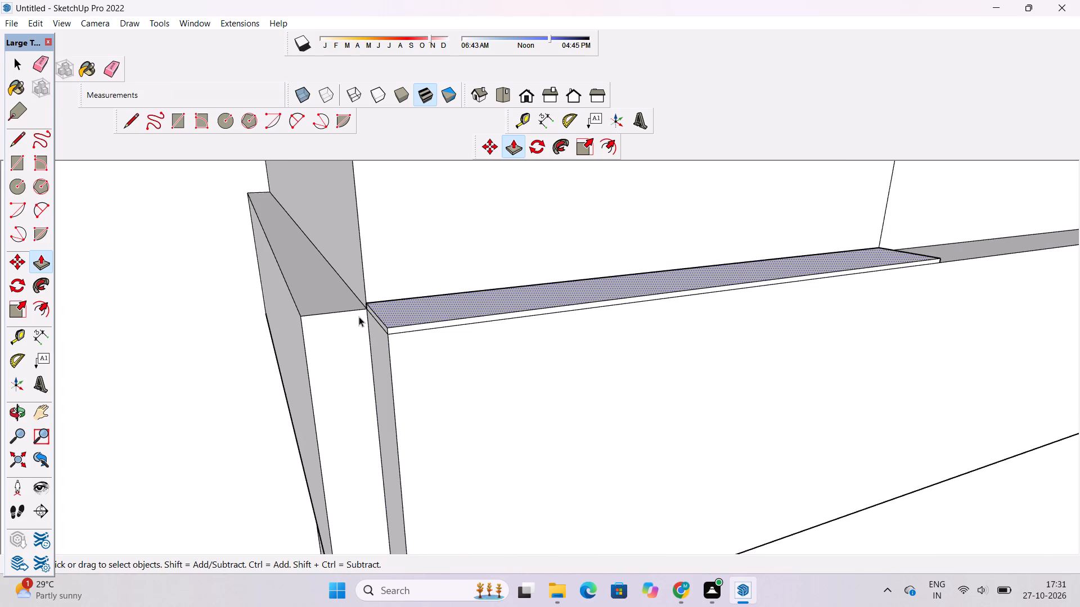
text(p)
click(336, 323)
click(389, 328)
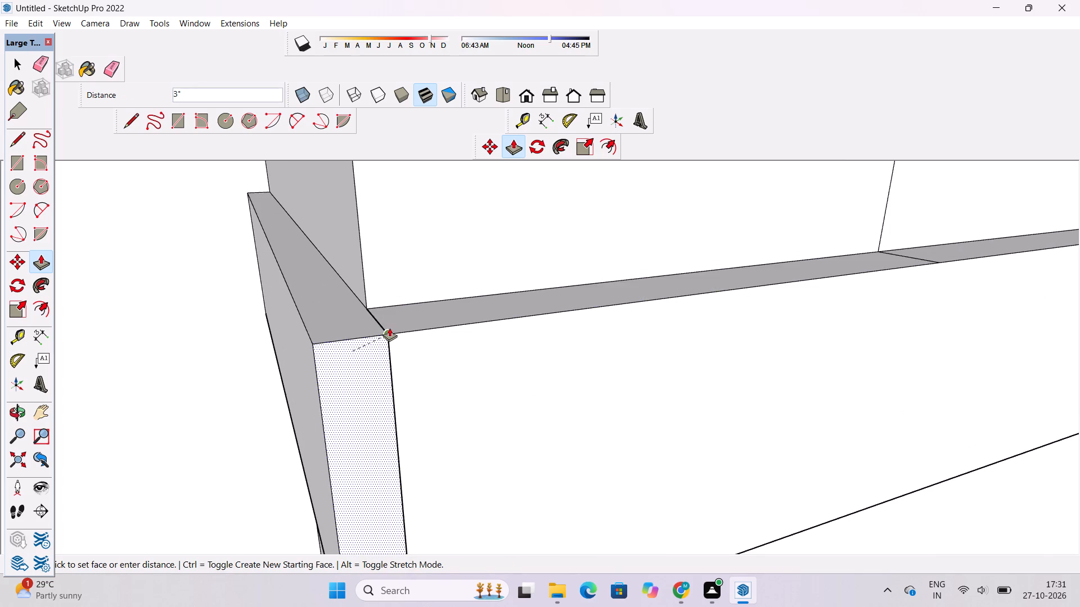
Erase the leftover seam lines on the front and top faces of the raised band at its corner.
scroll(422, 306, down, 4)
key(o)
drag(424, 305, 407, 337)
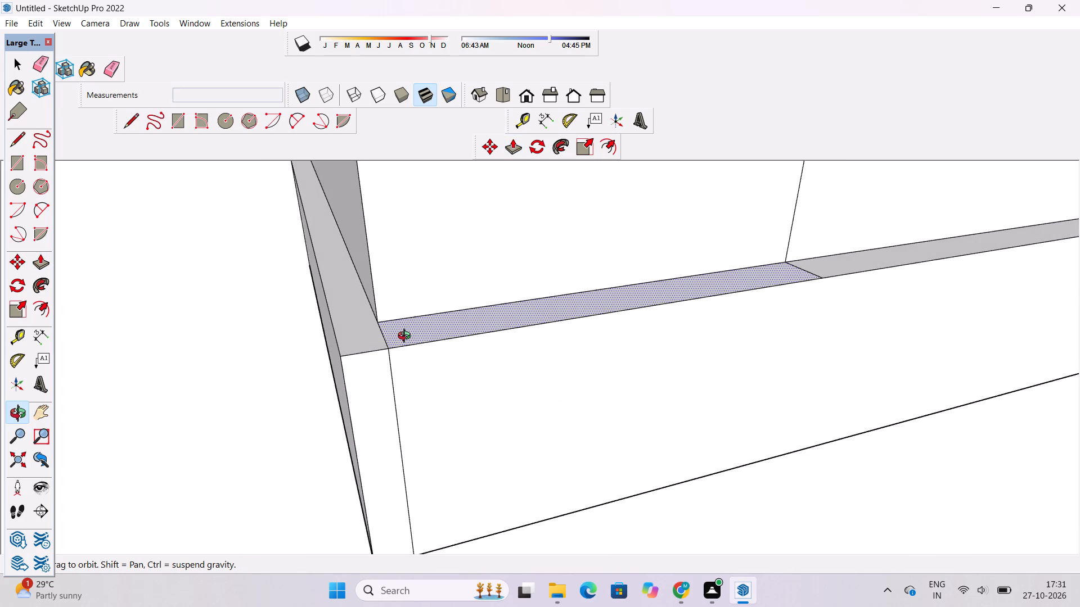
scroll(407, 337, down, 2)
drag(407, 341, 398, 323)
scroll(398, 318, down, 2)
drag(402, 321, 416, 324)
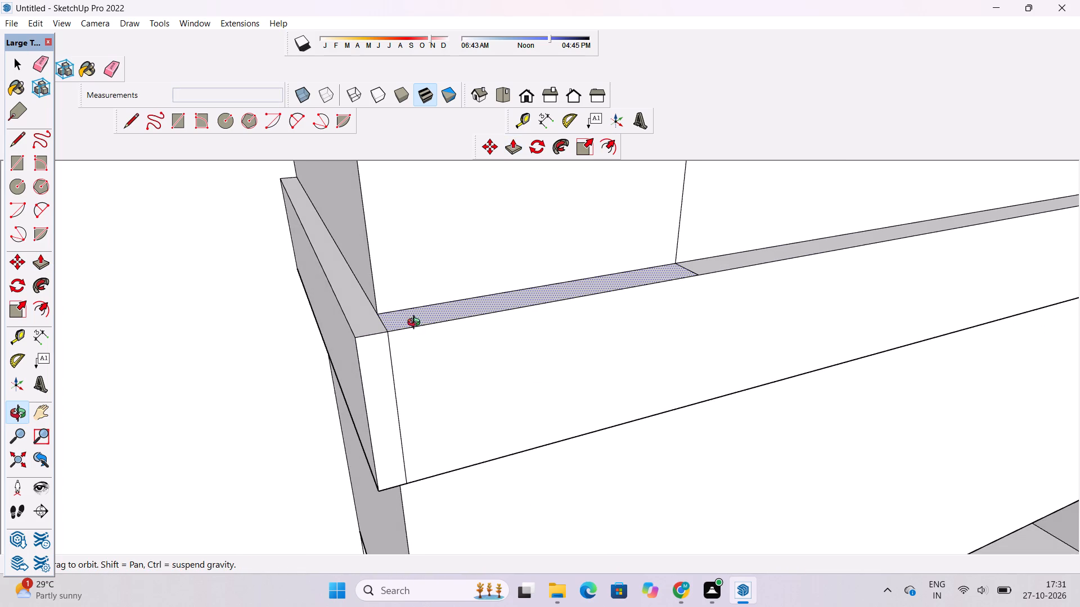
shift+drag(420, 329, 430, 304)
scroll(432, 301, down, 1)
key(space)
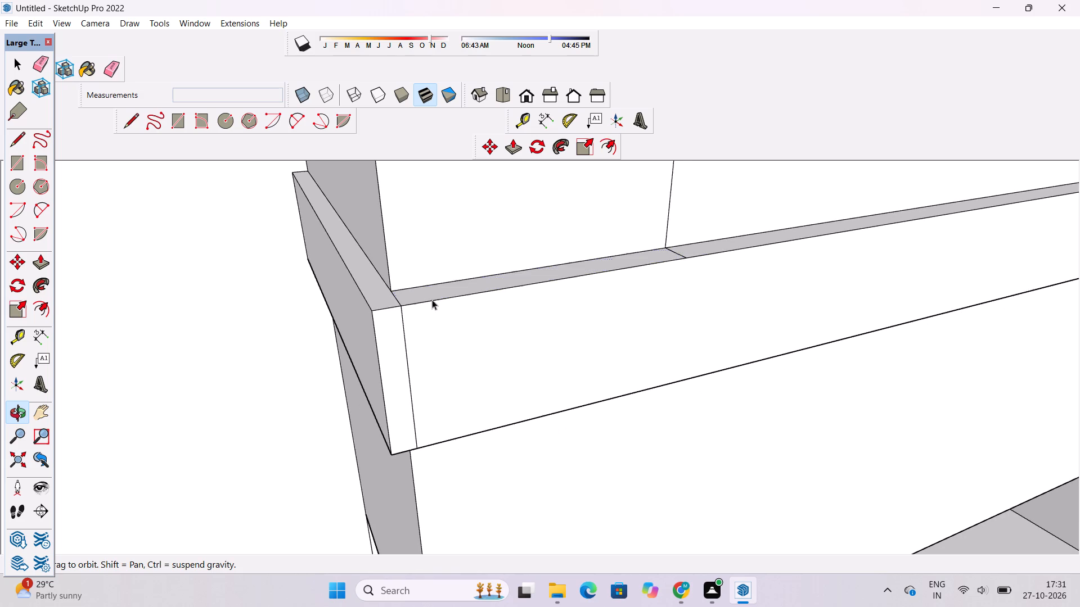
scroll(390, 302, down, 5)
scroll(400, 311, up, 3)
key(e)
scroll(406, 321, up, 3)
drag(408, 327, 392, 342)
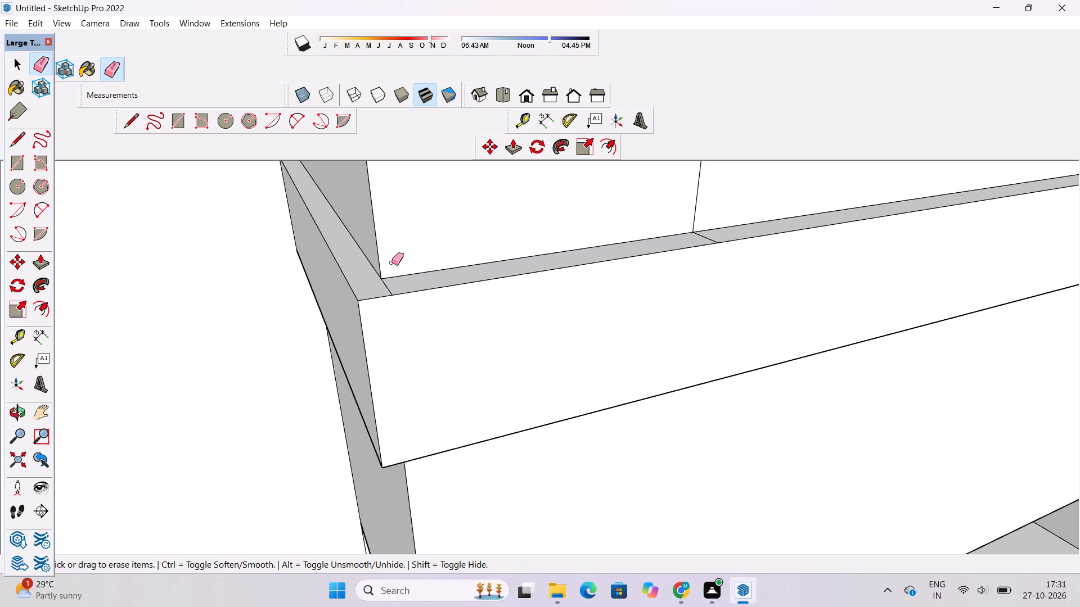
scroll(391, 262, up, 6)
drag(400, 286, 377, 301)
scroll(276, 337, down, 11)
Erase the remaining short seam line across the raised band's top face, at the base of the panel's vertical line.
scroll(478, 295, up, 5)
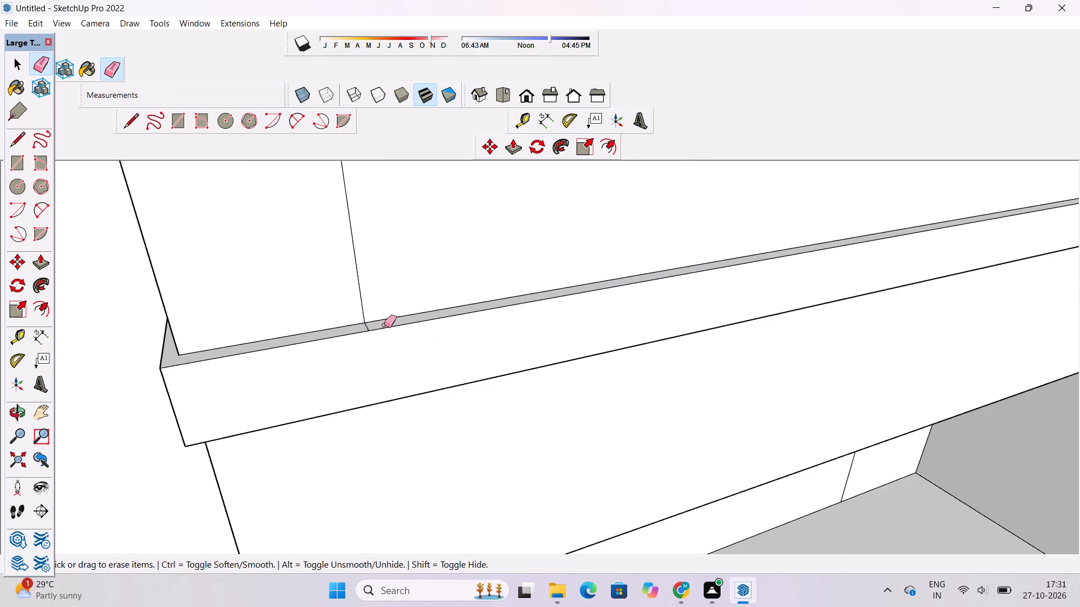
scroll(384, 325, up, 9)
drag(352, 326, 338, 330)
scroll(456, 321, up, 1)
scroll(457, 321, down, 10)
Erase the seam line on the underside of the raised band at the same corner.
key(o)
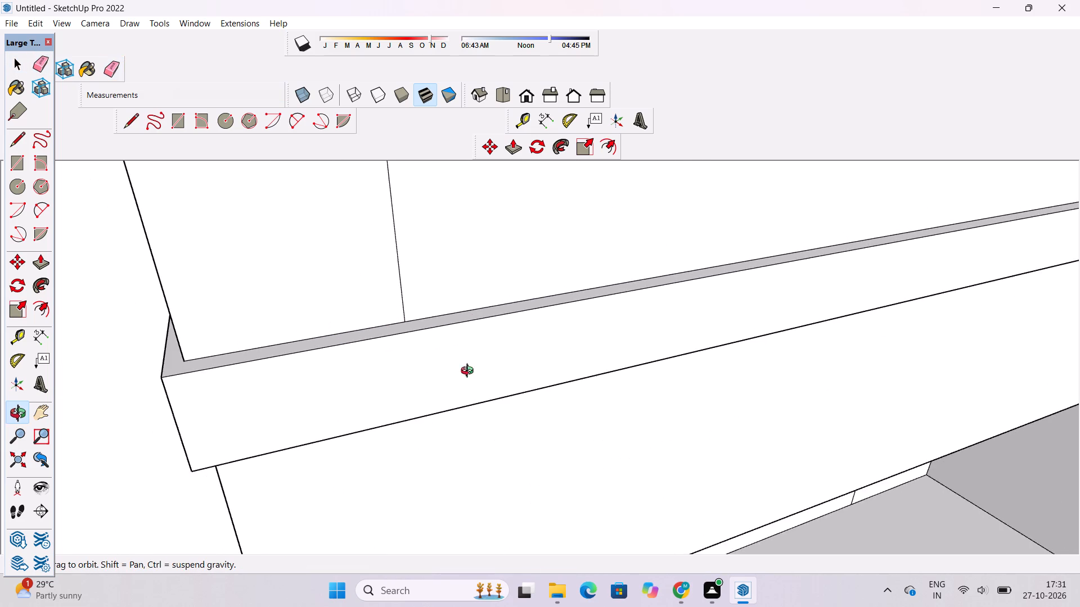
drag(472, 407, 458, 182)
scroll(318, 318, down, 4)
drag(282, 309, 358, 373)
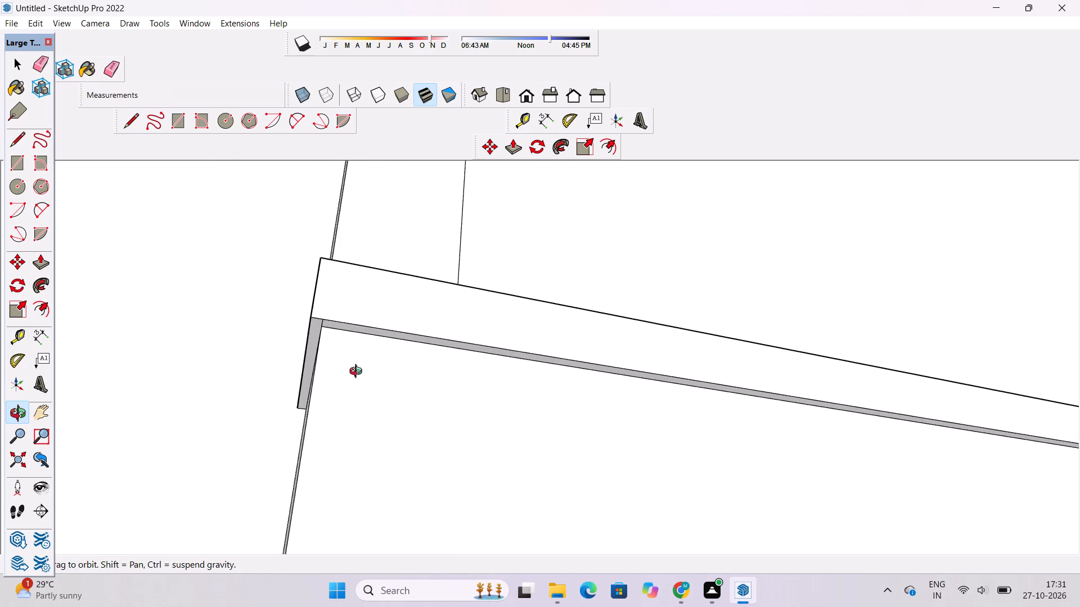
drag(358, 373, 358, 372)
scroll(307, 330, up, 11)
shift+drag(358, 329, 366, 384)
drag(357, 378, 352, 330)
scroll(328, 323, up, 4)
key(e)
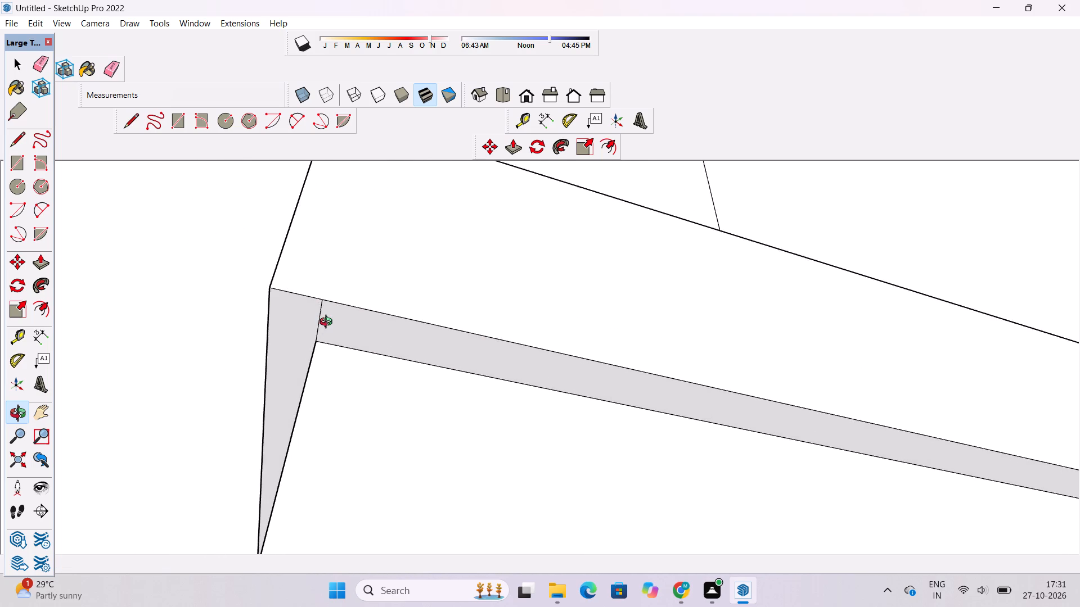
scroll(327, 323, up, 6)
click(317, 300)
scroll(303, 315, down, 10)
Erase the seam lines on the top and front of the parapet panel where it meets its side return.
key(o)
scroll(327, 293, down, 6)
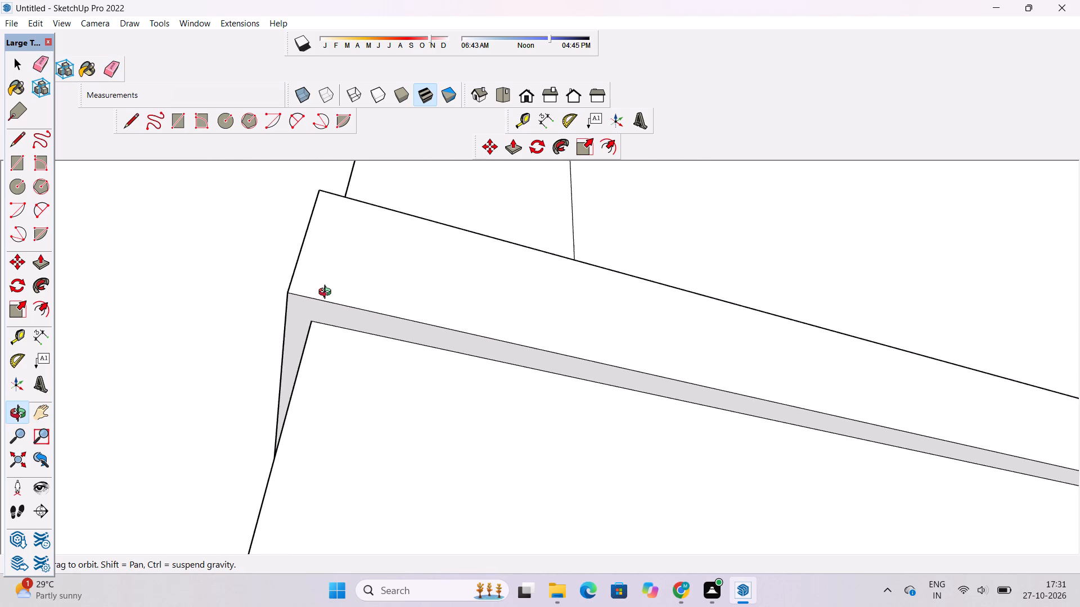
drag(405, 255, 390, 355)
scroll(385, 354, down, 5)
shift+drag(381, 364, 366, 319)
scroll(364, 300, down, 7)
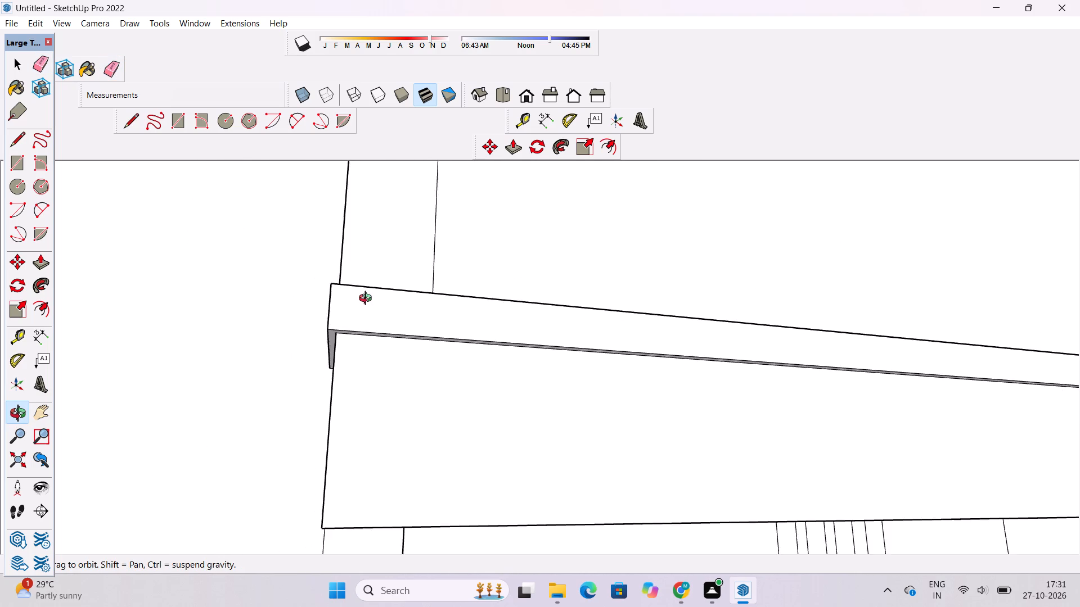
scroll(368, 300, down, 4)
drag(479, 316, 364, 324)
scroll(364, 319, down, 6)
drag(393, 329, 387, 413)
scroll(426, 374, down, 5)
shift+drag(462, 370, 395, 359)
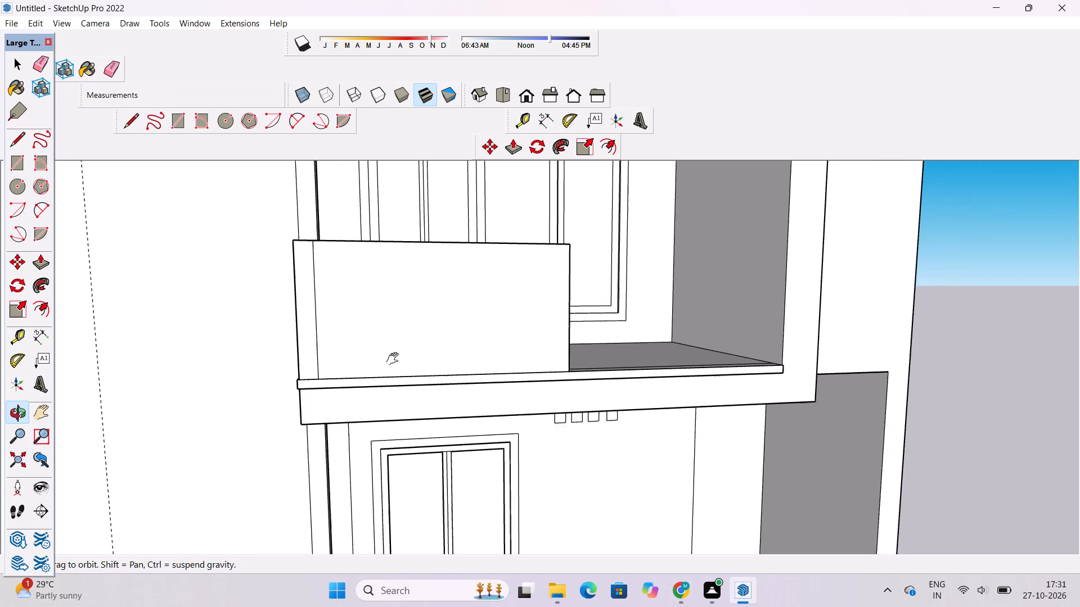
shift+drag(395, 359, 506, 490)
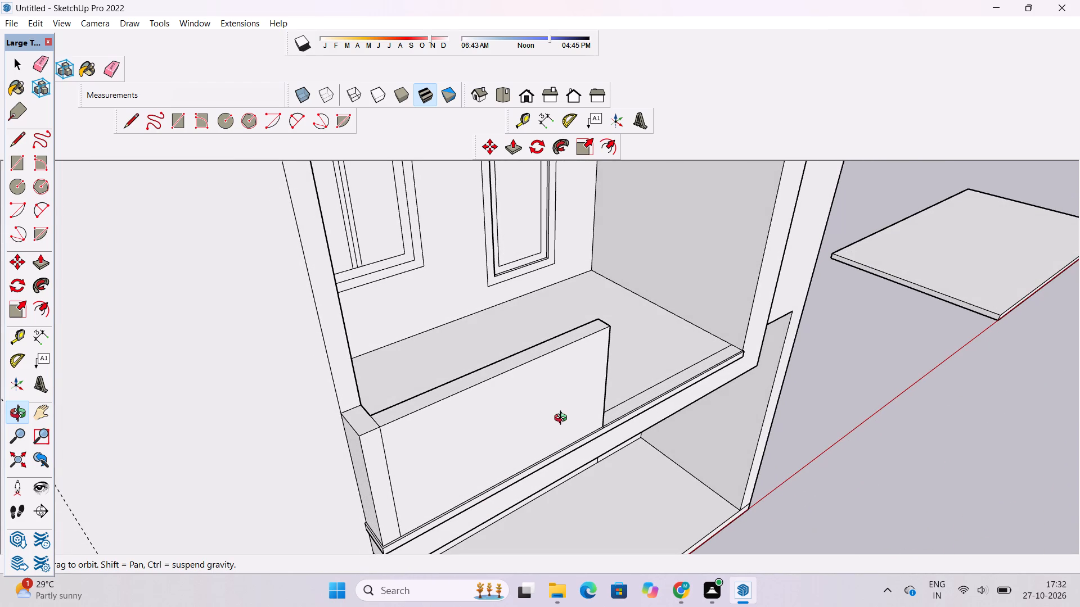
scroll(563, 419, down, 1)
shift+drag(565, 427, 576, 393)
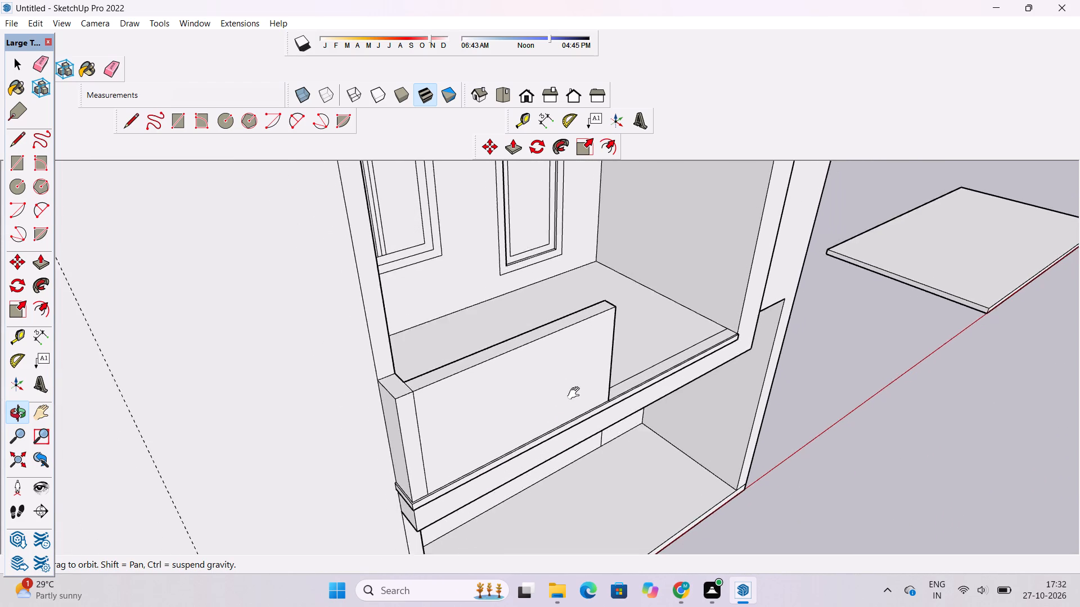
shift+drag(576, 393, 512, 410)
scroll(461, 426, up, 3)
shift+drag(459, 423, 451, 424)
drag(359, 411, 386, 420)
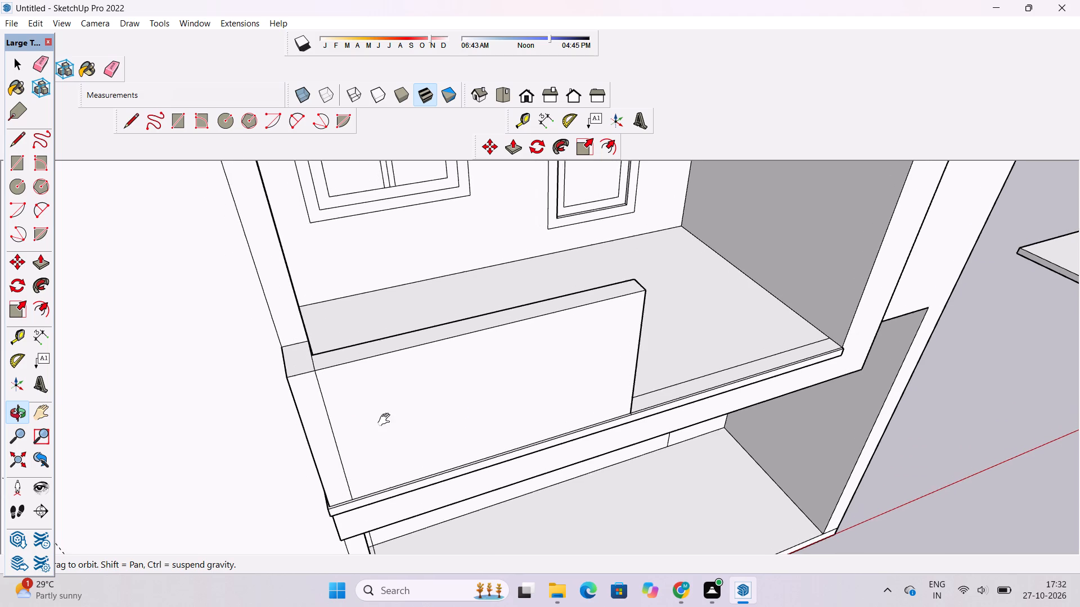
drag(386, 420, 387, 420)
scroll(354, 418, up, 5)
shift+drag(340, 412, 400, 401)
drag(400, 401, 393, 402)
key(e)
scroll(354, 346, up, 5)
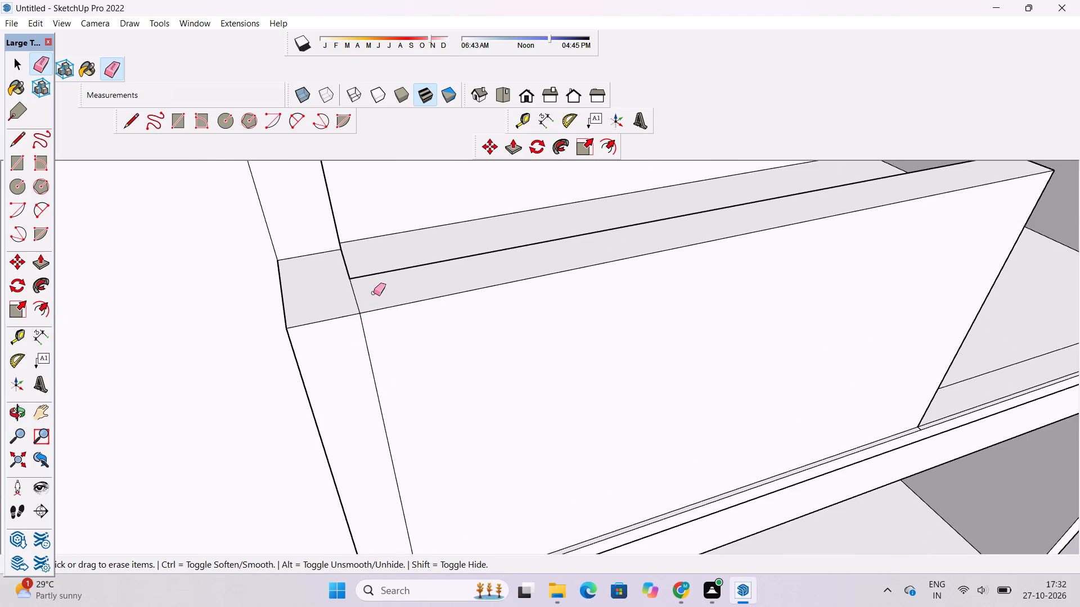
drag(372, 291, 357, 300)
click(364, 340)
click(366, 341)
scroll(262, 362, down, 5)
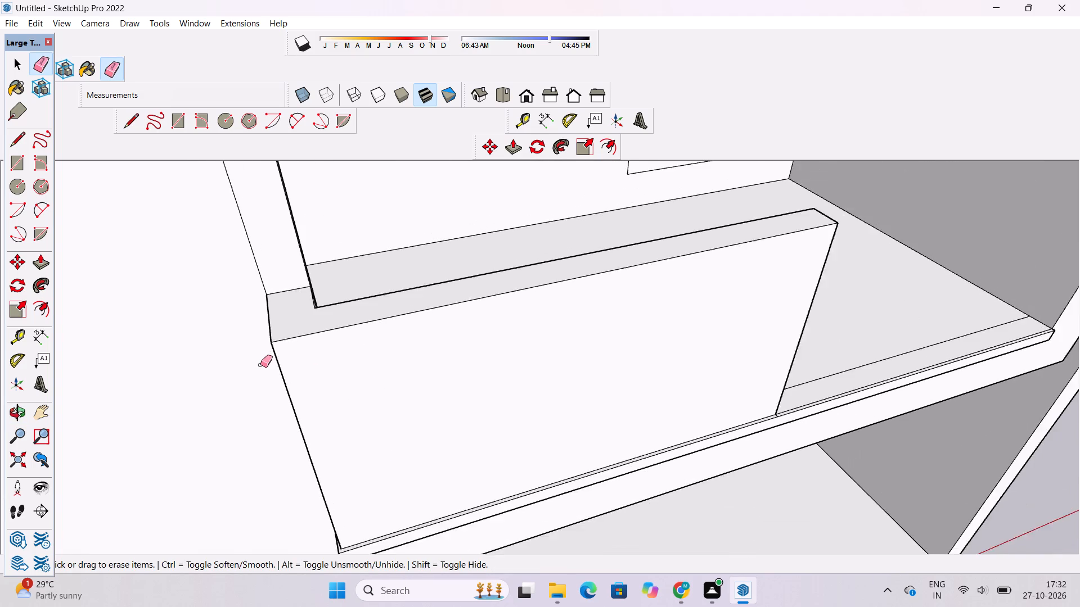
Examine the parapet panel, the raised band and the open bay beside them from several angles.
scroll(260, 365, down, 3)
key(o)
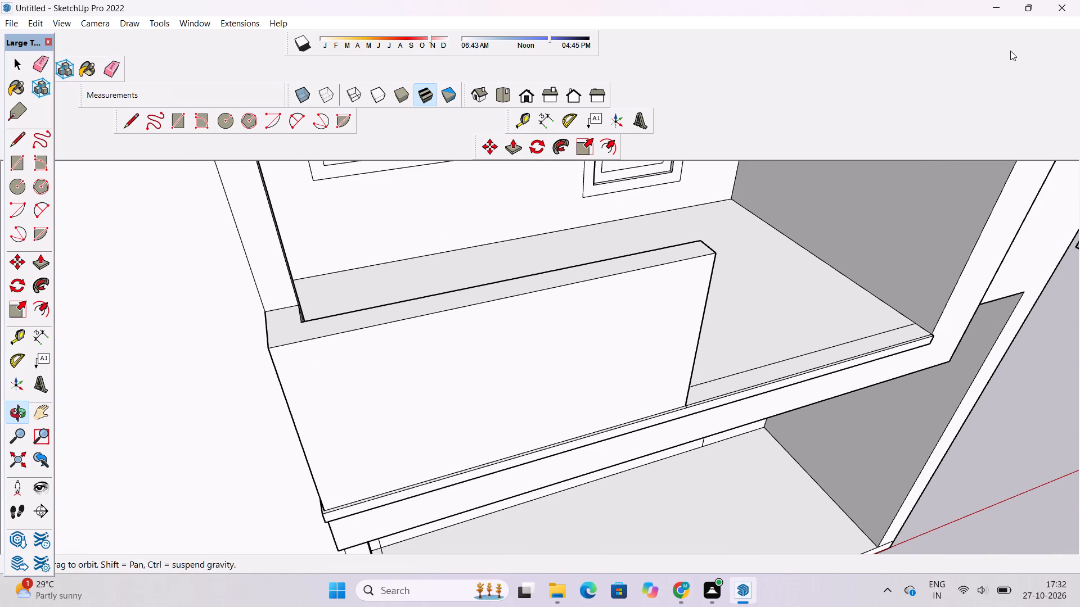
shift+drag(1011, 100, 797, 114)
shift+drag(787, 273, 609, 265)
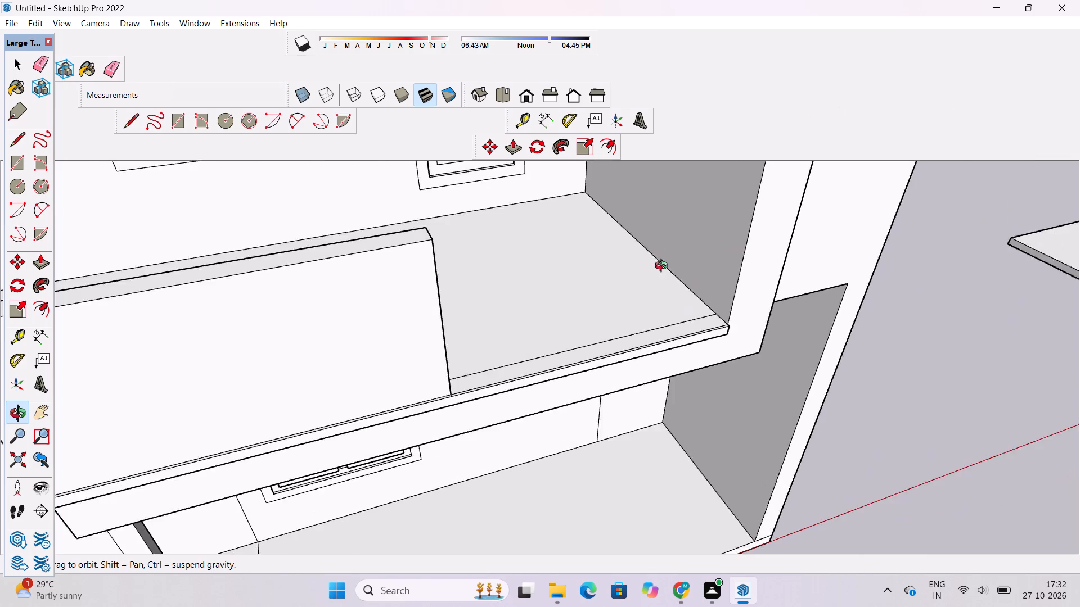
drag(664, 267, 517, 273)
drag(524, 274, 597, 287)
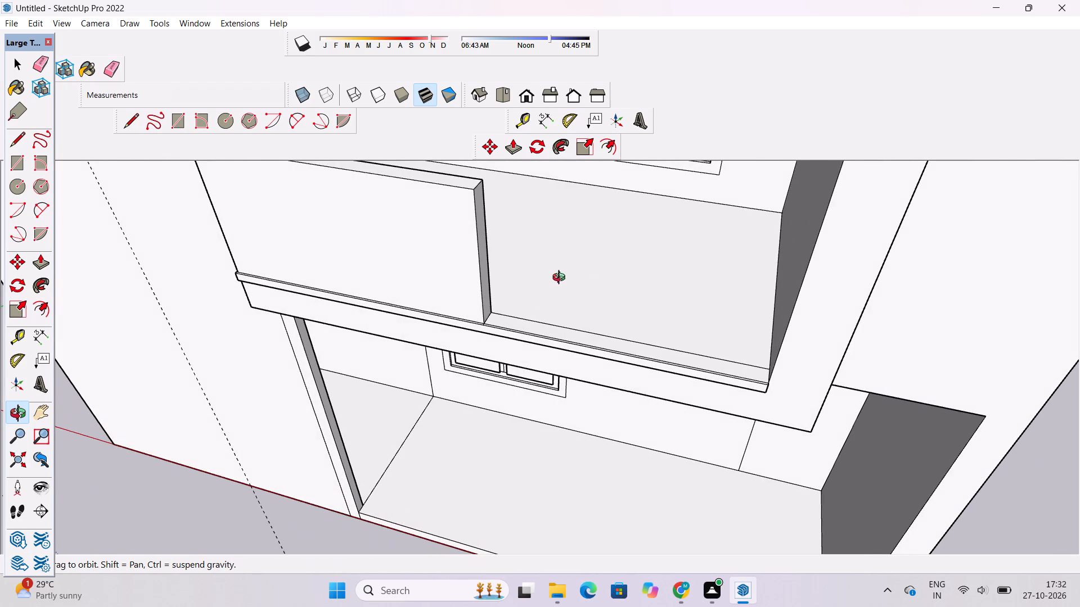
shift+drag(555, 280, 537, 302)
shift+drag(537, 302, 577, 296)
shift+drag(505, 273, 566, 278)
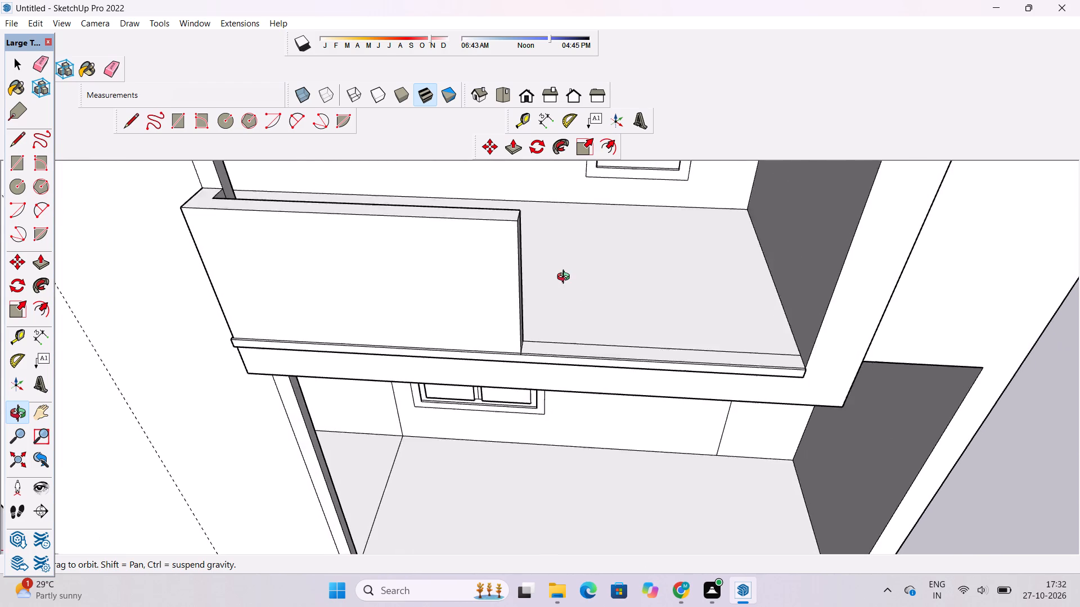
shift+drag(566, 278, 574, 271)
scroll(577, 256, down, 2)
shift+drag(566, 260, 564, 279)
drag(564, 281, 571, 256)
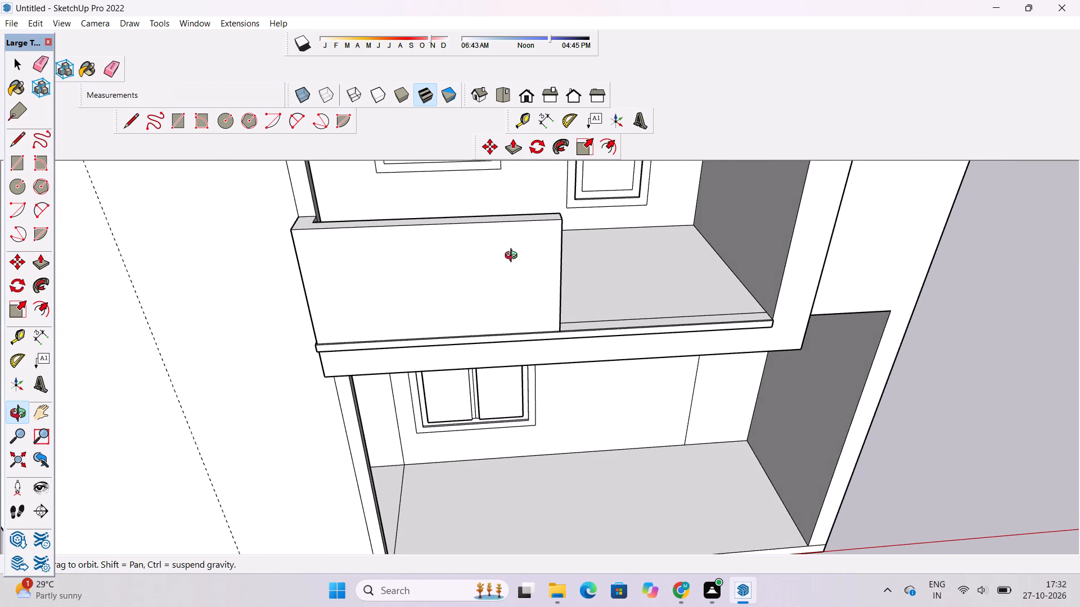
drag(497, 251, 481, 286)
drag(481, 287, 492, 253)
shift+drag(487, 252, 433, 291)
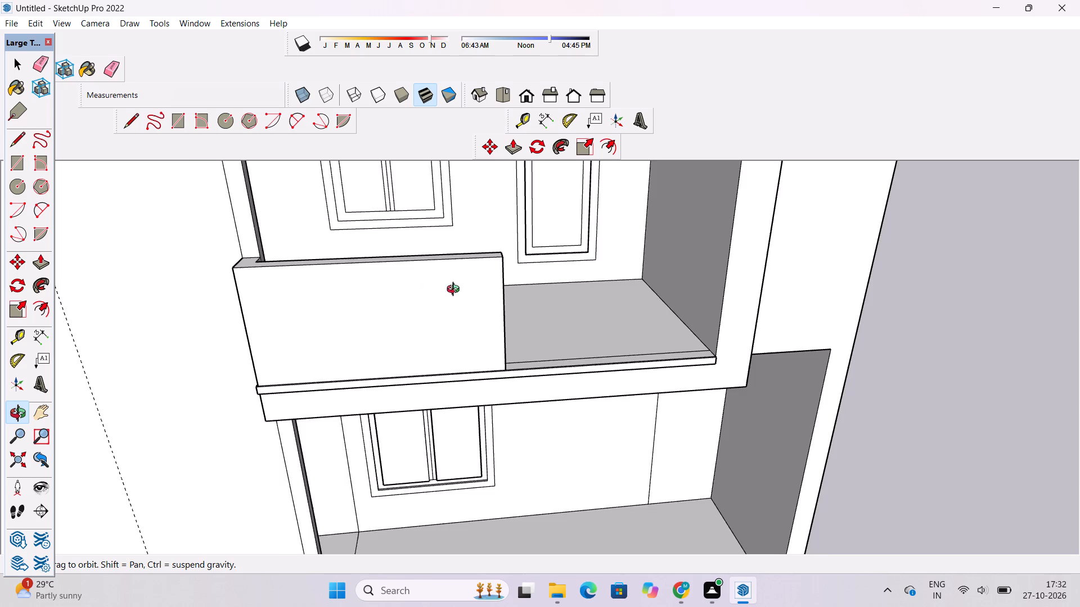
shift+drag(456, 292, 413, 309)
drag(423, 309, 336, 301)
Place a guide line 1' below the top front edge of the parapet panel.
scroll(338, 297, up, 2)
shift+click(336, 298)
key(t)
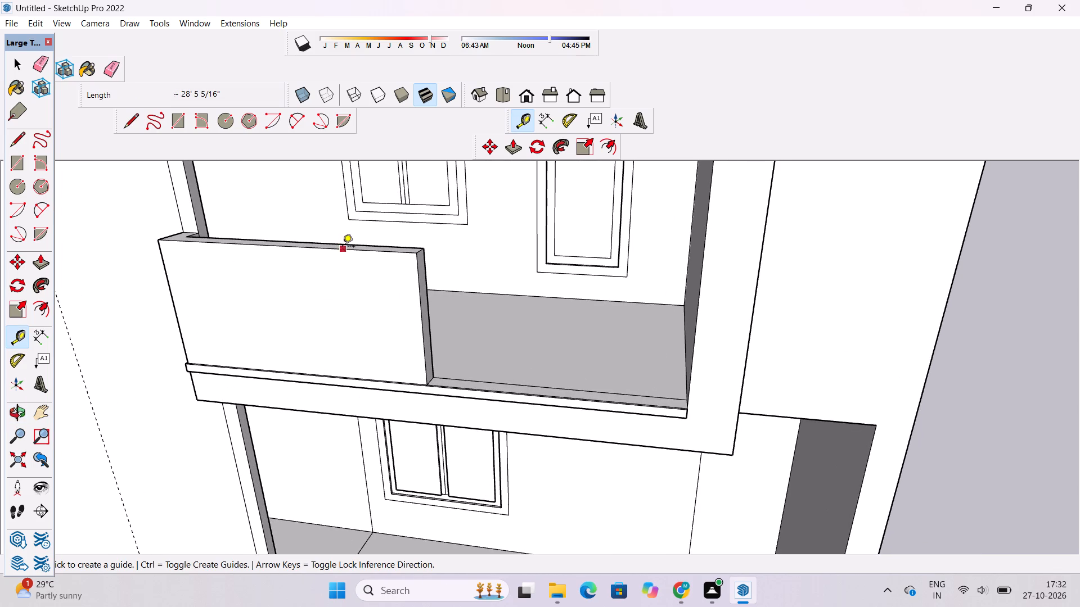
scroll(343, 247, up, 4)
click(358, 252)
scroll(358, 252, down, 3)
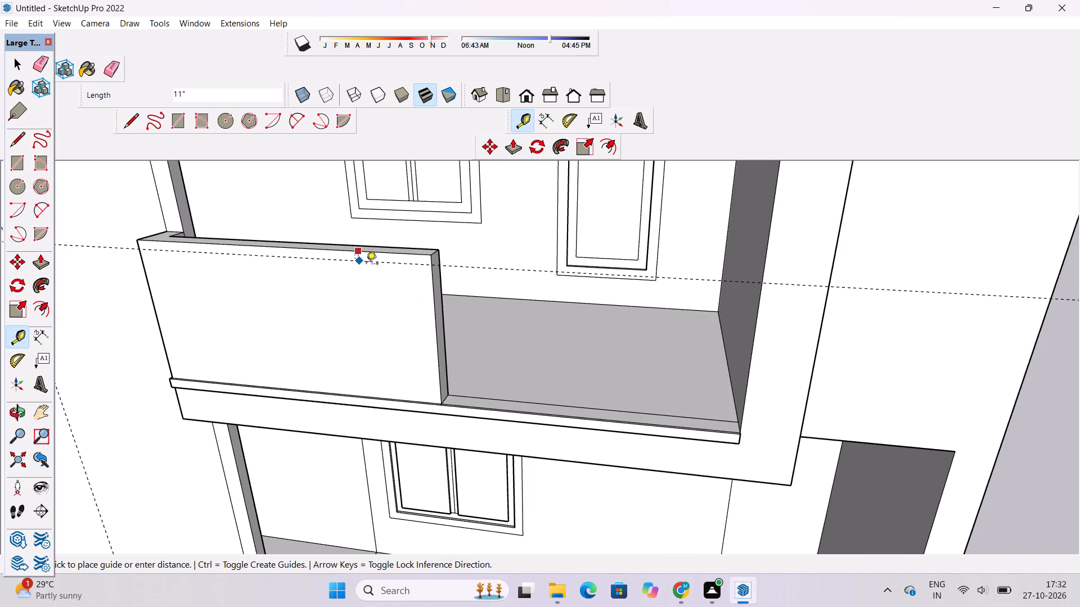
scroll(366, 265, up, 4)
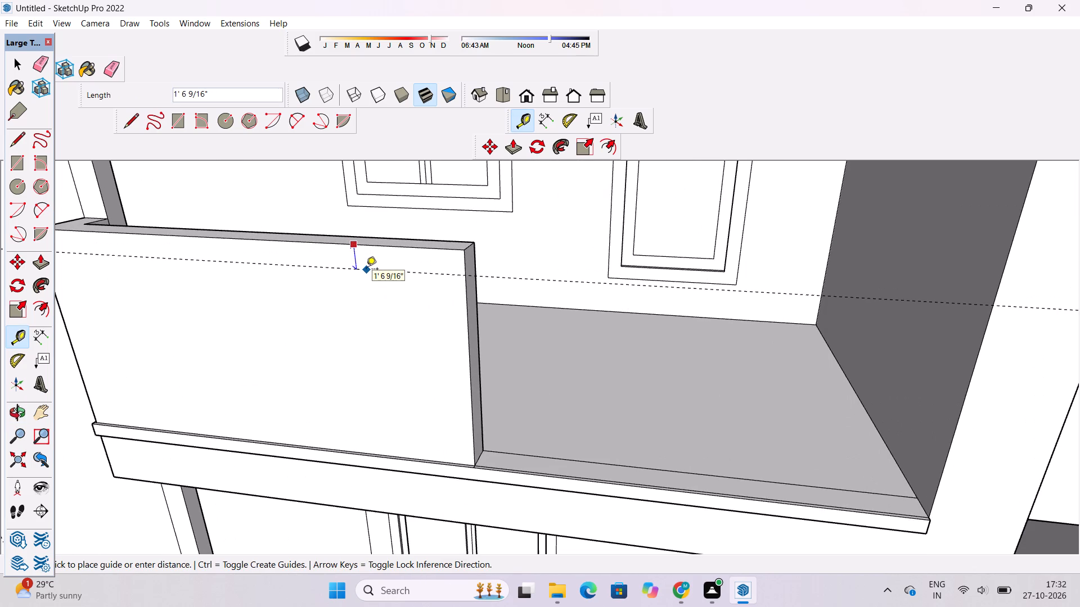
text(1')
key(Return)
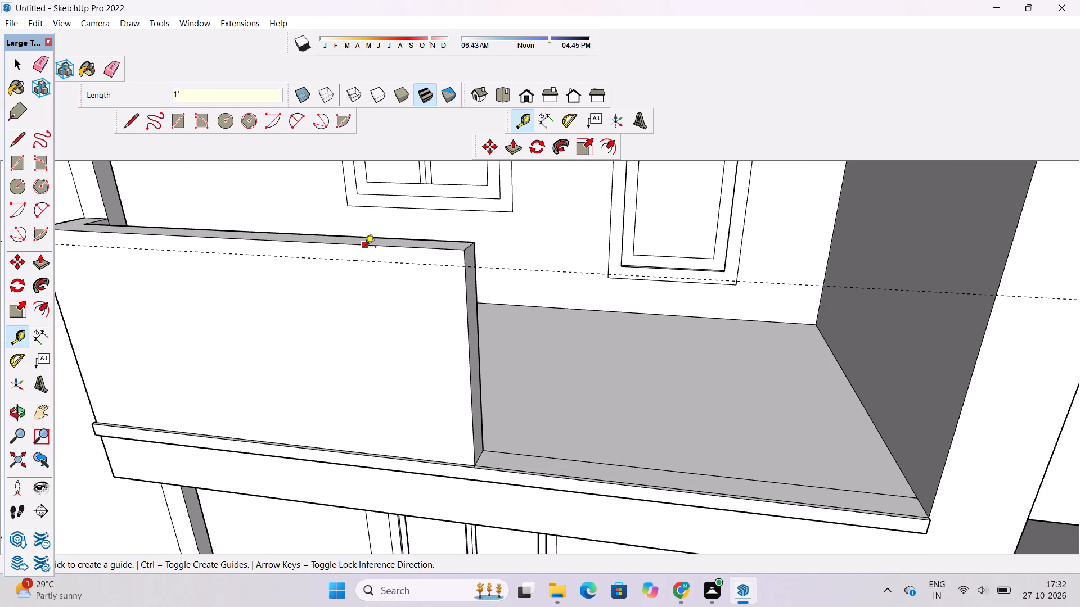
Place a guide across the parapet panel's free end face, level with the guide on its front face.
scroll(364, 248, down, 1)
key(o)
drag(498, 266, 454, 270)
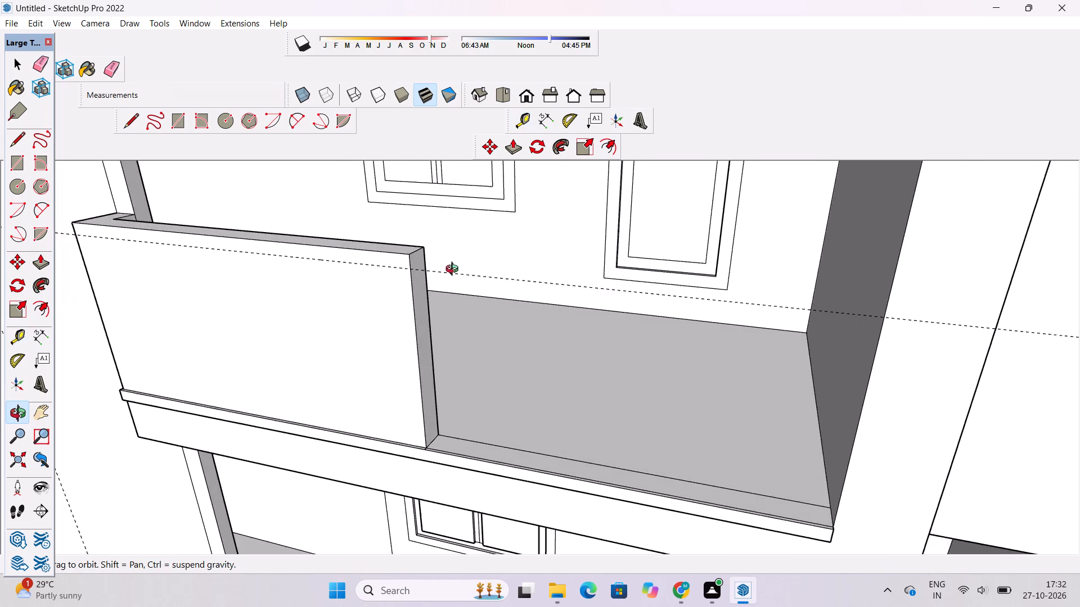
drag(454, 270, 453, 270)
scroll(390, 269, up, 3)
shift+drag(391, 265, 408, 295)
drag(408, 295, 388, 268)
shift+drag(376, 239, 393, 271)
scroll(393, 273, up, 2)
key(t)
click(429, 270)
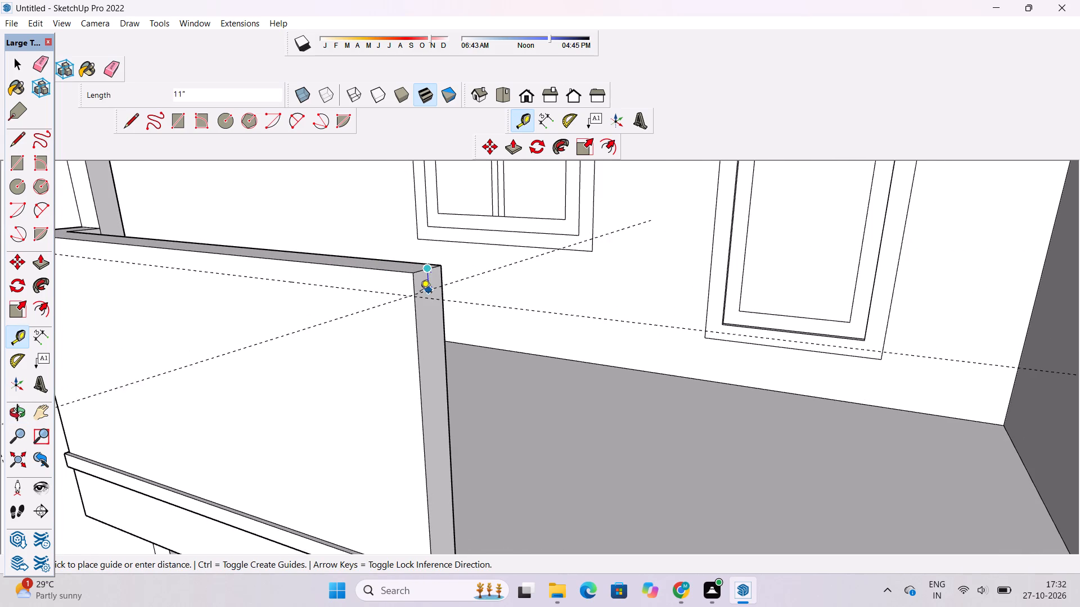
click(415, 298)
Draw a line along the guide across the panel's free end face to separate its top portion.
scroll(444, 272, down, 5)
key(o)
drag(380, 333, 460, 347)
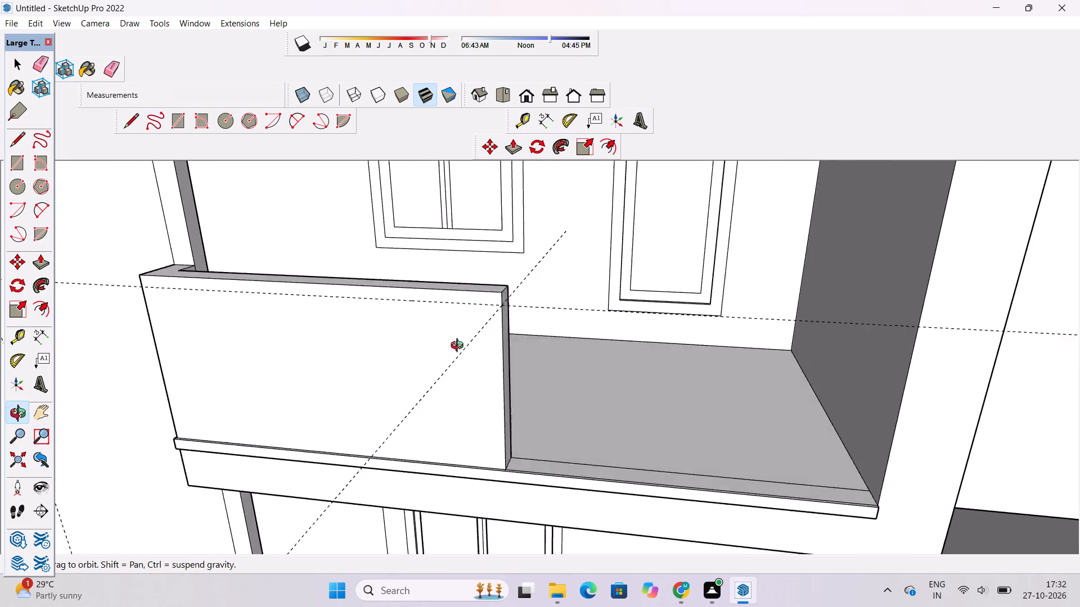
drag(460, 347, 498, 348)
shift+drag(578, 319, 498, 336)
drag(502, 336, 455, 335)
scroll(391, 331, up, 4)
shift+drag(390, 330, 391, 351)
key(l)
scroll(352, 368, up, 4)
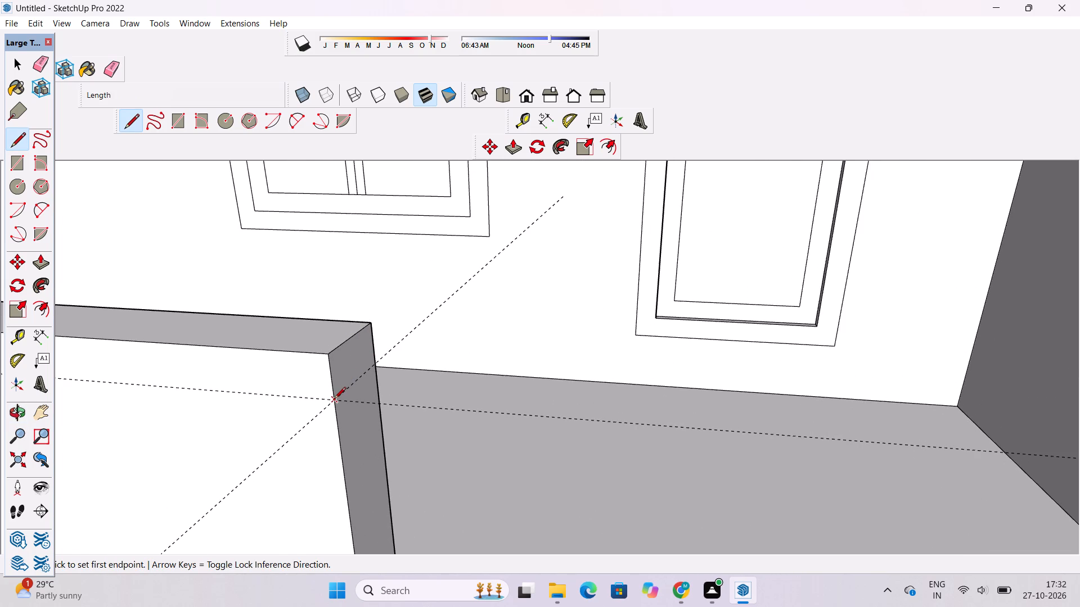
click(334, 401)
click(378, 365)
Push/Pull the upper part of the panel's end face about 28' 5" across the open bay to the frame's far side, forming a top rail.
scroll(388, 354, down, 5)
key(o)
drag(376, 377, 443, 372)
scroll(460, 357, down, 4)
shift+drag(480, 364, 467, 372)
scroll(467, 372, down, 2)
drag(474, 371, 447, 375)
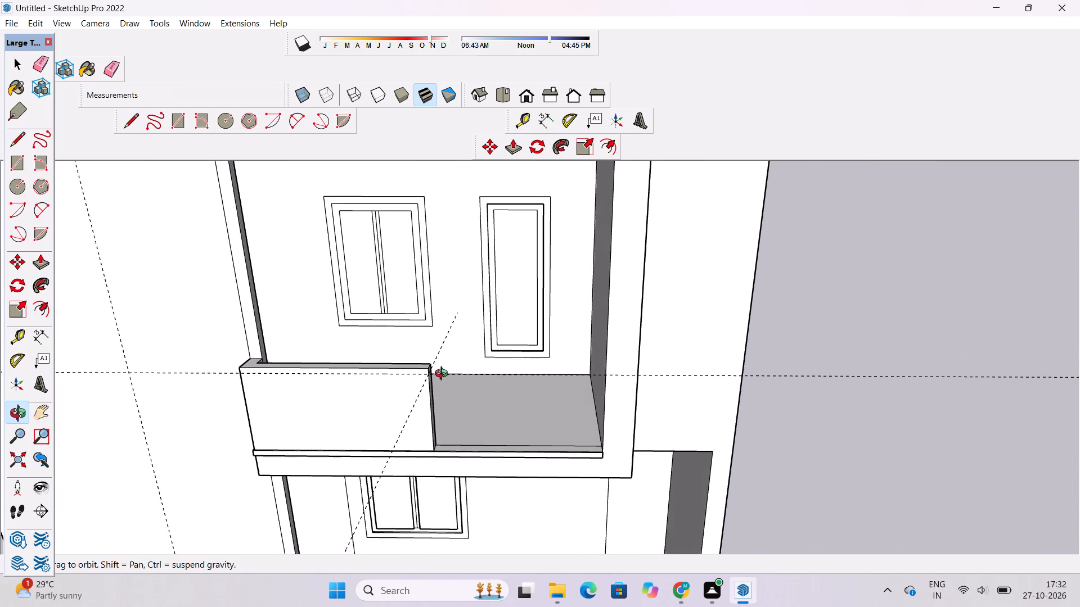
scroll(444, 378, up, 3)
shift+drag(436, 382, 395, 389)
drag(411, 392, 442, 391)
scroll(401, 397, up, 4)
shift+click(400, 395)
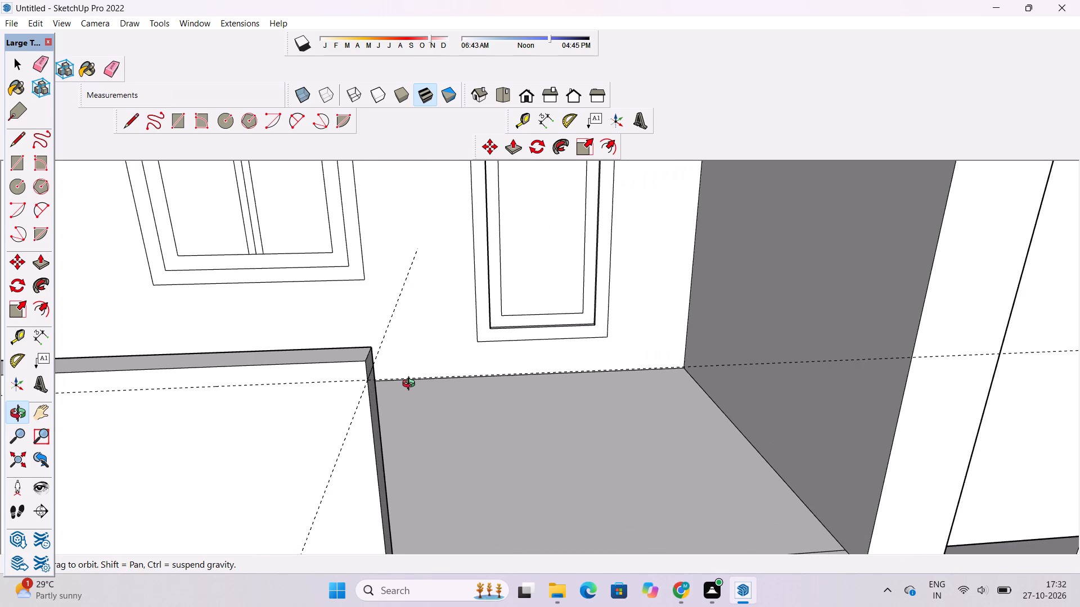
key(p)
scroll(377, 373, up, 4)
click(369, 356)
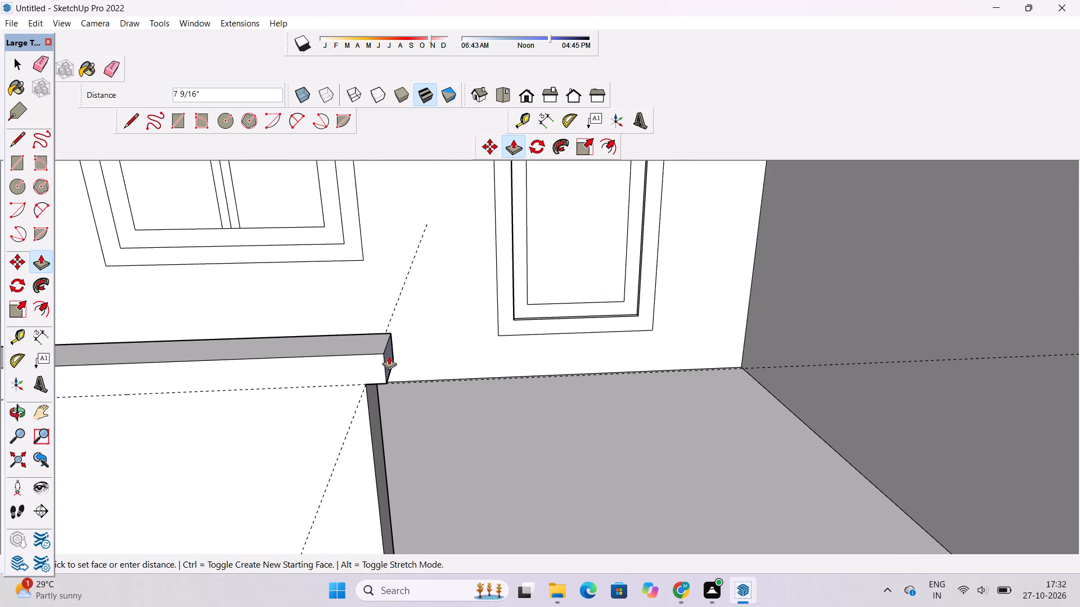
scroll(399, 353, down, 8)
scroll(586, 342, down, 3)
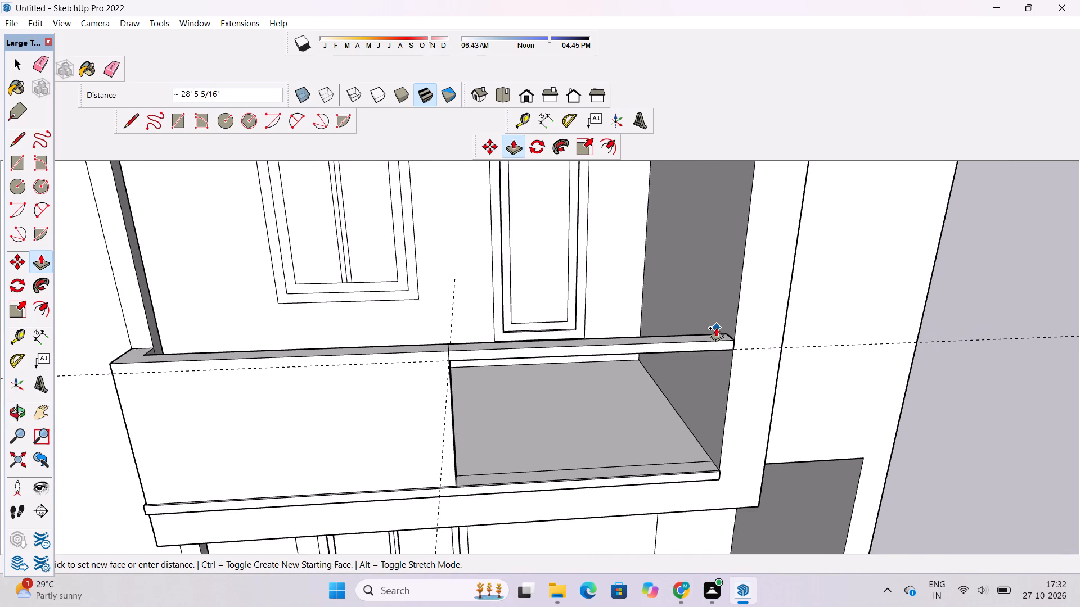
scroll(716, 328, up, 3)
click(742, 330)
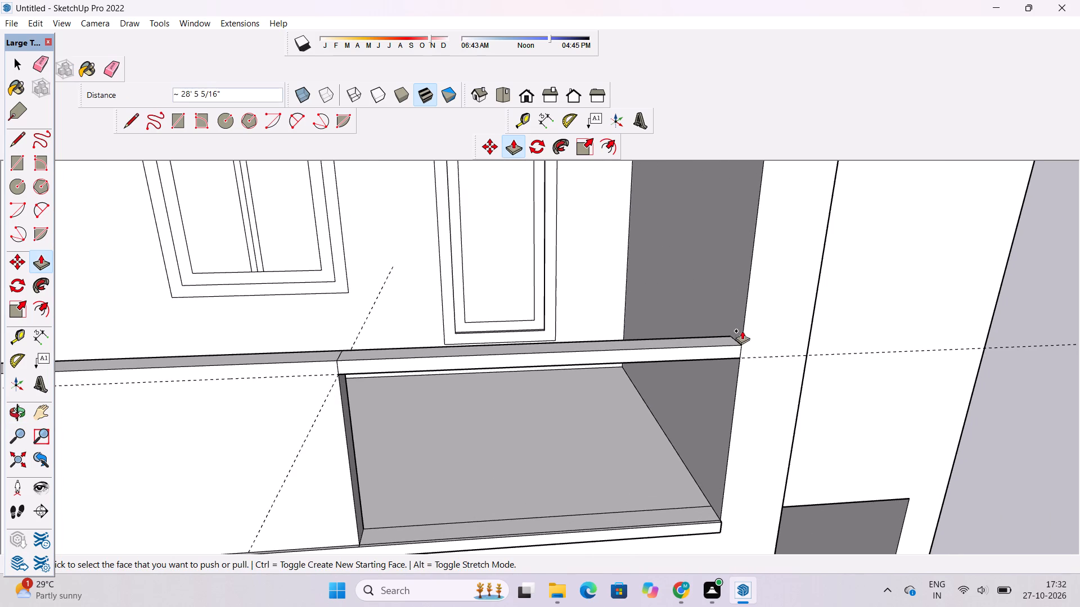
Draw a line about 30' 5" long across the parapet panel's front face, following the guide 1' below its top edge.
key(o)
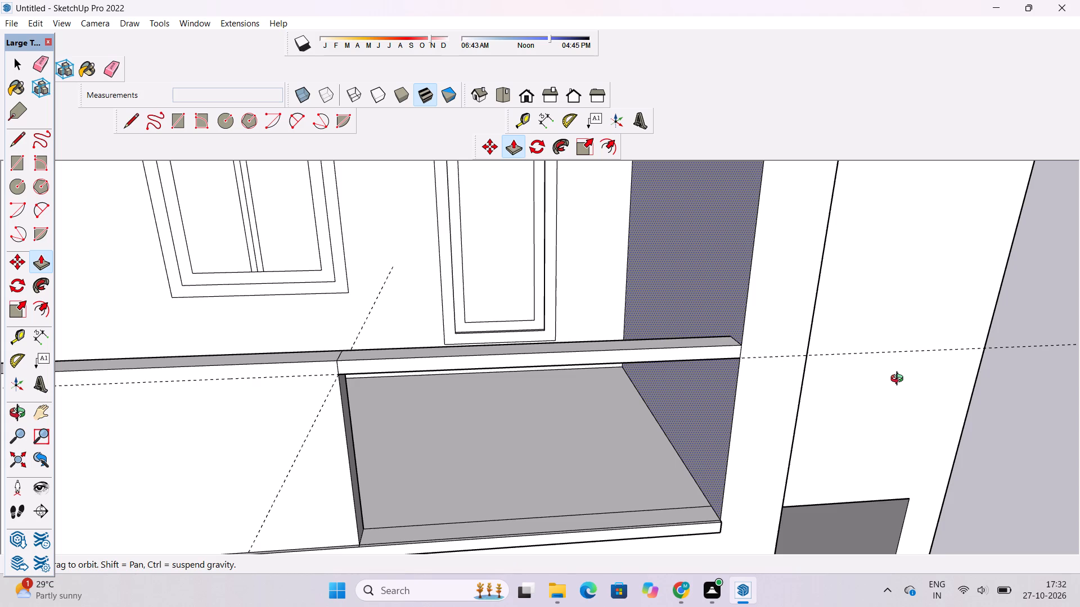
scroll(742, 414, down, 3)
shift+drag(717, 473, 808, 429)
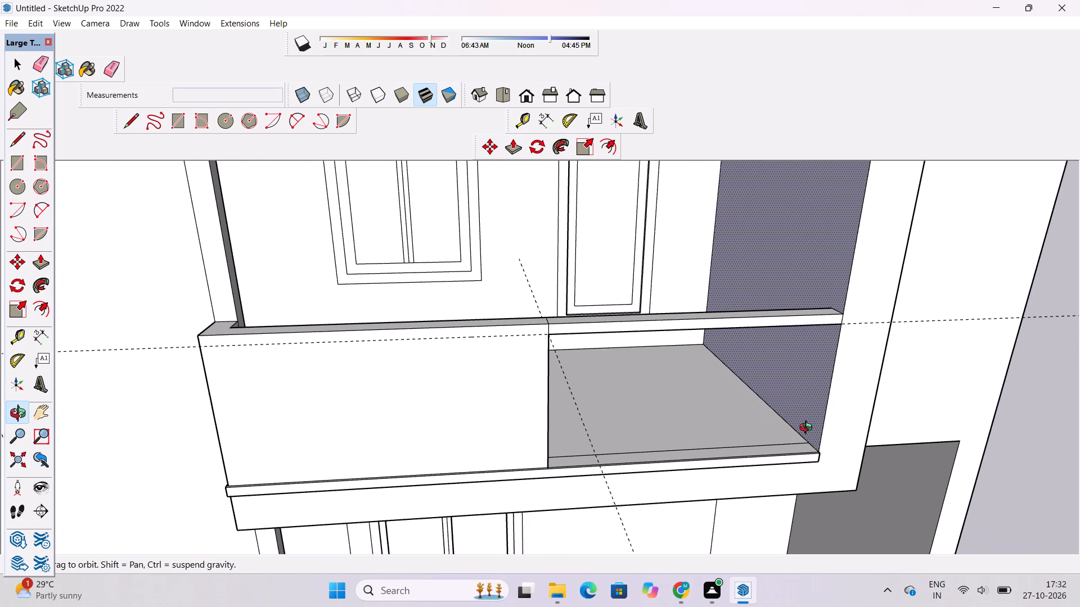
key(space)
key(o)
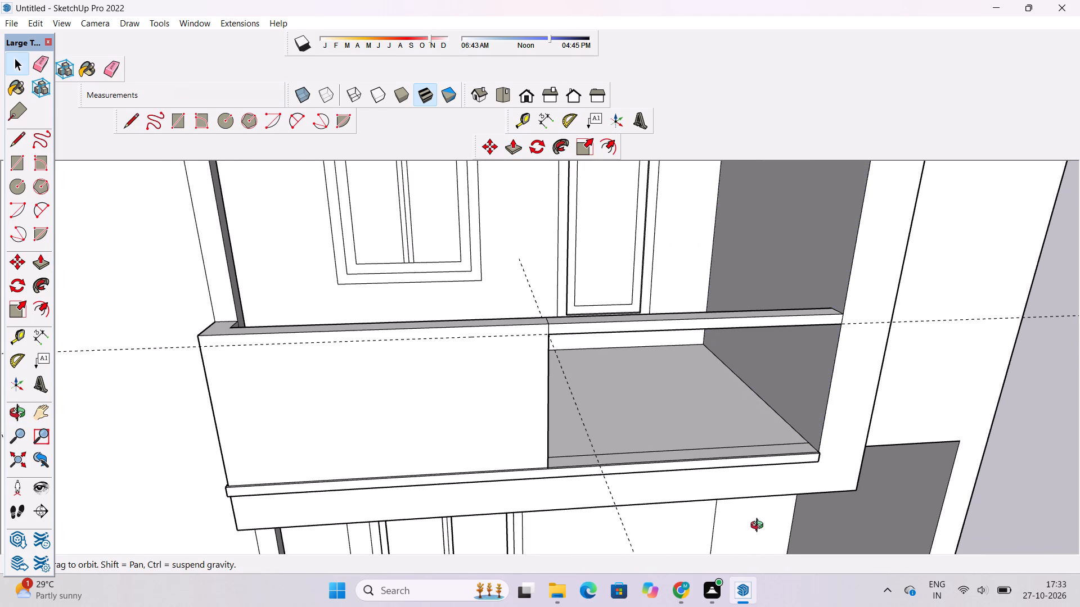
scroll(685, 449, down, 4)
shift+drag(678, 420, 606, 418)
scroll(546, 413, down, 3)
shift+drag(533, 417, 607, 426)
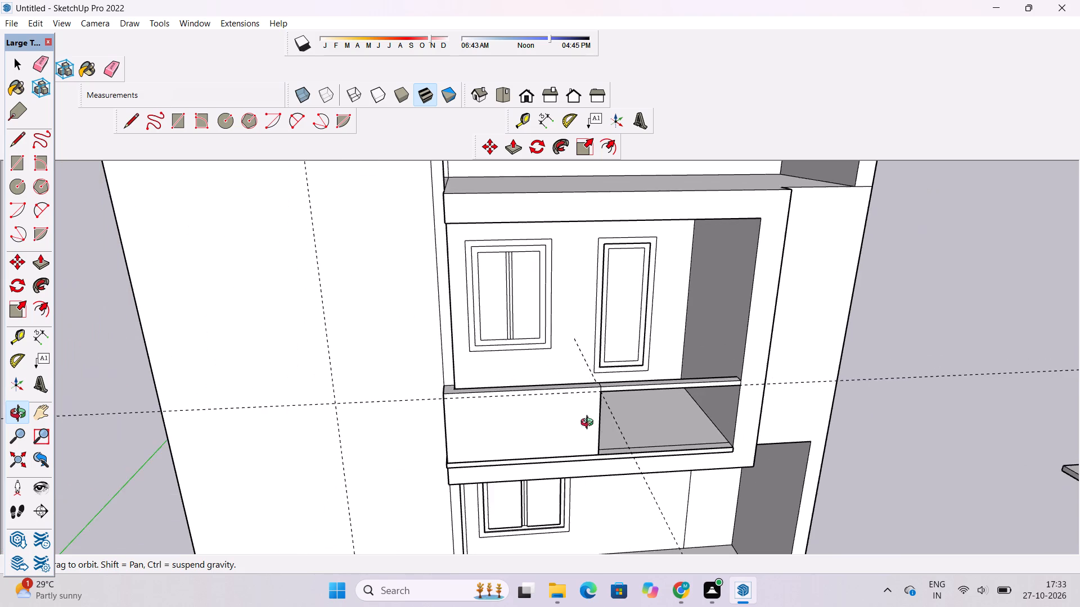
scroll(526, 416, up, 4)
scroll(474, 383, up, 3)
shift+drag(470, 386, 475, 397)
drag(480, 400, 496, 391)
scroll(508, 394, up, 3)
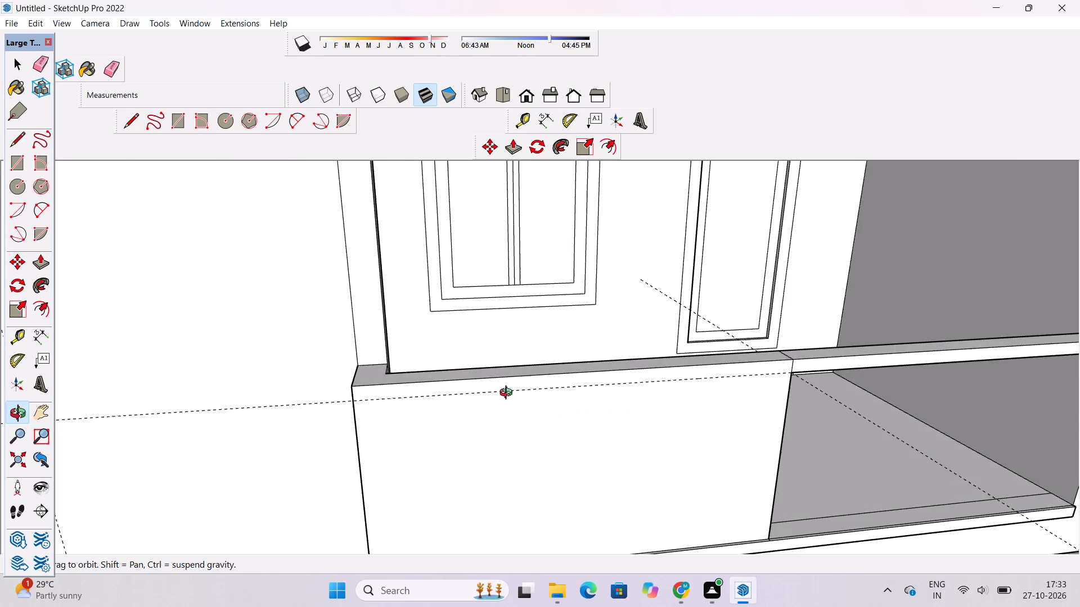
shift+drag(508, 396, 487, 333)
key(l)
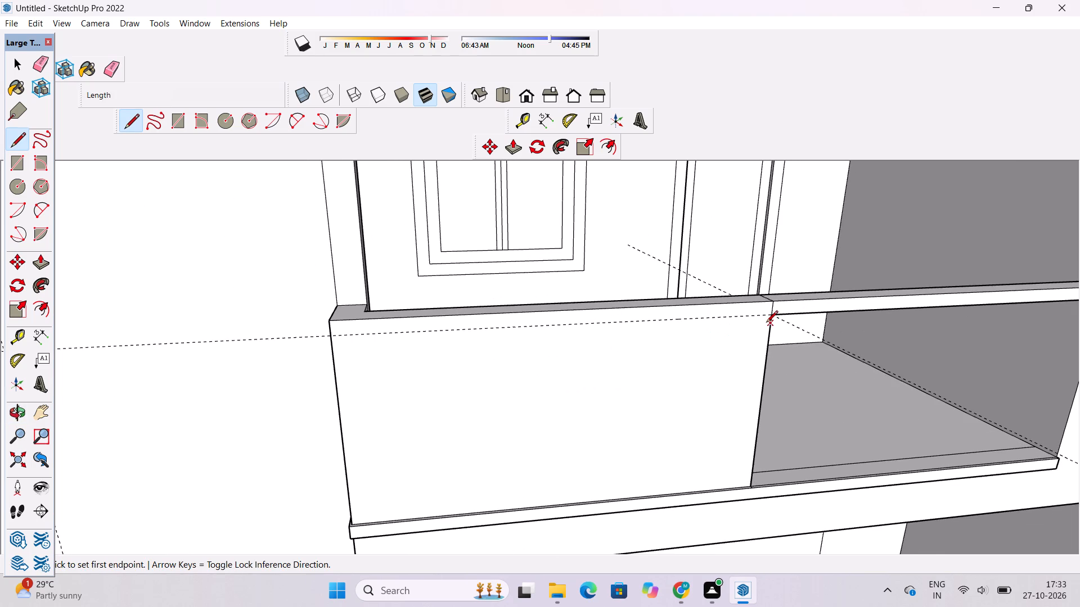
scroll(676, 339, down, 1)
scroll(767, 314, up, 2)
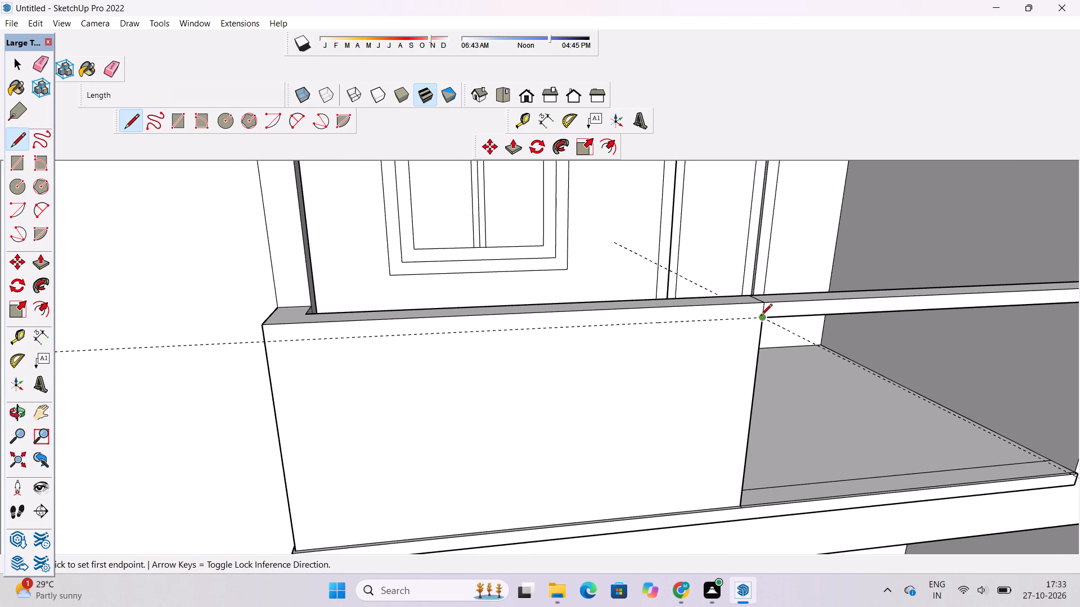
click(760, 317)
scroll(760, 317, down, 3)
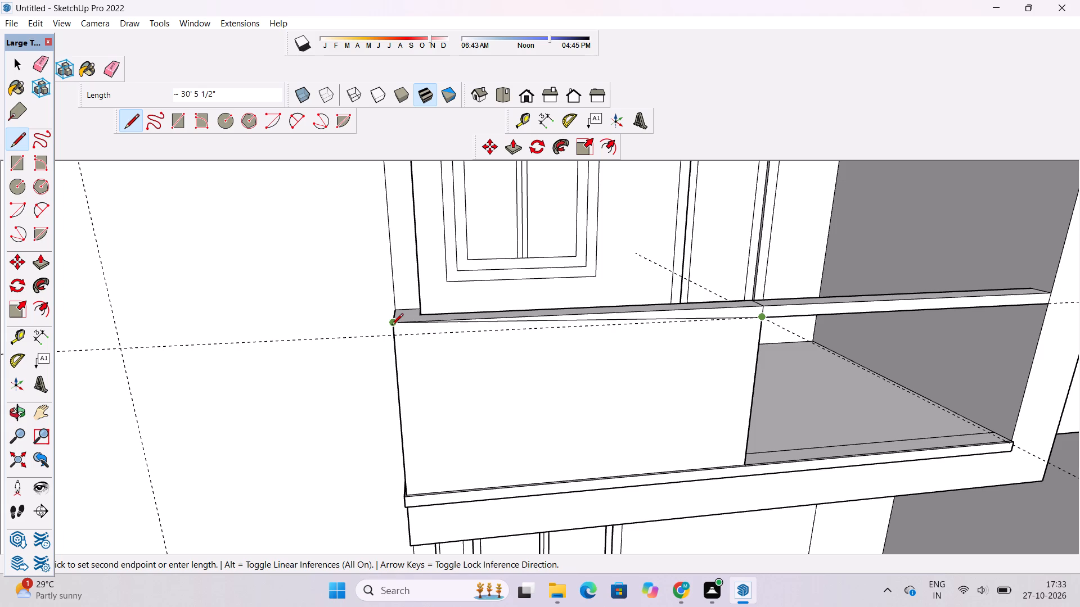
click(394, 333)
Continue the line 4' across the parapet panel's outer end face, level with the line on the front face.
key(o)
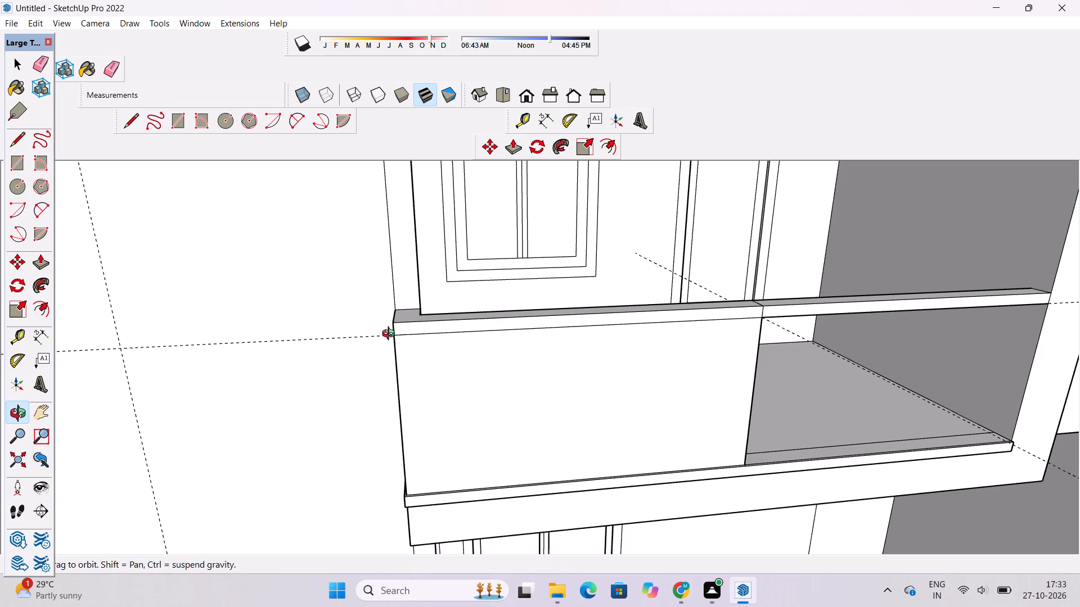
drag(390, 337, 506, 349)
scroll(498, 400, up, 3)
shift+drag(523, 384, 492, 378)
shift+scroll(526, 347, up, 4)
shift+drag(521, 347, 515, 352)
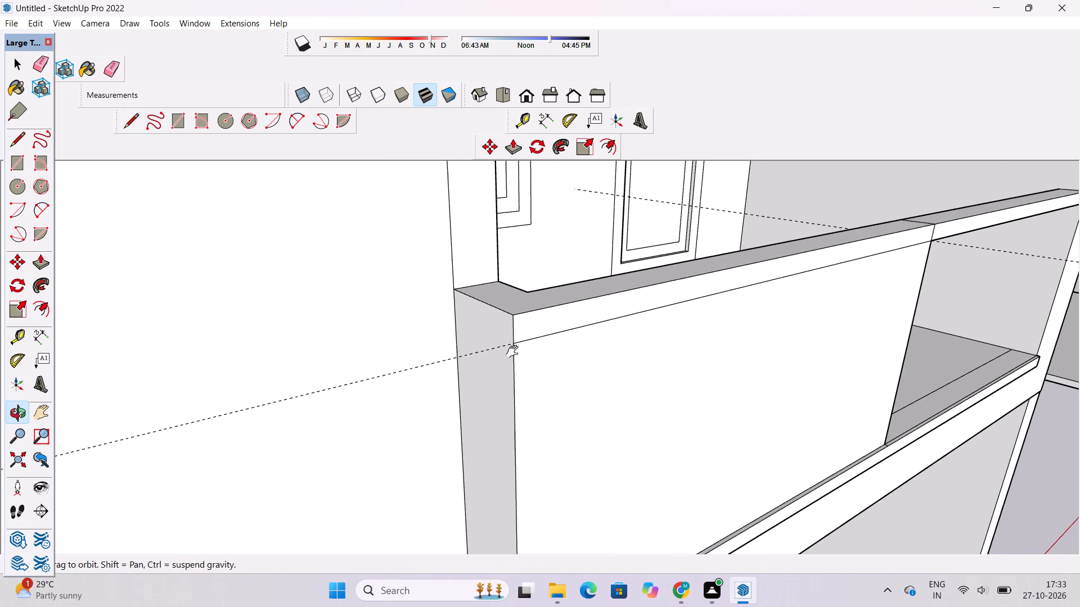
scroll(508, 347, down, 1)
key(l)
click(512, 343)
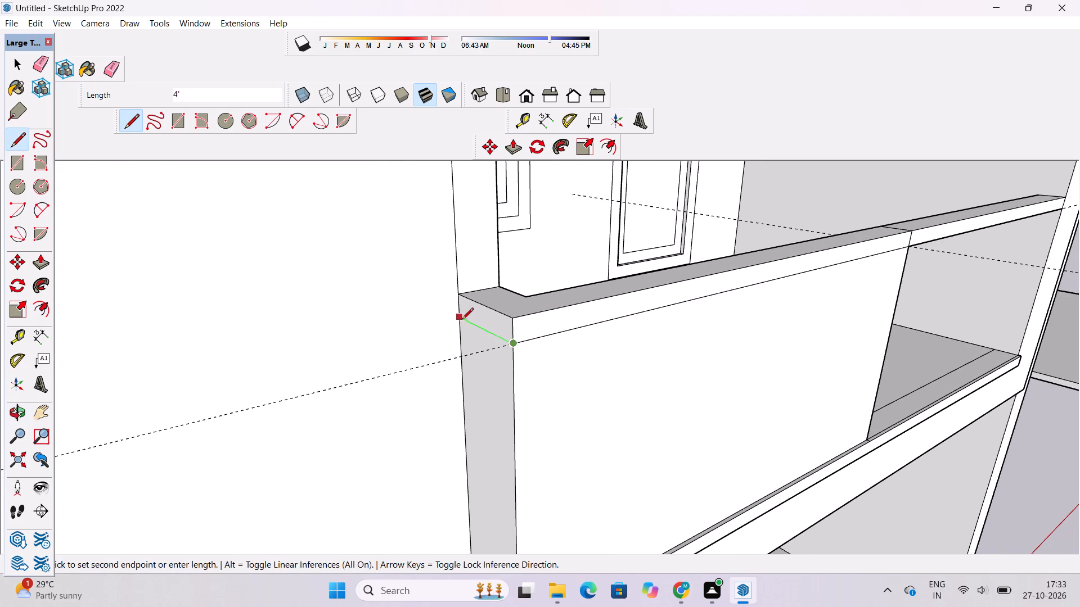
click(463, 316)
Erase the two guide lines used to mark the parapet panel's top band.
scroll(415, 318, down, 4)
key(e)
drag(400, 338, 389, 364)
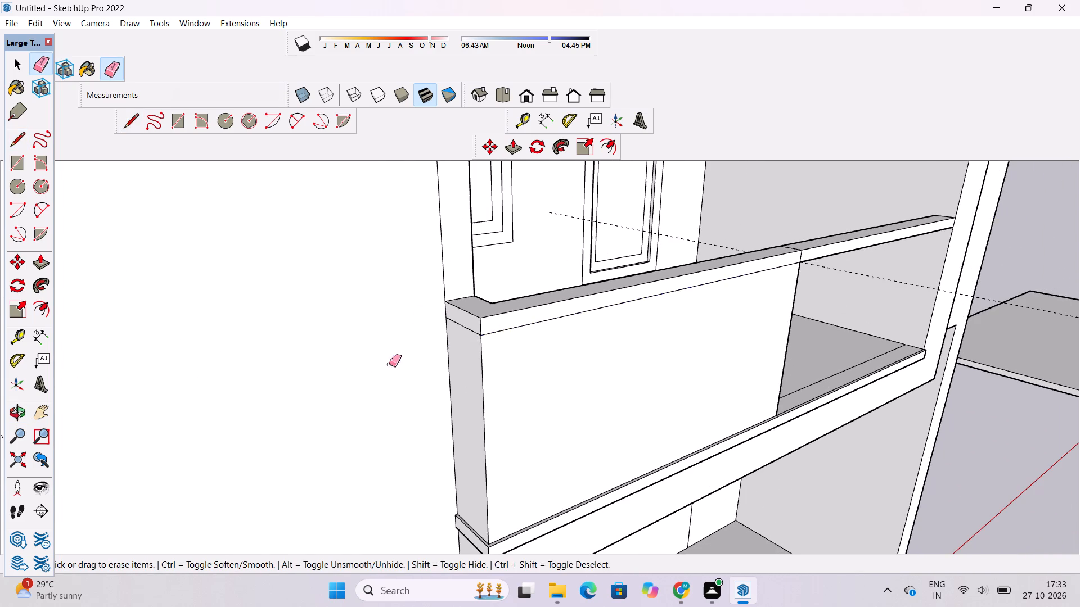
scroll(284, 416, down, 8)
drag(802, 371, 802, 375)
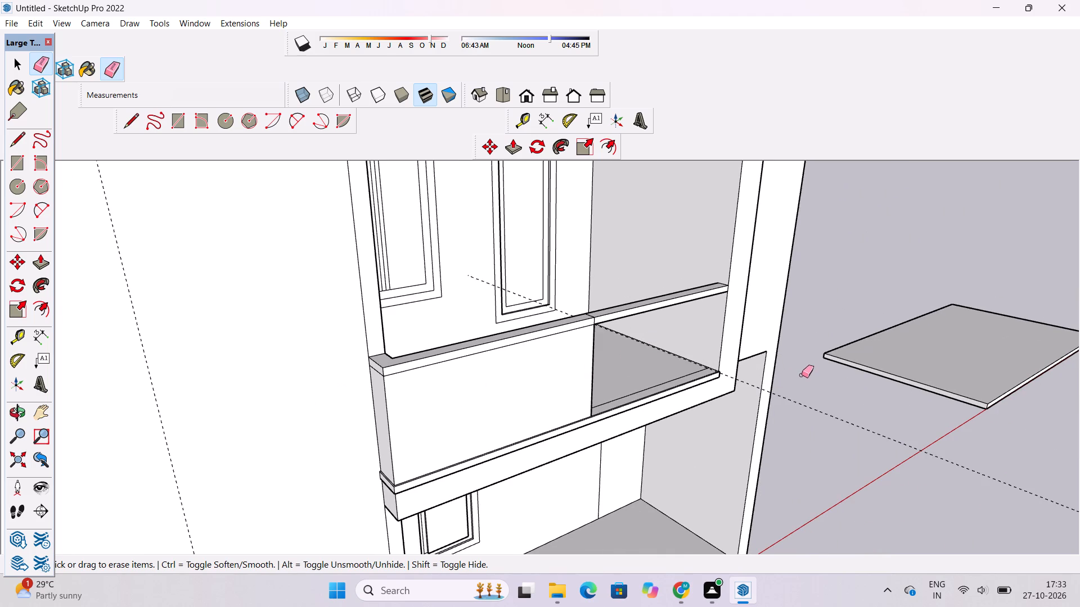
drag(802, 375, 790, 407)
Examine the parapet panel, top rail and open bay of the middle-storey frame from several angles.
key(o)
drag(829, 410, 690, 418)
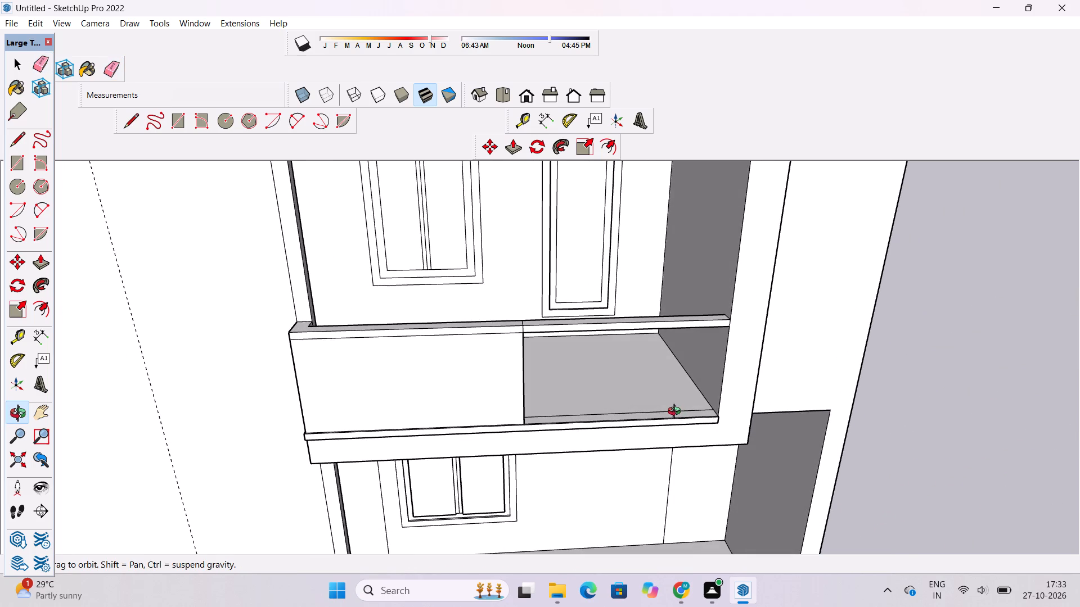
shift+drag(620, 425, 802, 432)
scroll(591, 395, up, 3)
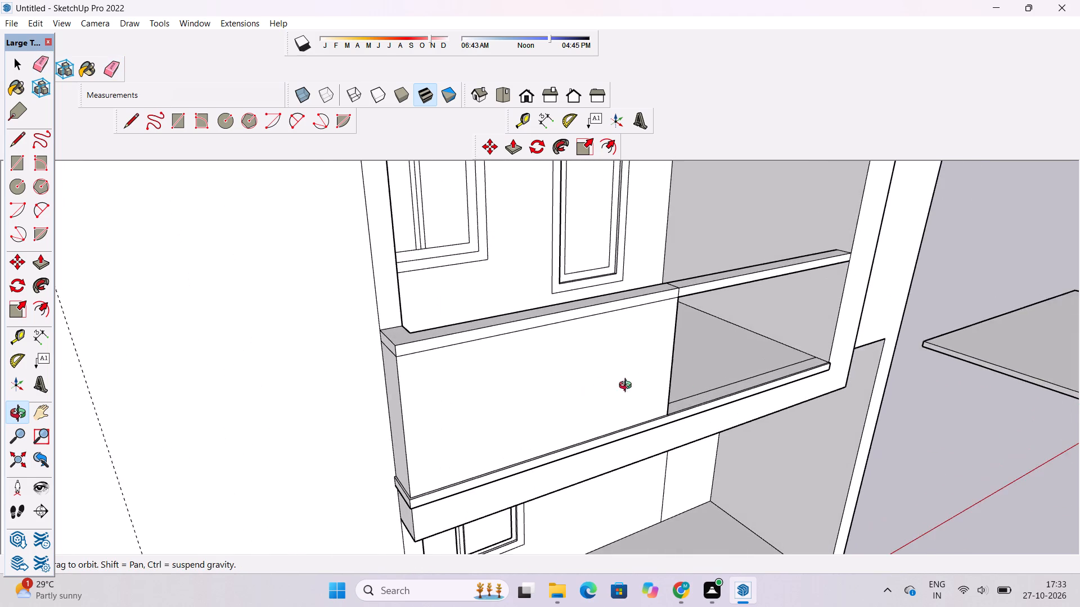
drag(696, 393, 546, 409)
scroll(547, 403, down, 2)
drag(548, 407, 530, 382)
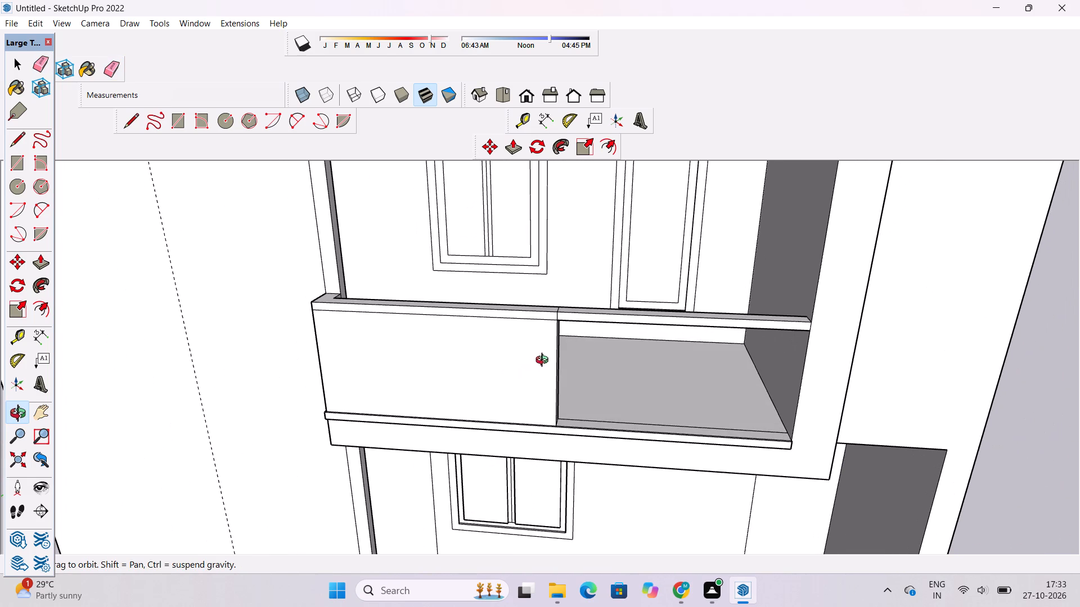
drag(544, 363, 552, 350)
drag(552, 350, 523, 354)
scroll(537, 327, up, 4)
shift+drag(551, 312, 543, 319)
drag(533, 322, 523, 324)
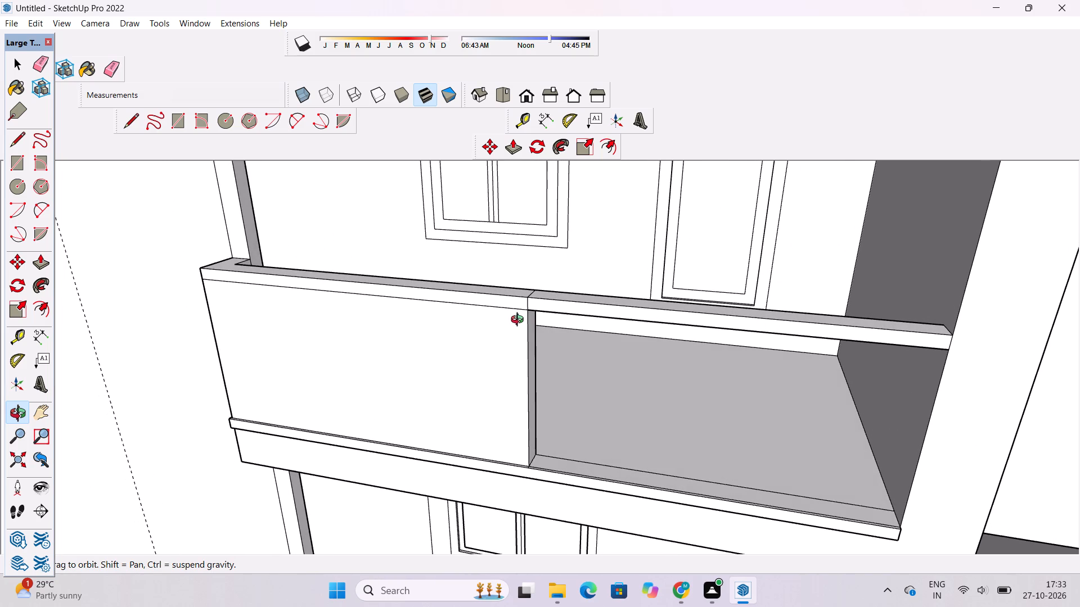
drag(516, 334, 557, 339)
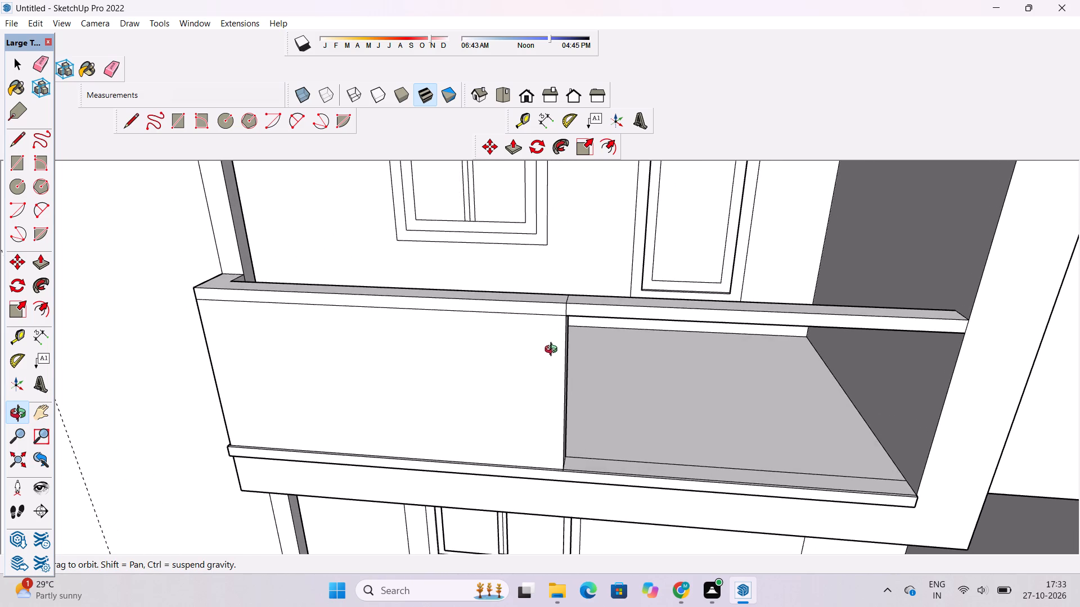
shift+drag(551, 354, 525, 361)
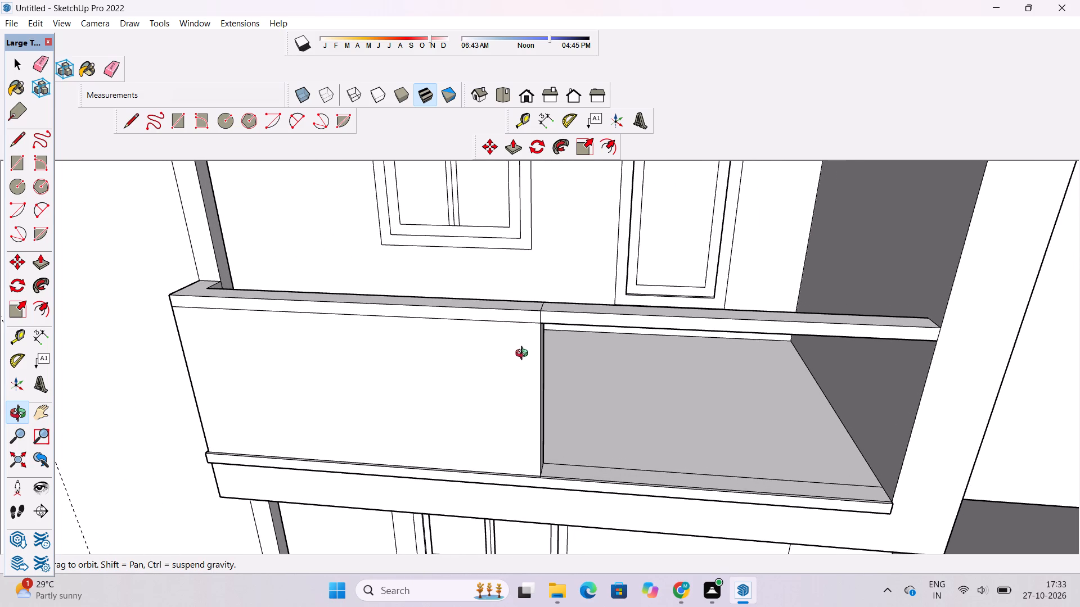
drag(520, 363, 597, 357)
shift+drag(597, 357, 516, 357)
scroll(553, 357, down, 2)
drag(620, 424, 613, 424)
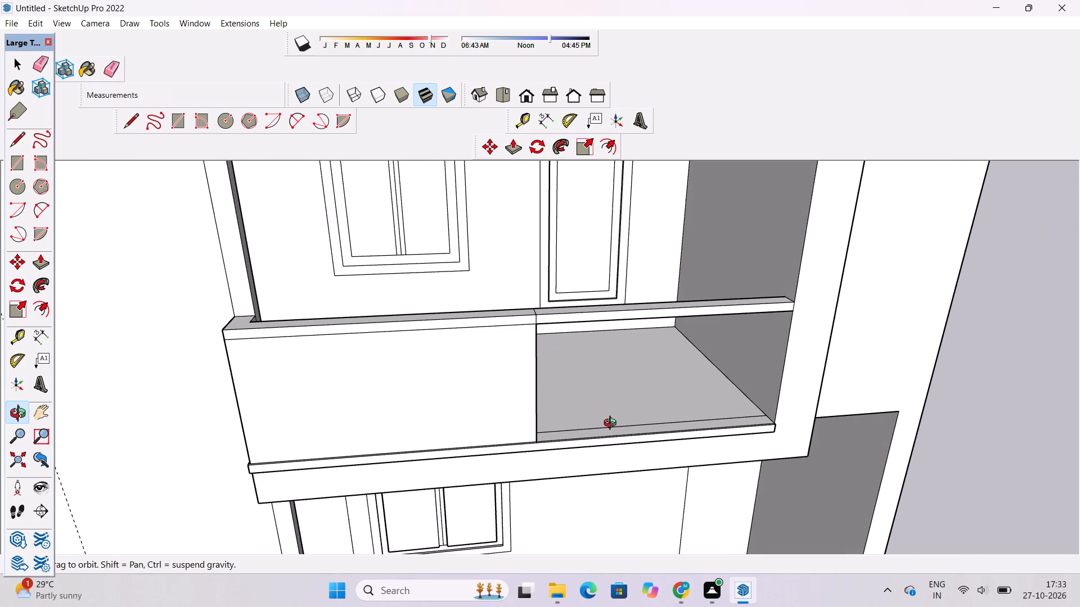
shift+drag(632, 422, 589, 424)
scroll(655, 419, up, 3)
shift+drag(626, 420, 539, 420)
drag(542, 425, 491, 428)
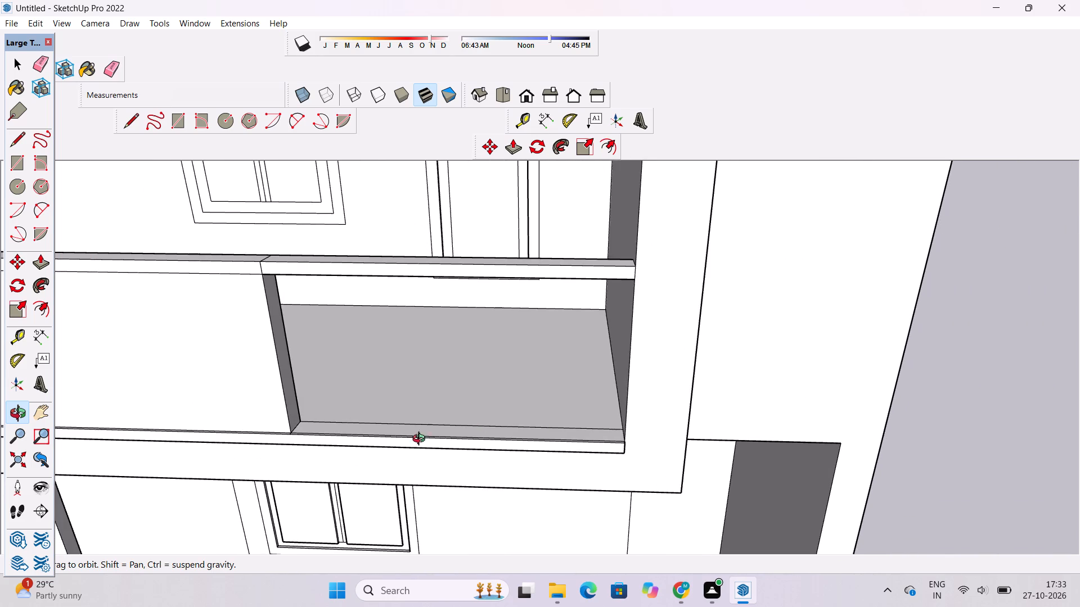
Draw a vertical line on the frame's inner side face, from the slab band's mid-depth up to the top rail's underside.
shift+drag(410, 443, 514, 468)
drag(517, 472, 592, 393)
shift+drag(592, 388, 564, 468)
shift+drag(643, 491, 592, 477)
drag(592, 477, 621, 499)
key(l)
scroll(704, 427, up, 9)
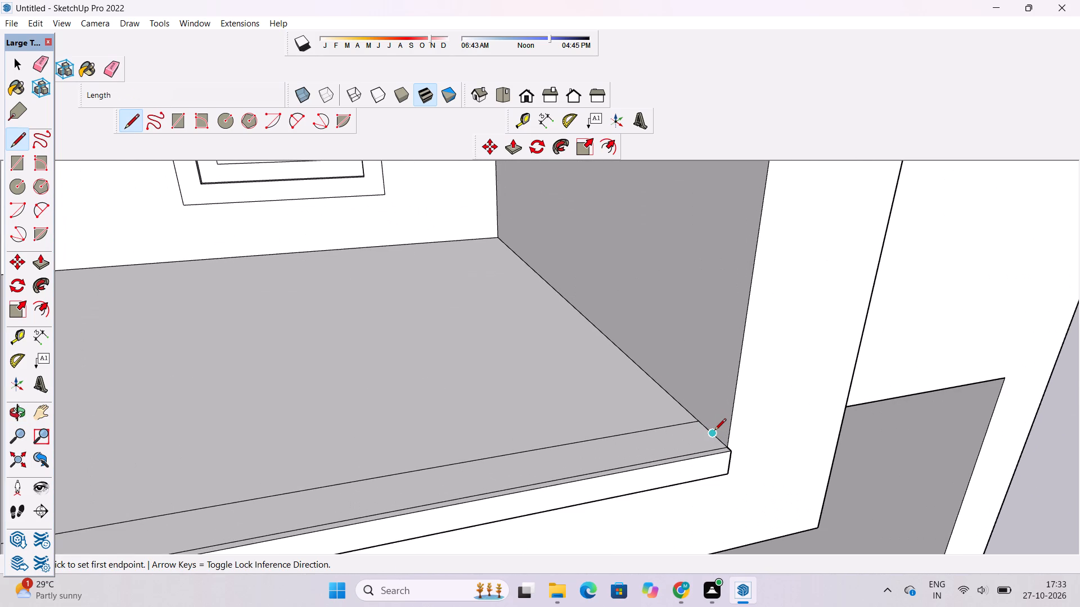
click(715, 432)
scroll(715, 433, down, 9)
key(o)
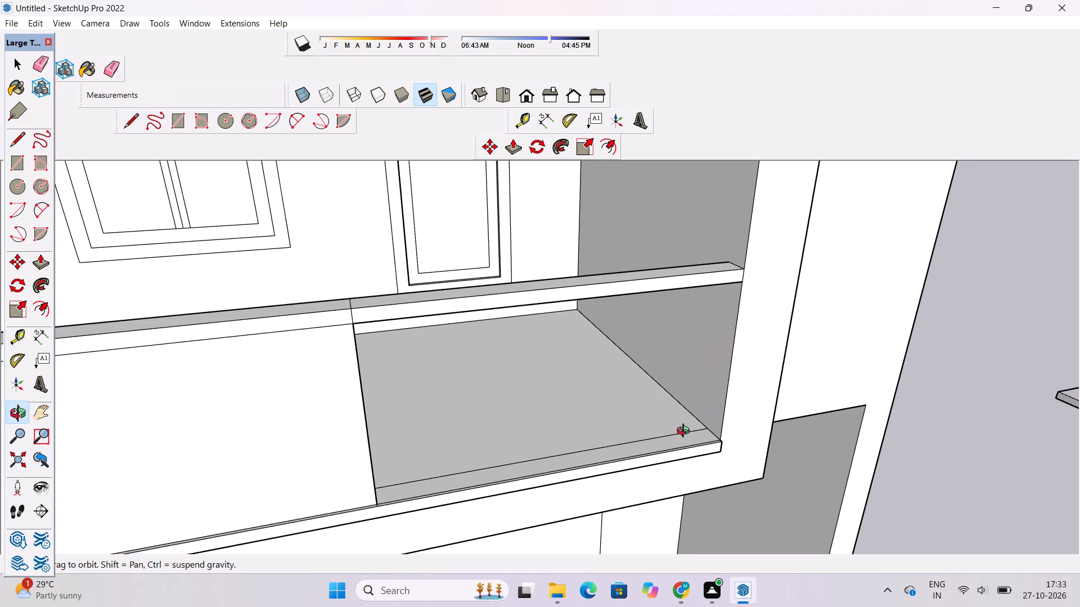
drag(686, 432, 711, 323)
shift+drag(712, 324, 677, 375)
scroll(682, 376, up, 4)
key(l)
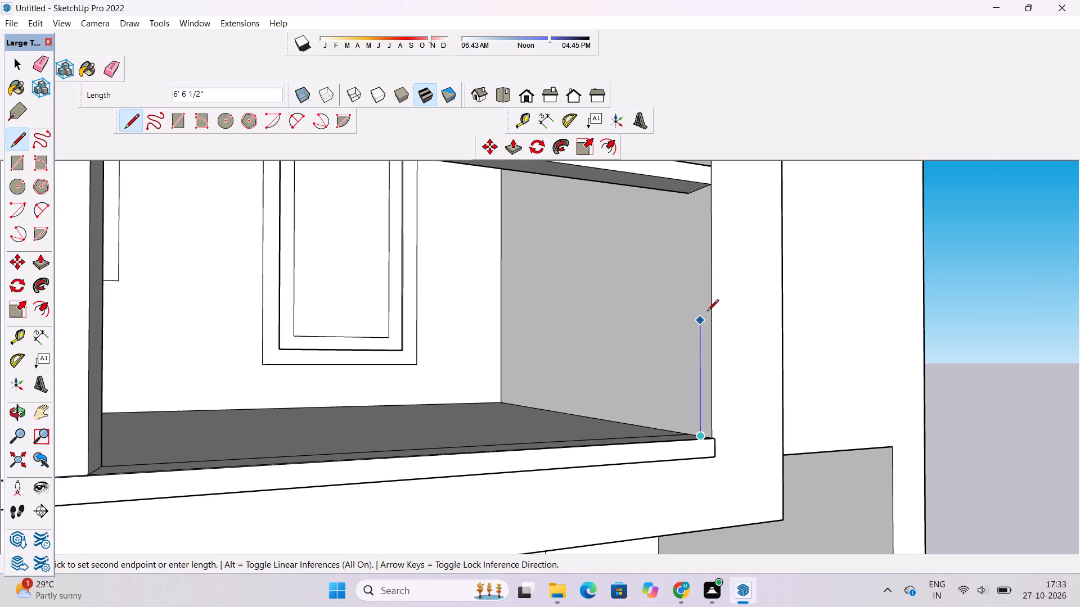
scroll(704, 213, up, 4)
click(701, 180)
scroll(675, 205, down, 5)
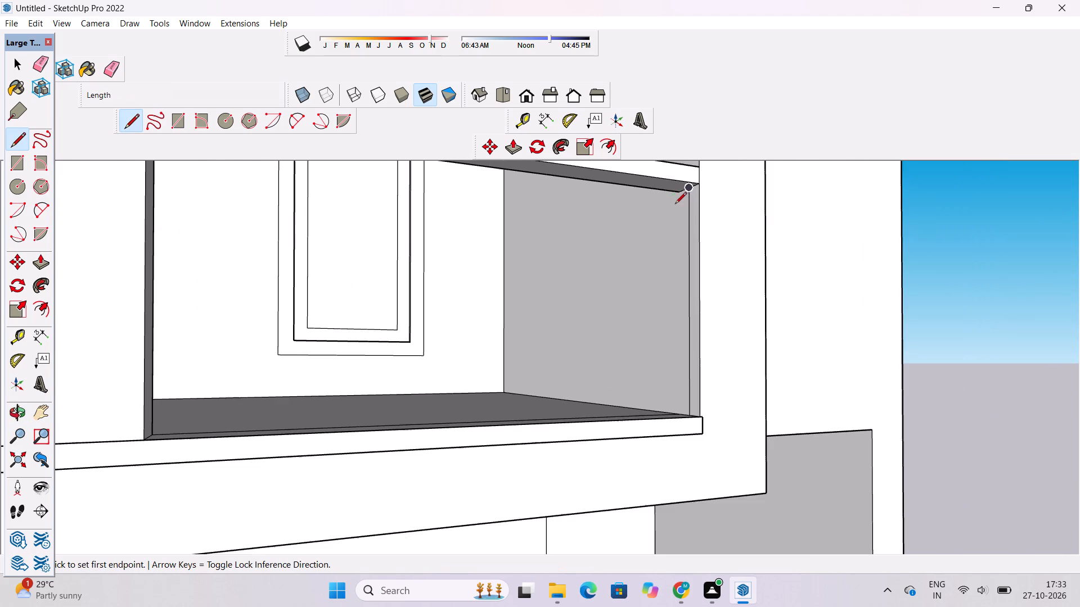
Draw a line about 28' 5" long at mid-depth along the top rail's underside, from the vertical line to the parapet panel.
key(o)
drag(730, 252, 579, 243)
shift+drag(498, 246, 658, 286)
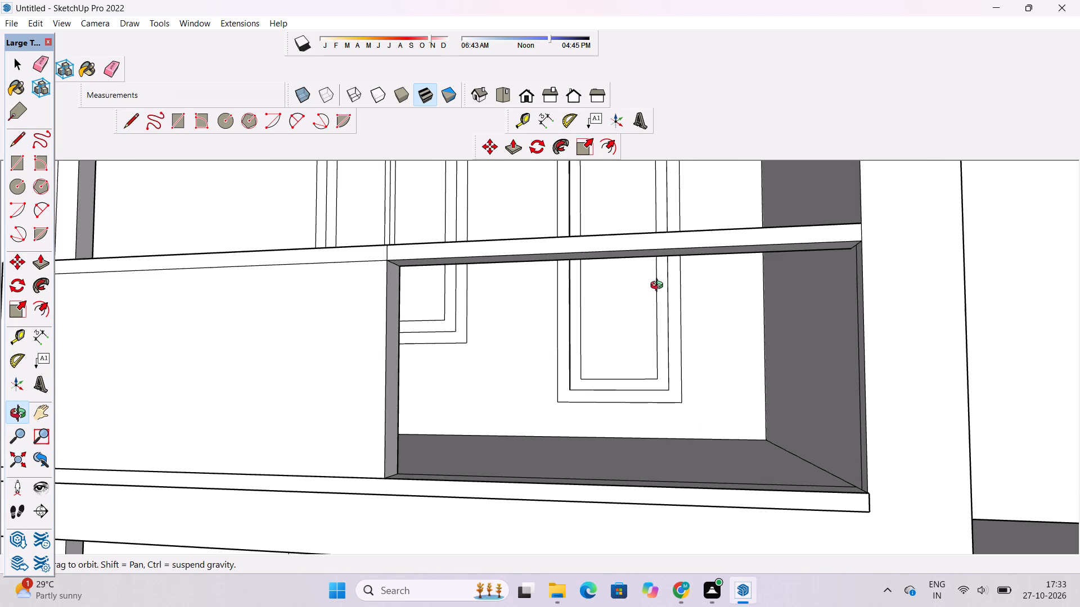
key(l)
scroll(852, 250, up, 3)
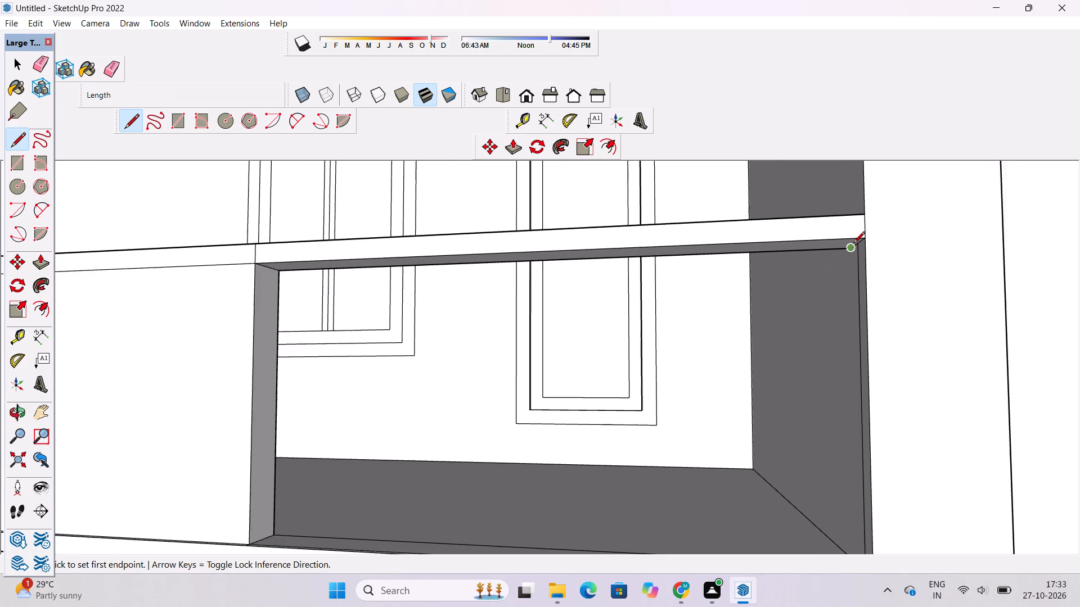
scroll(853, 244, up, 12)
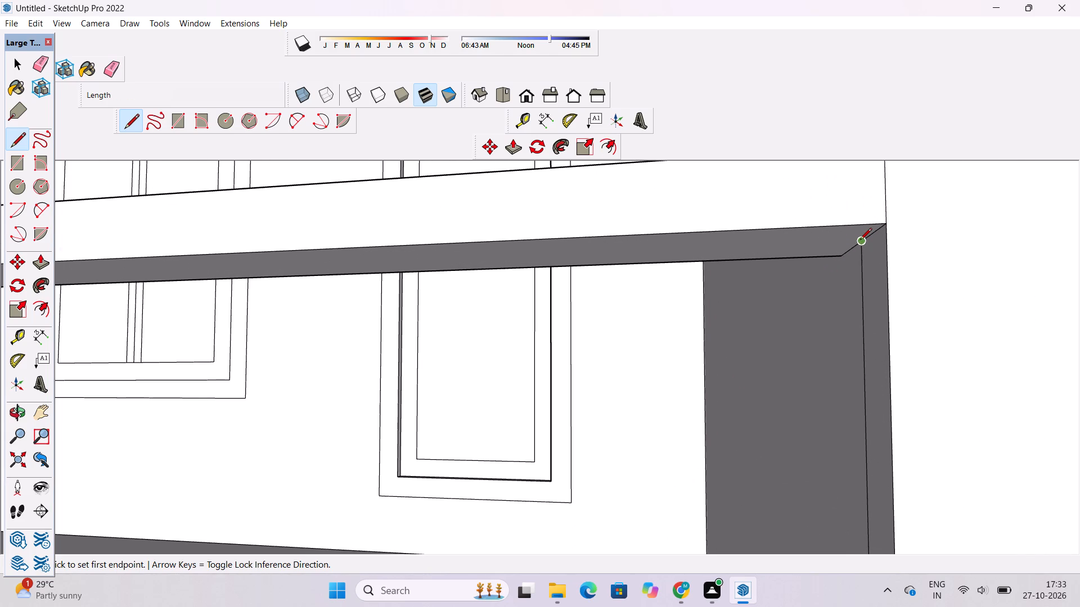
click(860, 241)
scroll(865, 241, down, 14)
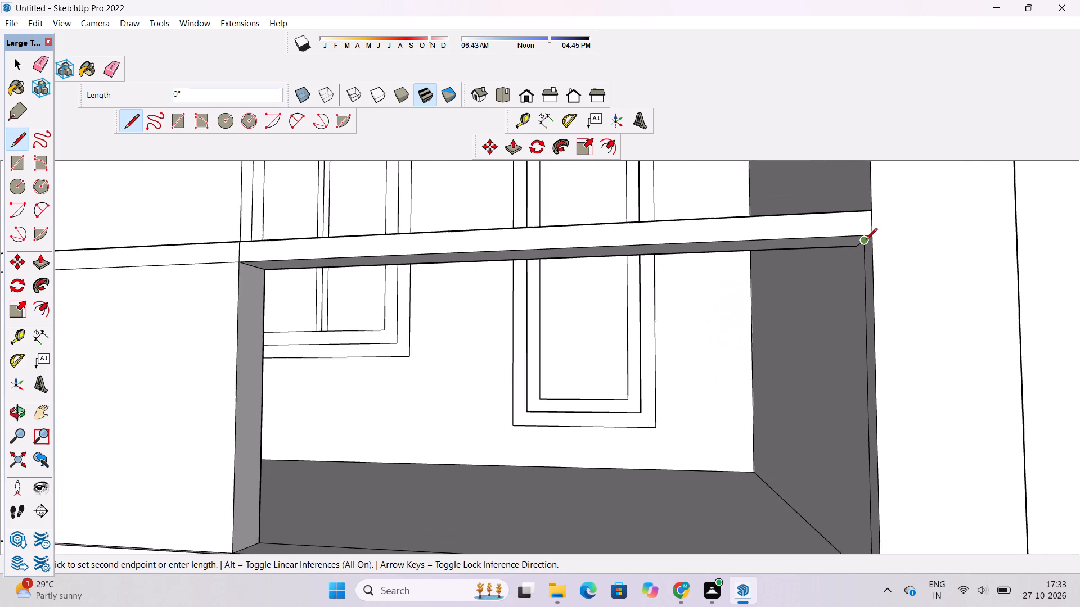
scroll(738, 244, down, 4)
scroll(470, 266, up, 6)
scroll(465, 235, down, 2)
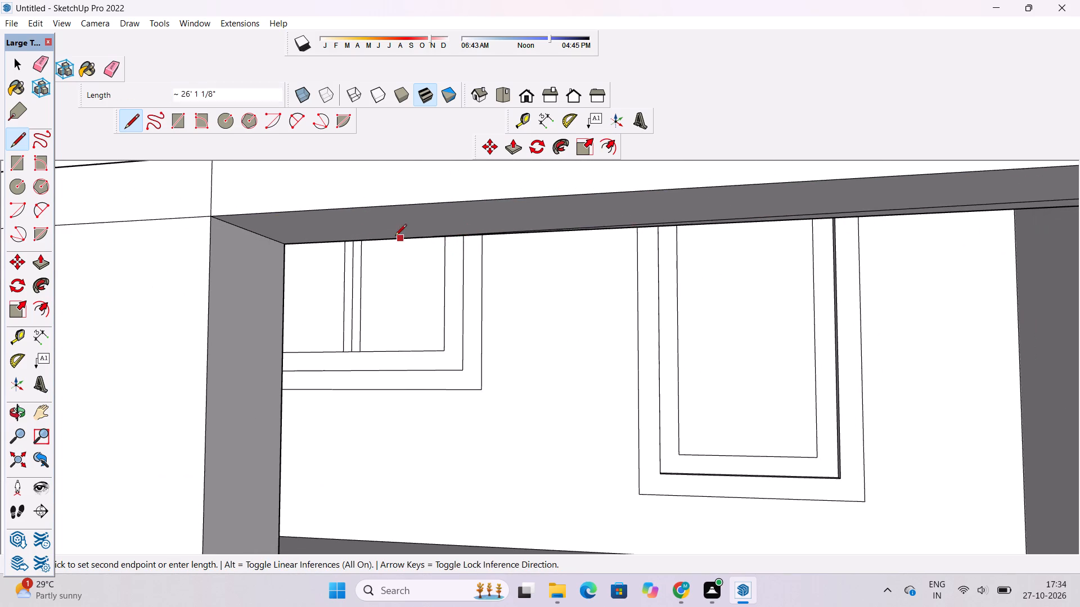
click(250, 234)
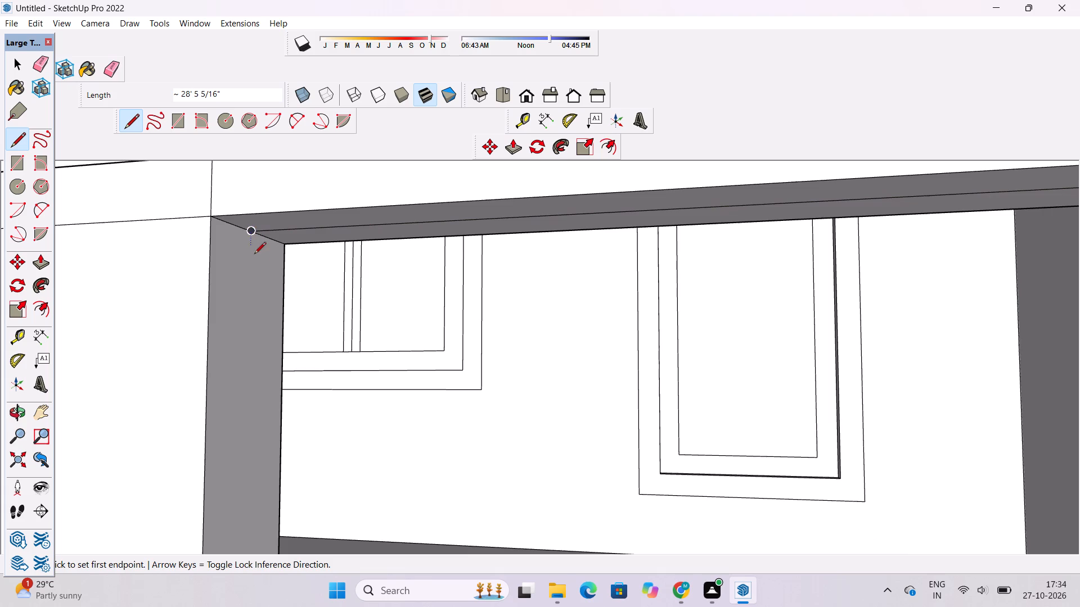
Draw a 14' vertical line at mid-depth down the parapet panel's end face, from the top rail's underside to the slab band.
click(252, 230)
scroll(255, 230, down, 3)
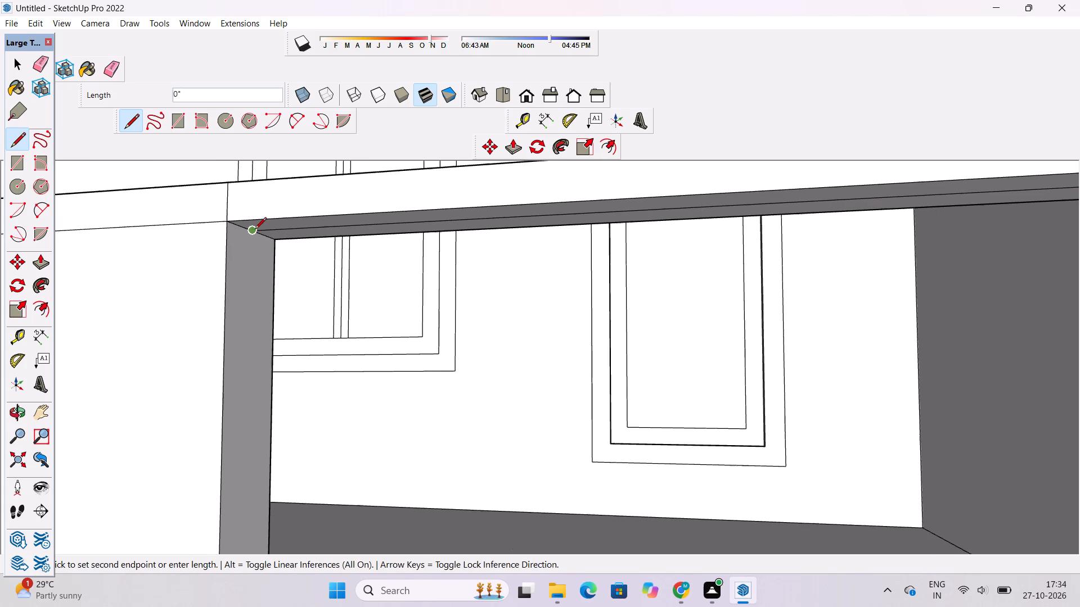
scroll(255, 230, down, 7)
scroll(291, 302, down, 7)
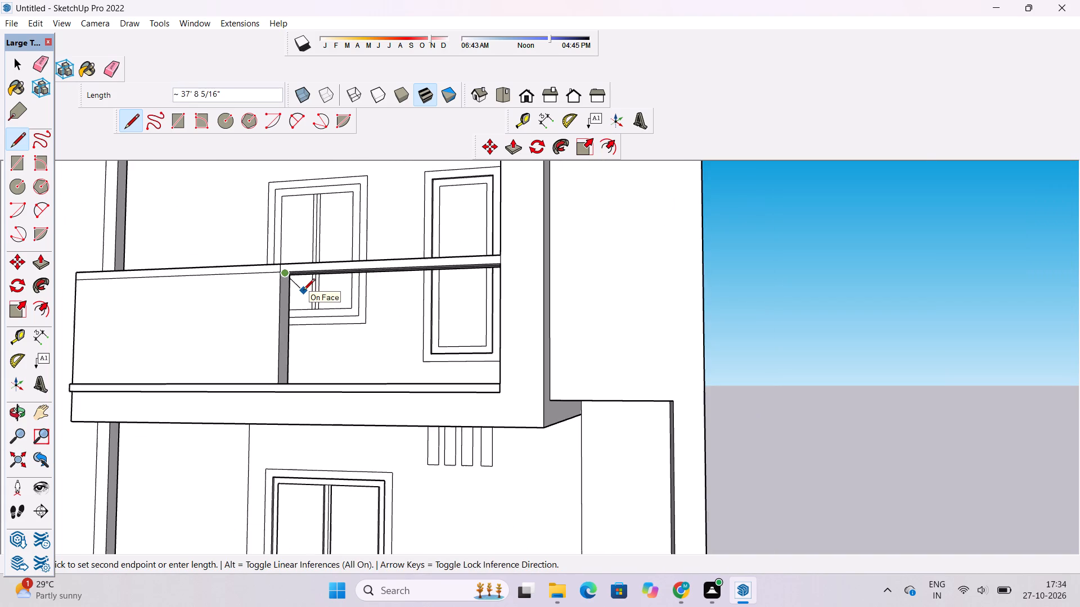
scroll(289, 374, up, 6)
key(o)
drag(345, 350, 316, 424)
shift+drag(316, 427, 320, 419)
scroll(293, 426, up, 1)
shift+drag(283, 434, 352, 357)
drag(351, 359, 330, 377)
shift+drag(330, 377, 330, 387)
key(l)
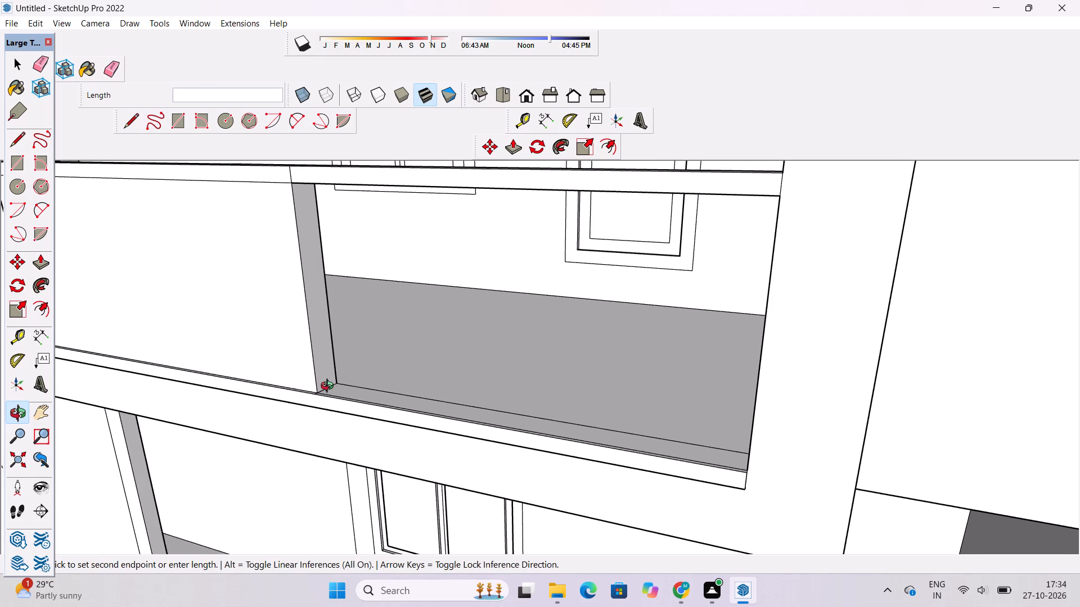
scroll(331, 386, up, 9)
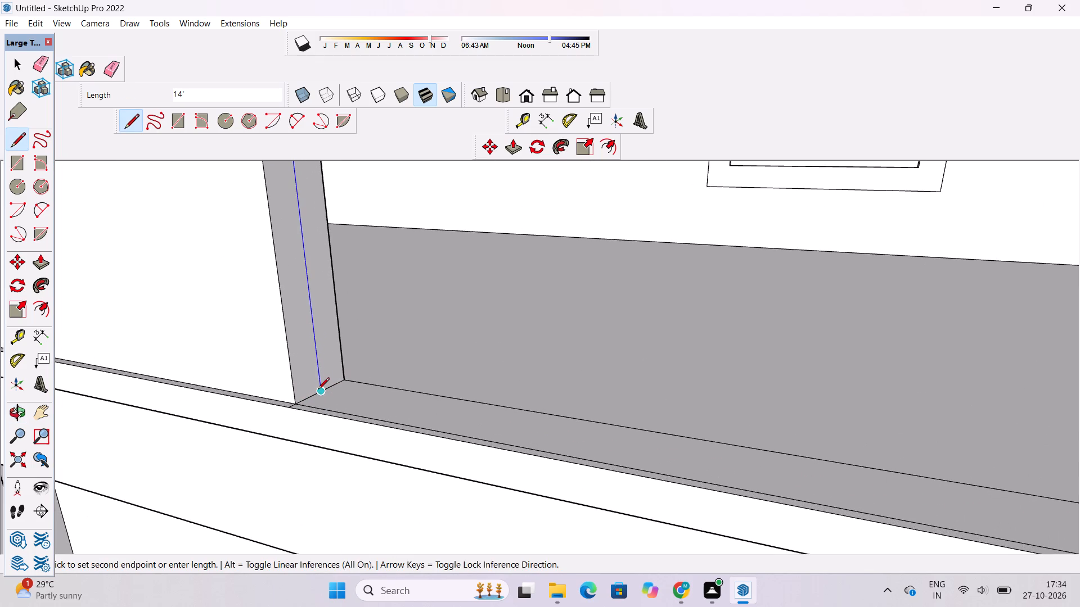
click(319, 391)
Close the infill face with a mid-depth line about 28' 5" long along the slab band, from the parapet panel to the frame's side.
scroll(321, 391, down, 3)
key(o)
drag(322, 391, 400, 396)
shift+drag(413, 397, 373, 404)
drag(387, 410, 420, 420)
shift+drag(483, 415, 364, 423)
shift+scroll(359, 422, down, 4)
drag(354, 436, 373, 436)
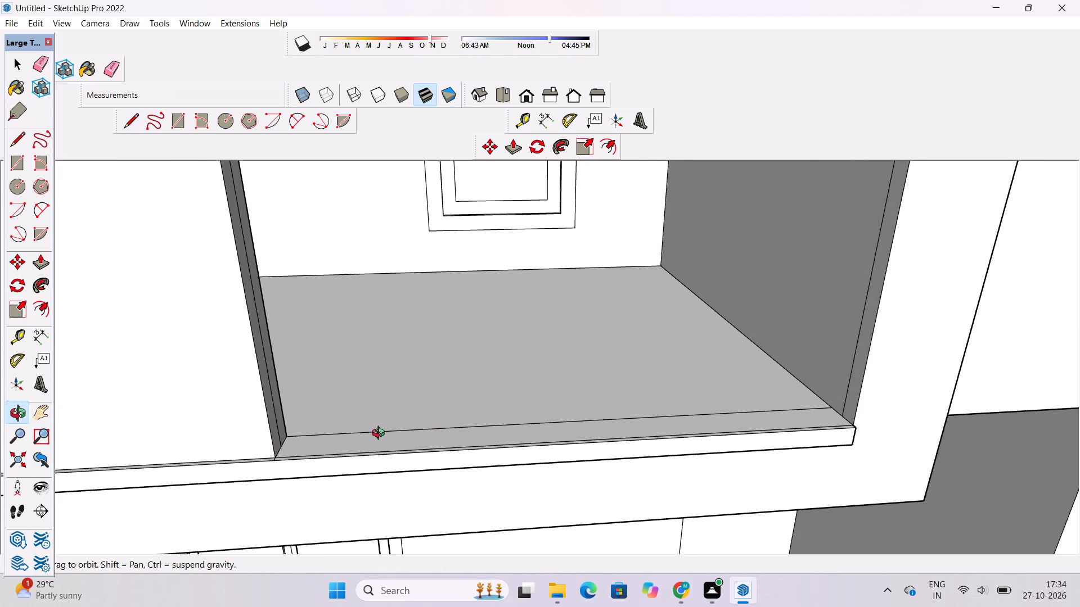
shift+drag(387, 431, 375, 436)
drag(384, 442, 393, 446)
key(l)
scroll(281, 457, up, 5)
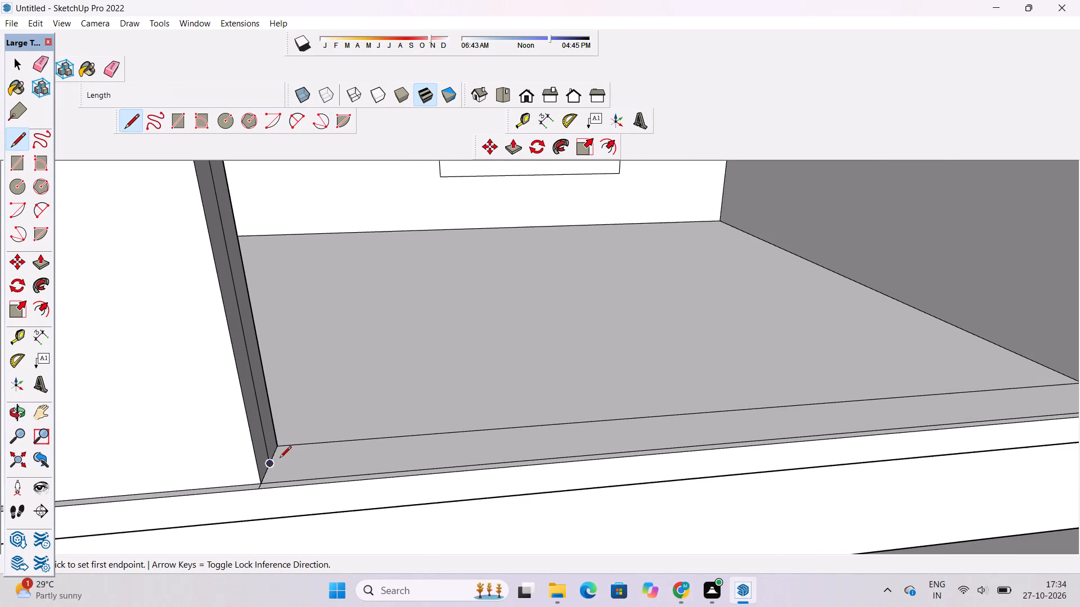
click(269, 463)
scroll(269, 463, down, 6)
scroll(393, 468, down, 2)
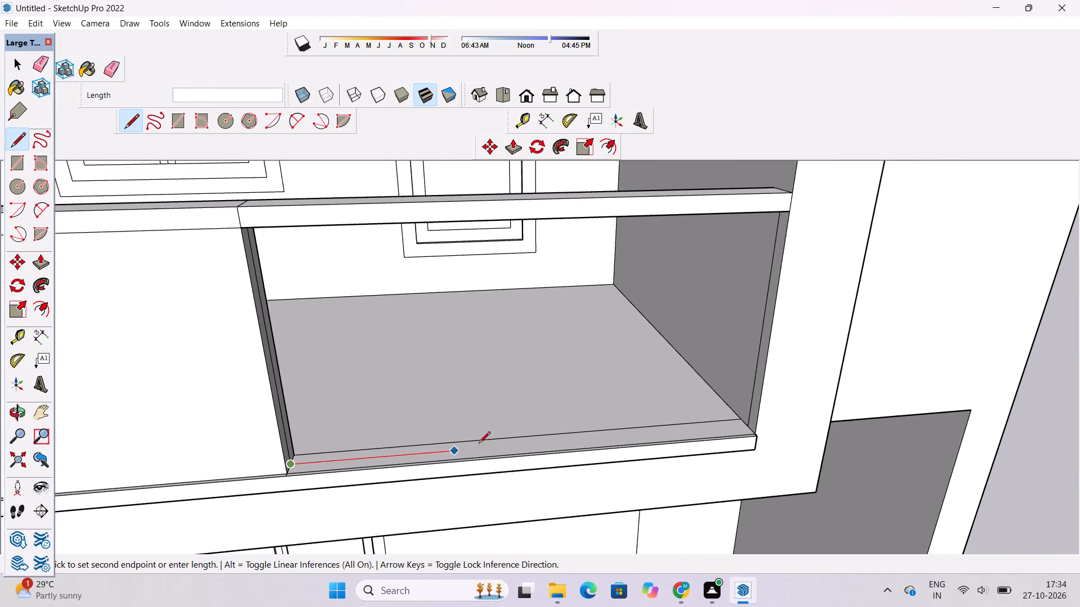
scroll(683, 430, up, 2)
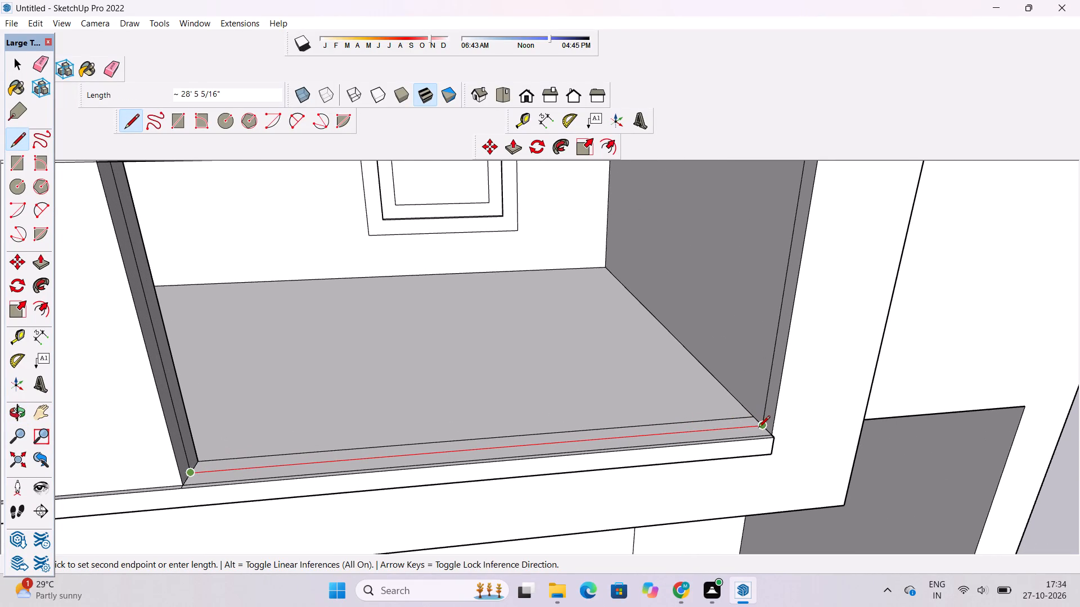
click(758, 429)
Examine the infill face in the frame's open bay from several angles and distances.
key(o)
drag(732, 460, 727, 444)
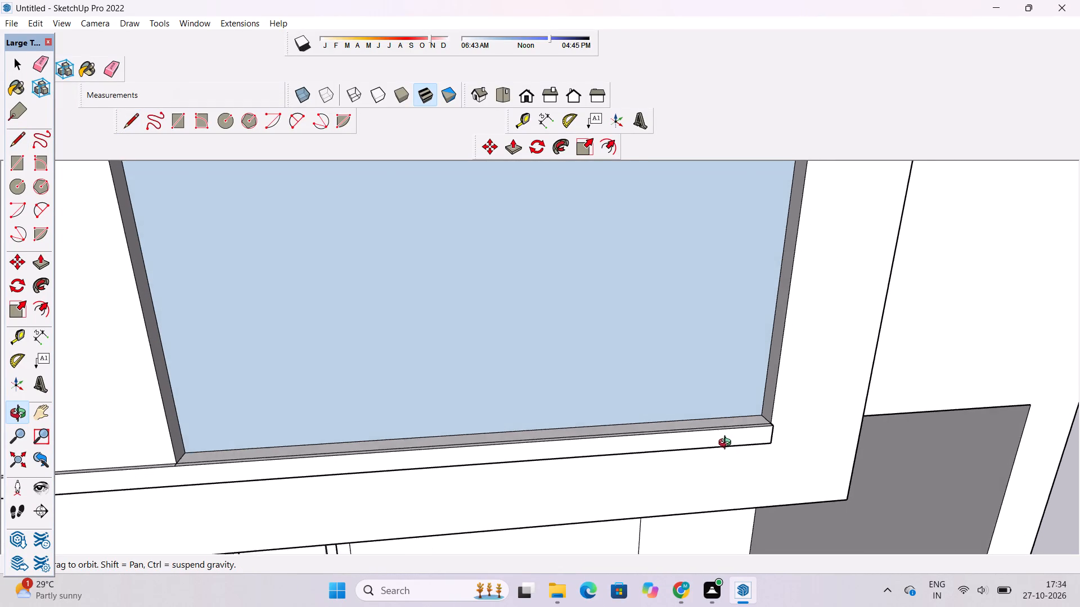
drag(727, 444, 727, 440)
shift+drag(717, 425, 715, 436)
drag(707, 448, 702, 428)
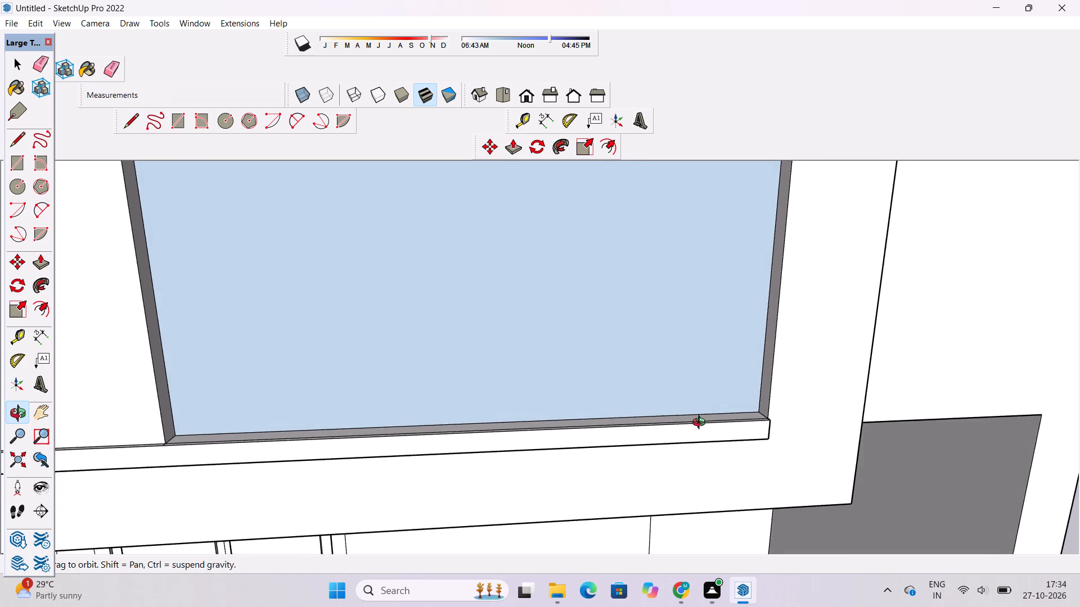
scroll(699, 422, down, 2)
shift+drag(699, 422, 704, 437)
click(704, 437)
shift+drag(675, 429, 684, 449)
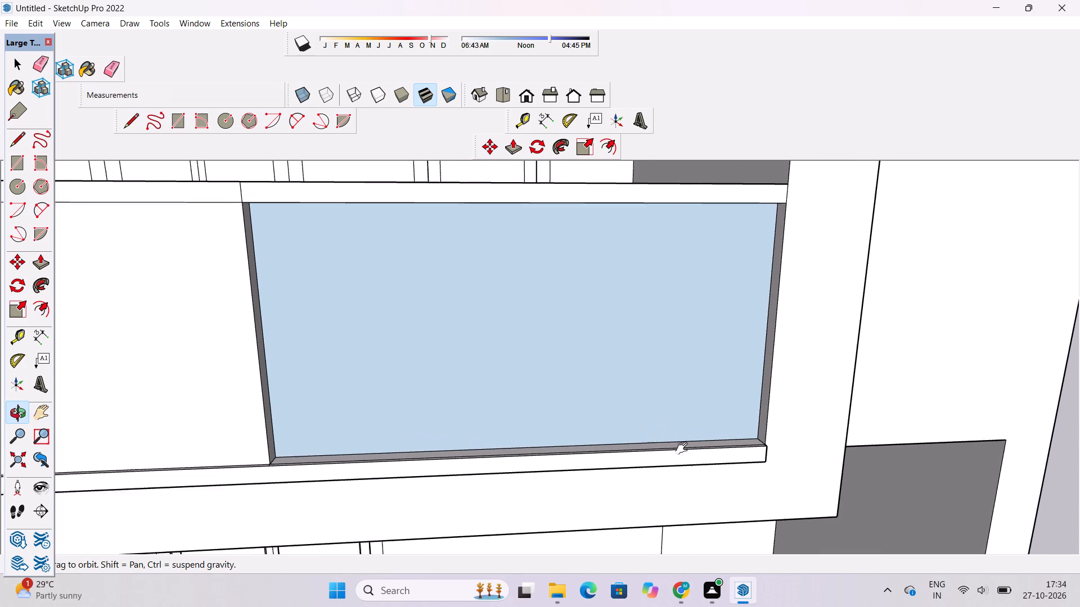
shift+drag(684, 449, 685, 449)
drag(685, 450, 675, 431)
scroll(628, 385, down, 5)
shift+drag(625, 388, 646, 405)
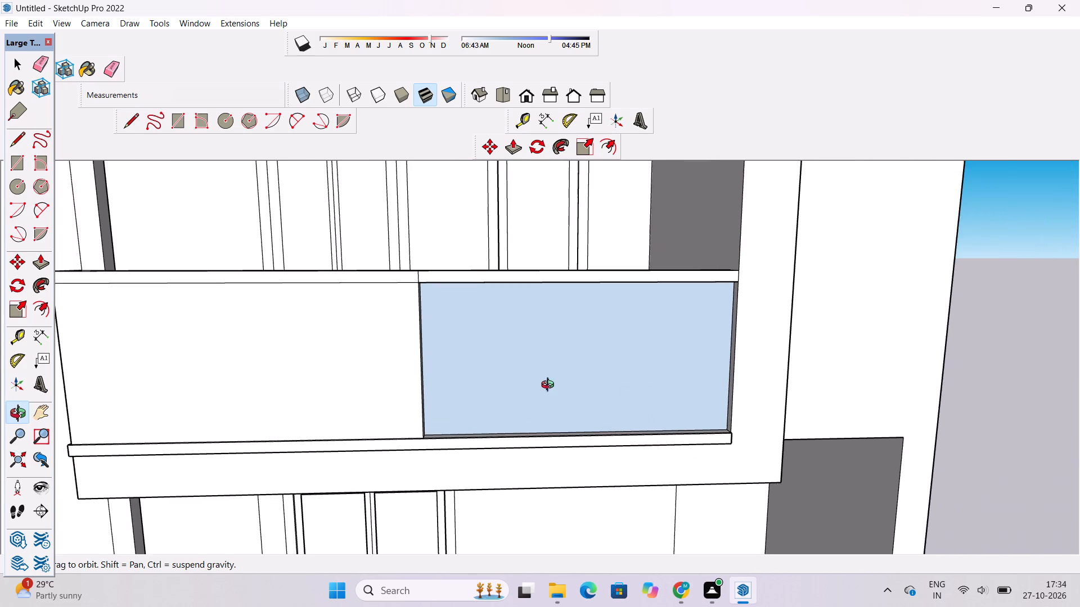
Place vertical guide lines 2' inside both side edges of the infill face.
shift+scroll(549, 386, up, 1)
shift+drag(552, 387, 517, 440)
drag(570, 452, 566, 411)
scroll(373, 395, up, 4)
shift+drag(417, 377, 347, 380)
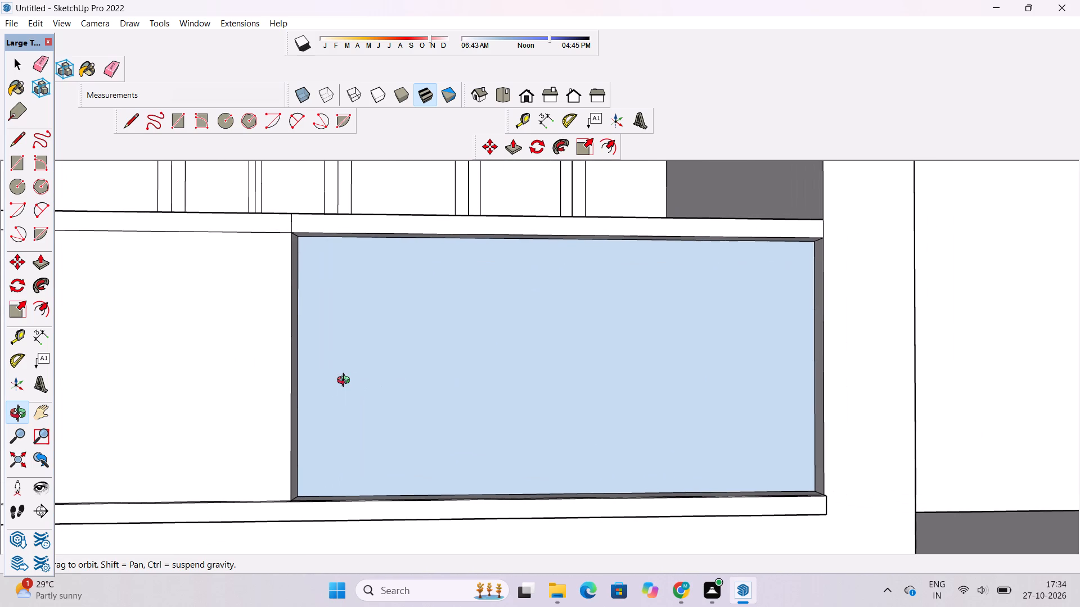
key(t)
scroll(341, 380, up, 4)
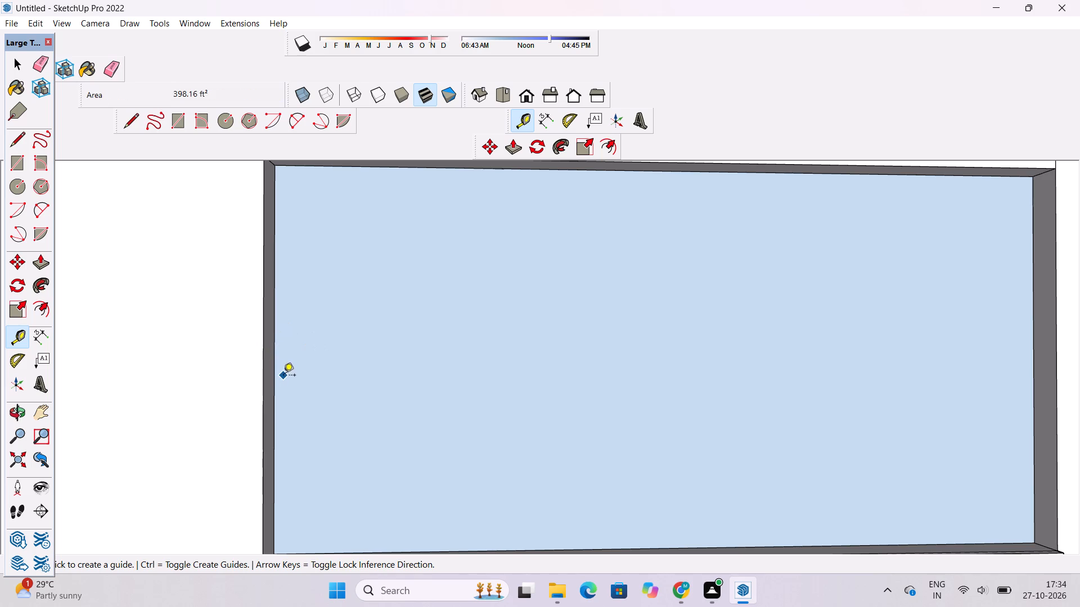
scroll(285, 375, down, 4)
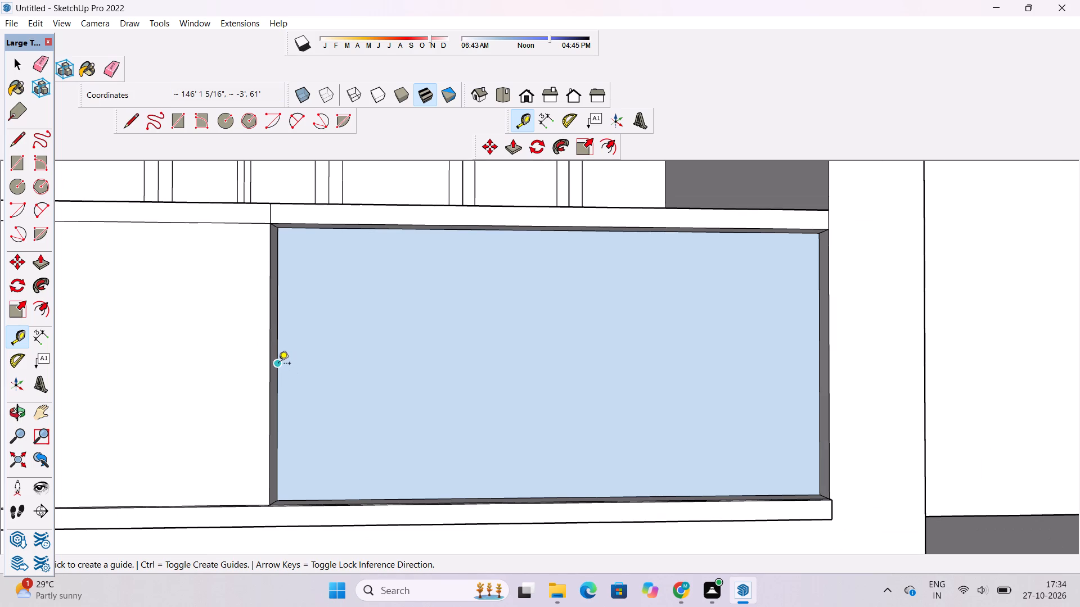
click(278, 364)
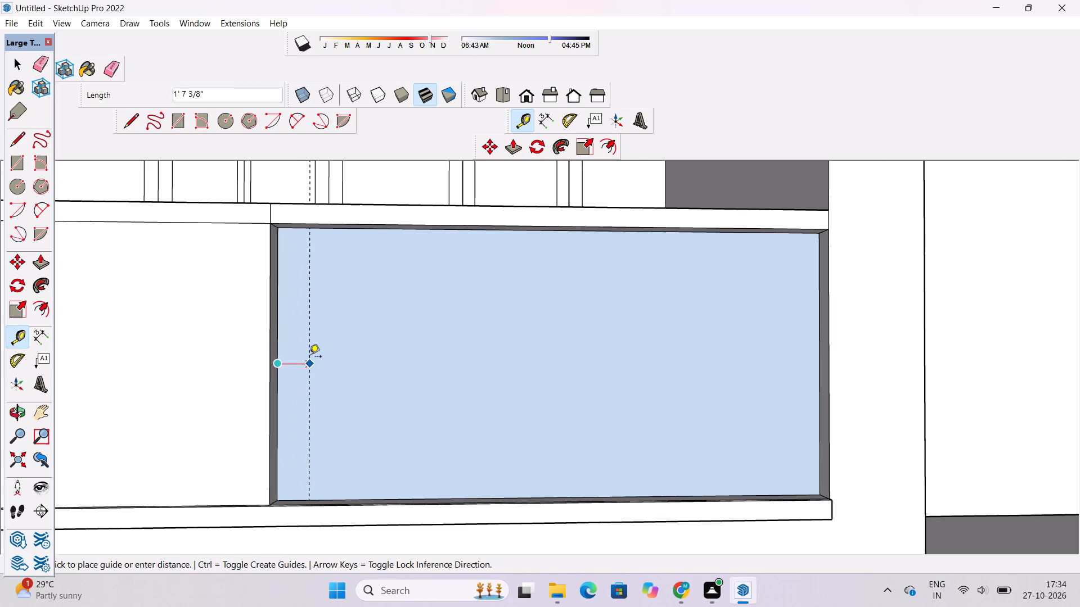
key(2)
key(apostrophe)
key(Return)
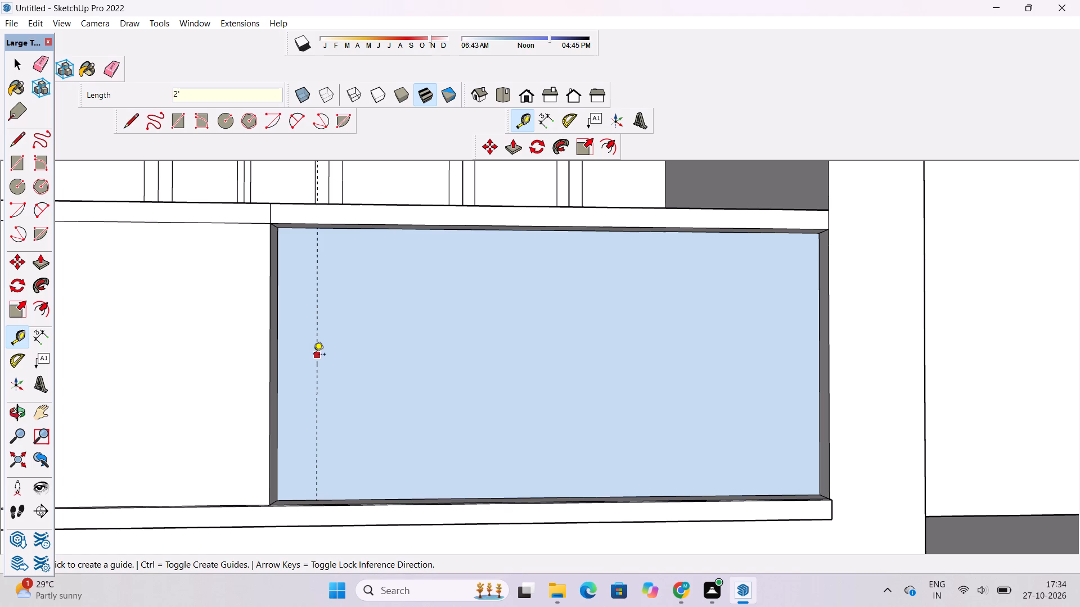
scroll(776, 344, up, 3)
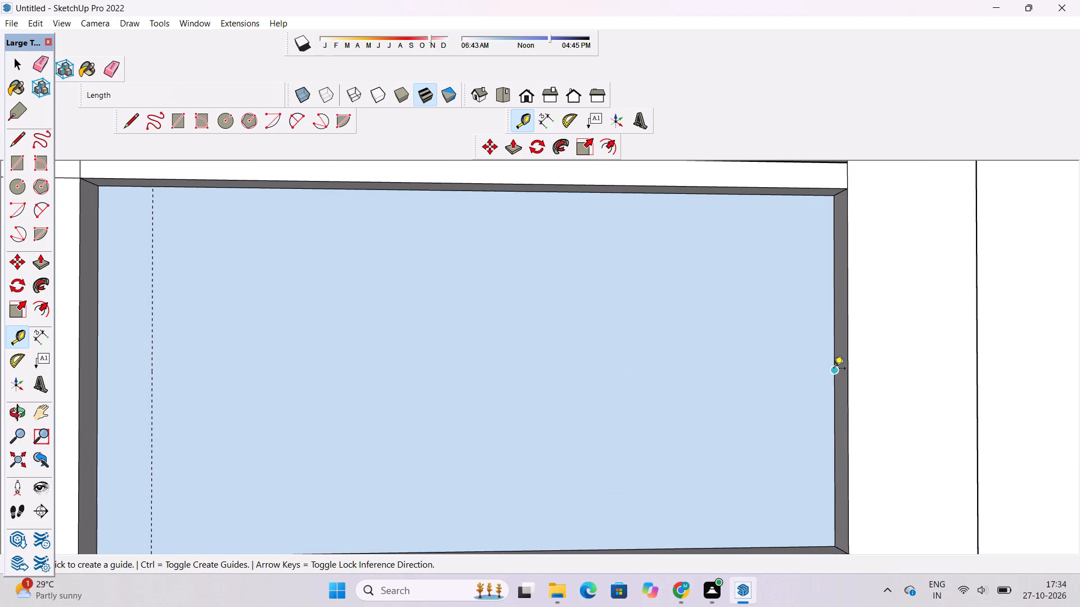
click(834, 372)
text(2')
key(Return)
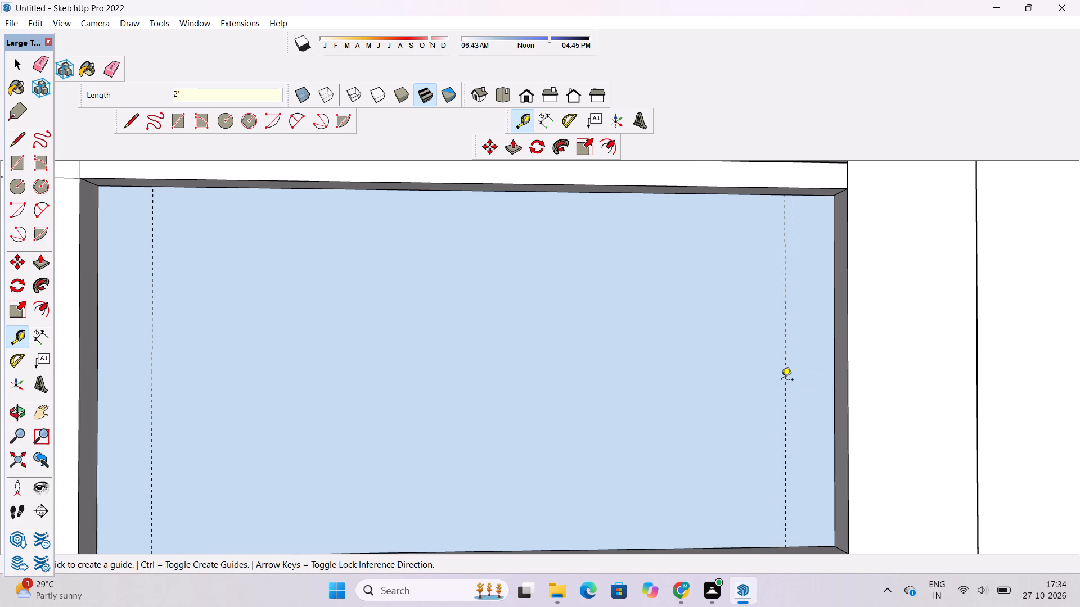
Place a horizontal guide line 2' above the bottom edge of the infill face.
scroll(776, 360, down, 10)
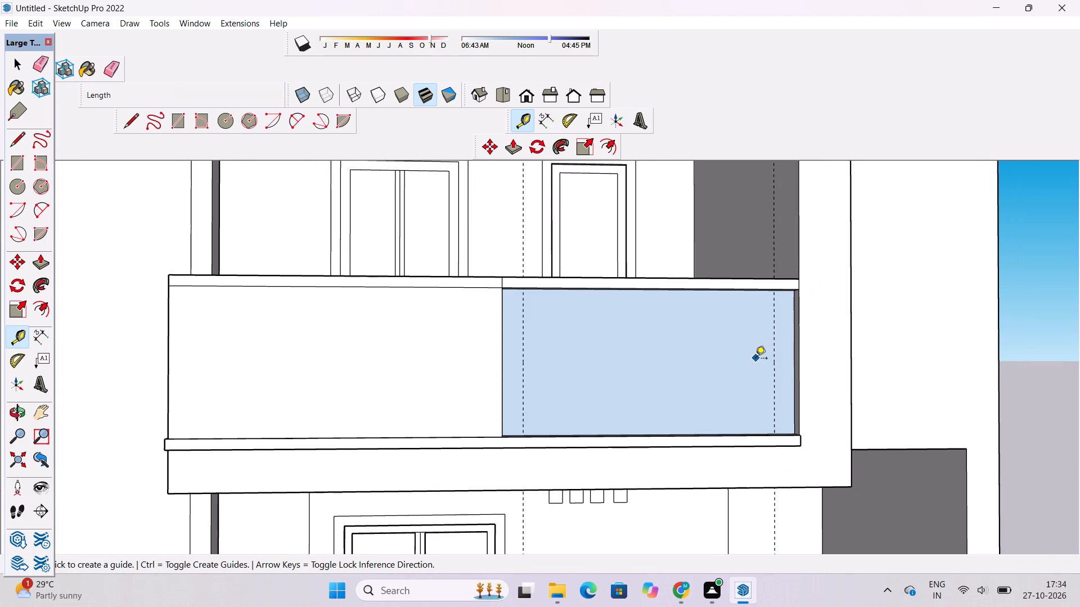
key(o)
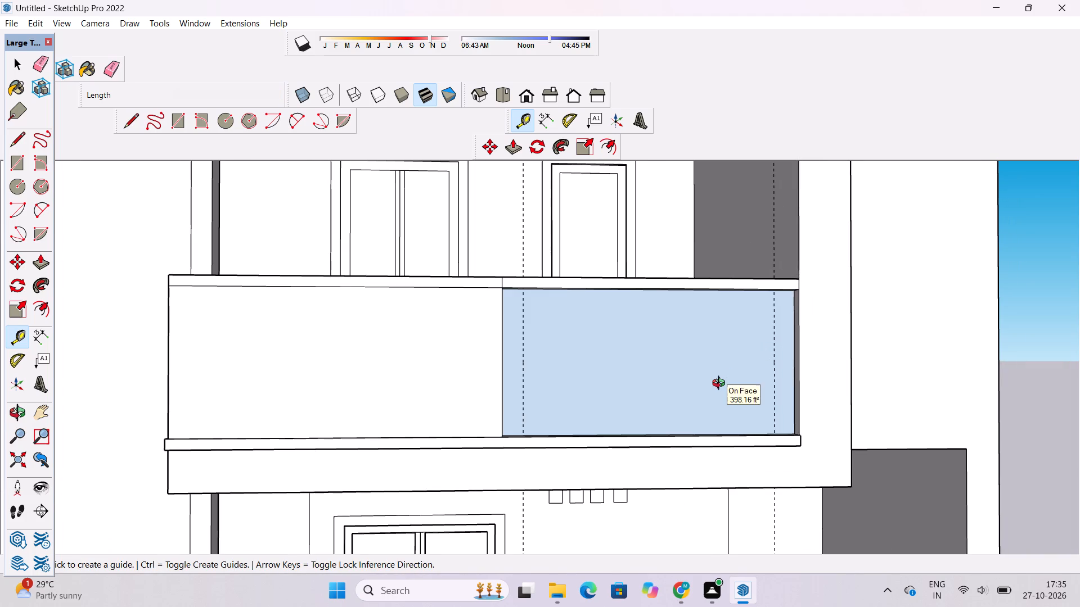
shift+click(684, 373)
drag(670, 395, 674, 487)
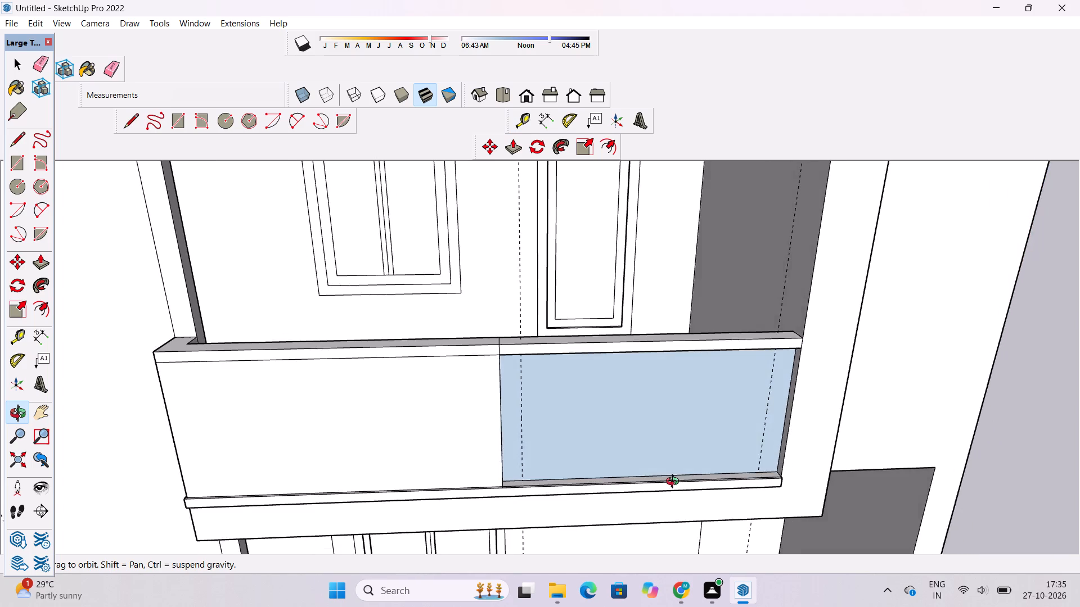
scroll(675, 483, up, 3)
shift+drag(646, 480, 571, 480)
shift+drag(578, 496, 598, 495)
scroll(595, 490, up, 3)
shift+drag(549, 484, 511, 497)
drag(510, 503, 515, 481)
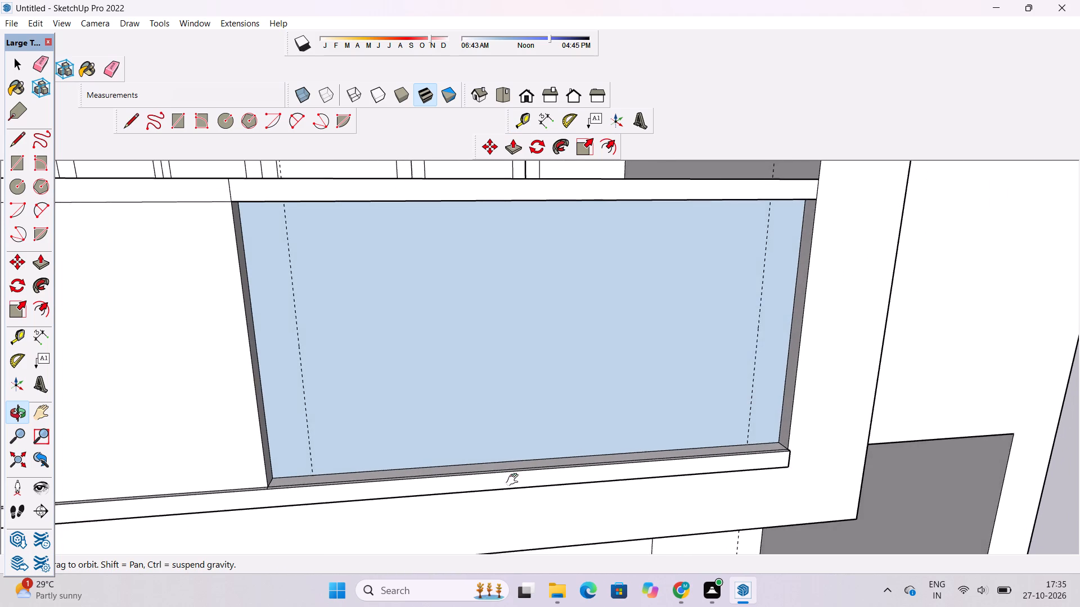
shift+drag(515, 480, 501, 490)
key(t)
scroll(519, 473, up, 2)
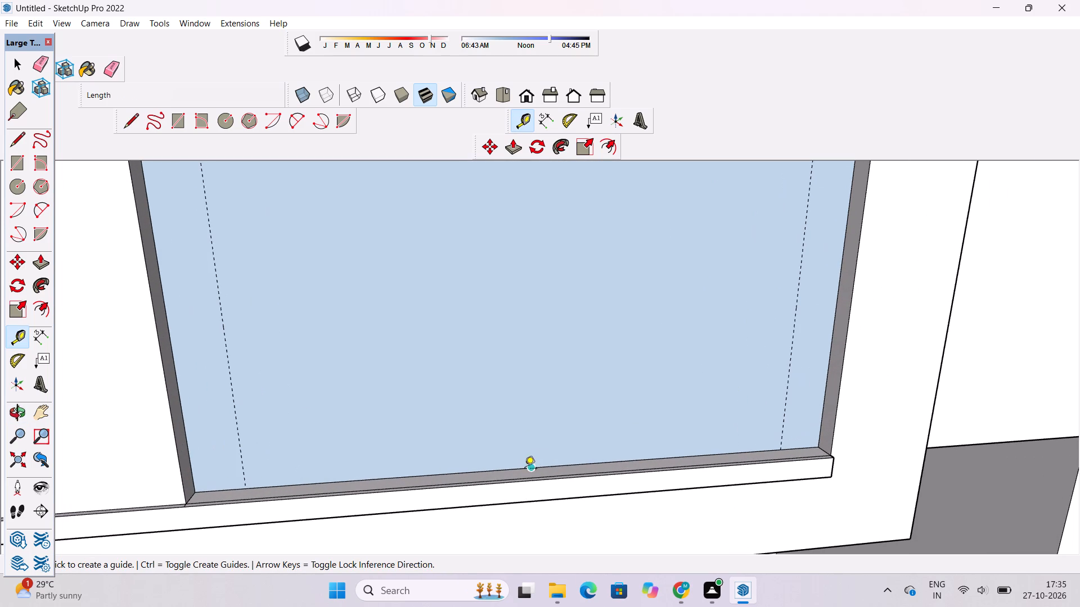
click(530, 468)
scroll(530, 469, down, 3)
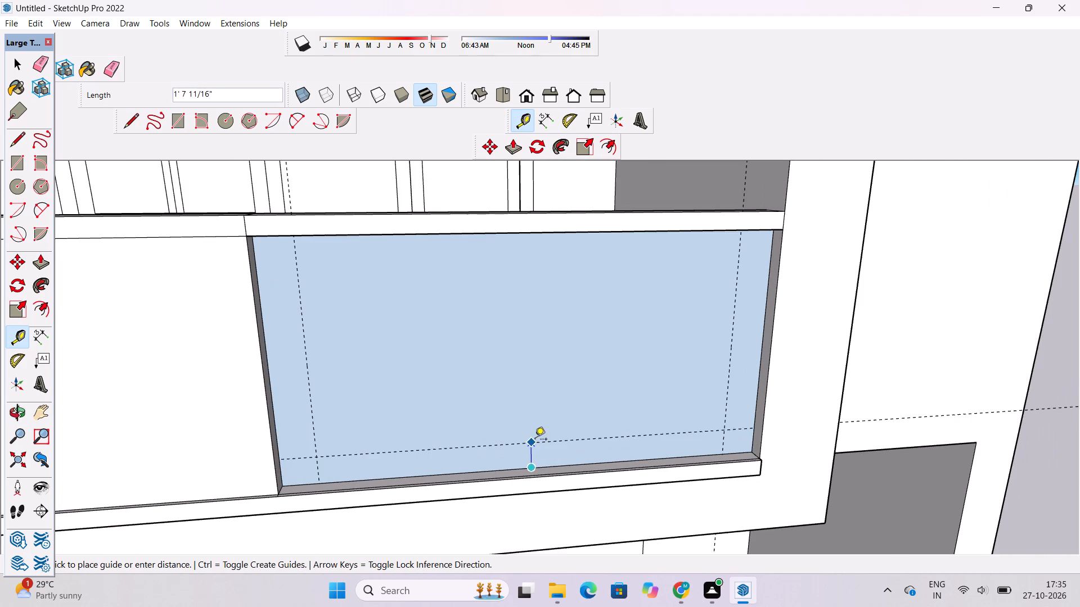
text(2')
key(Return)
Place a horizontal guide line 2' below the top edge of the infill face.
key(o)
drag(537, 492, 542, 446)
scroll(546, 442, down, 2)
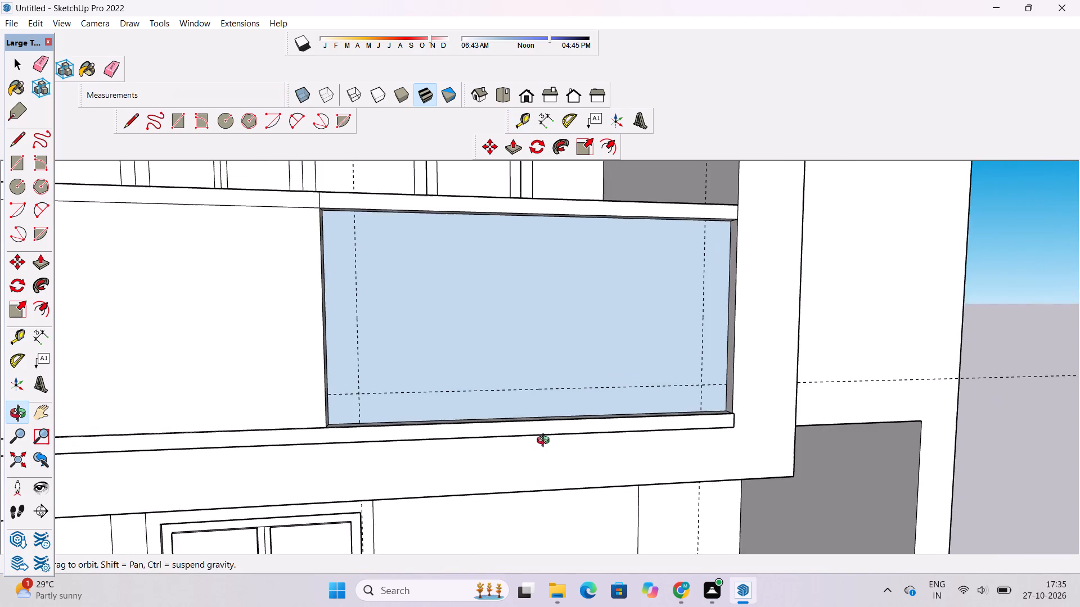
drag(545, 431, 482, 501)
drag(485, 500, 475, 475)
scroll(418, 368, up, 3)
shift+drag(418, 368, 460, 398)
drag(472, 408, 455, 357)
shift+drag(458, 344, 456, 357)
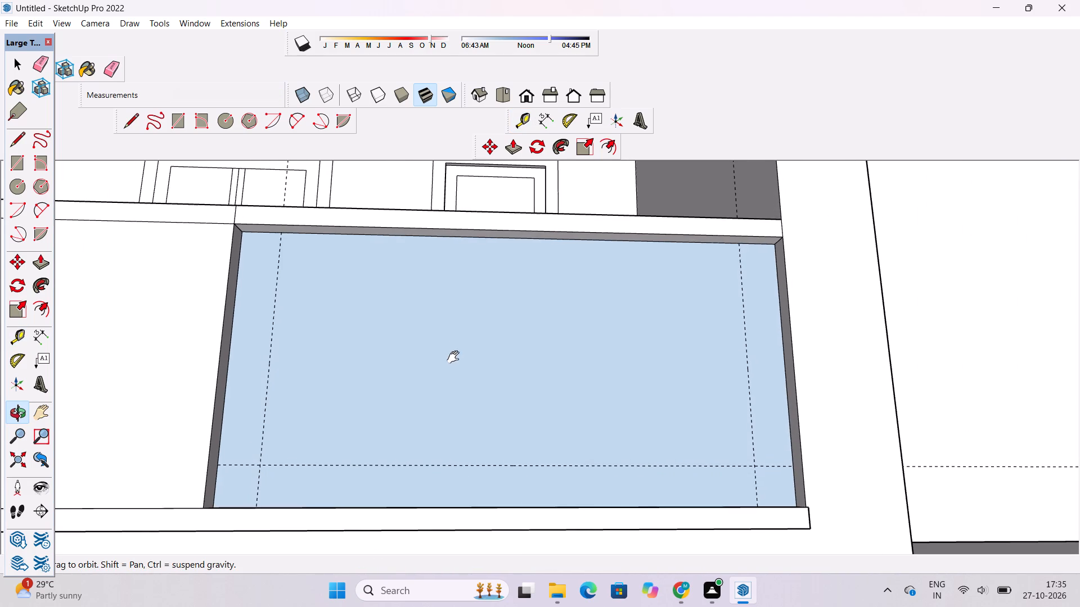
shift+drag(456, 357, 456, 359)
key(t)
scroll(496, 287, up, 7)
scroll(471, 231, down, 3)
click(512, 221)
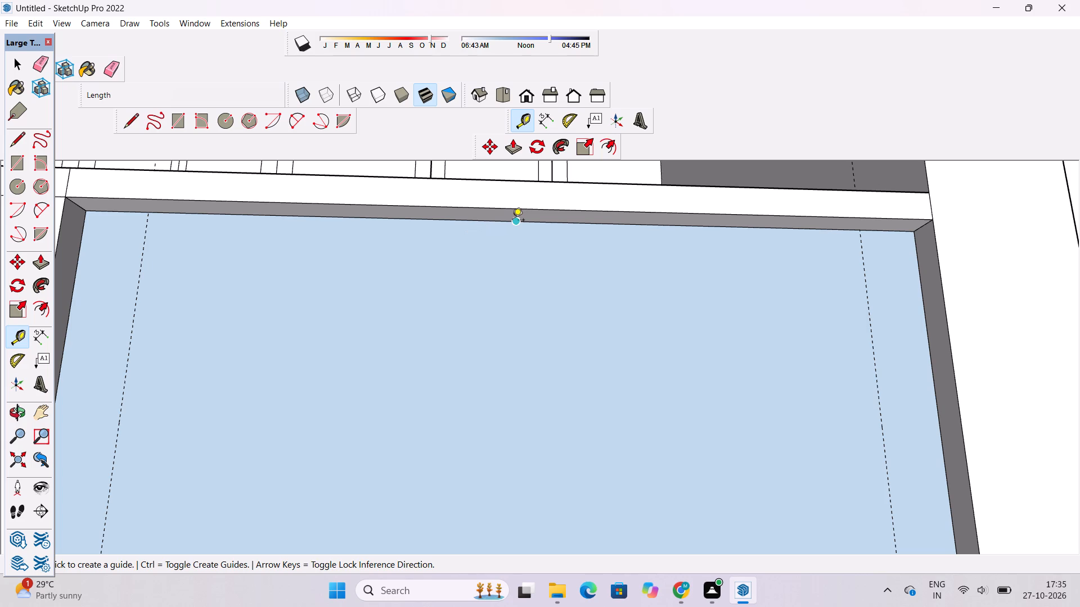
scroll(512, 221, down, 3)
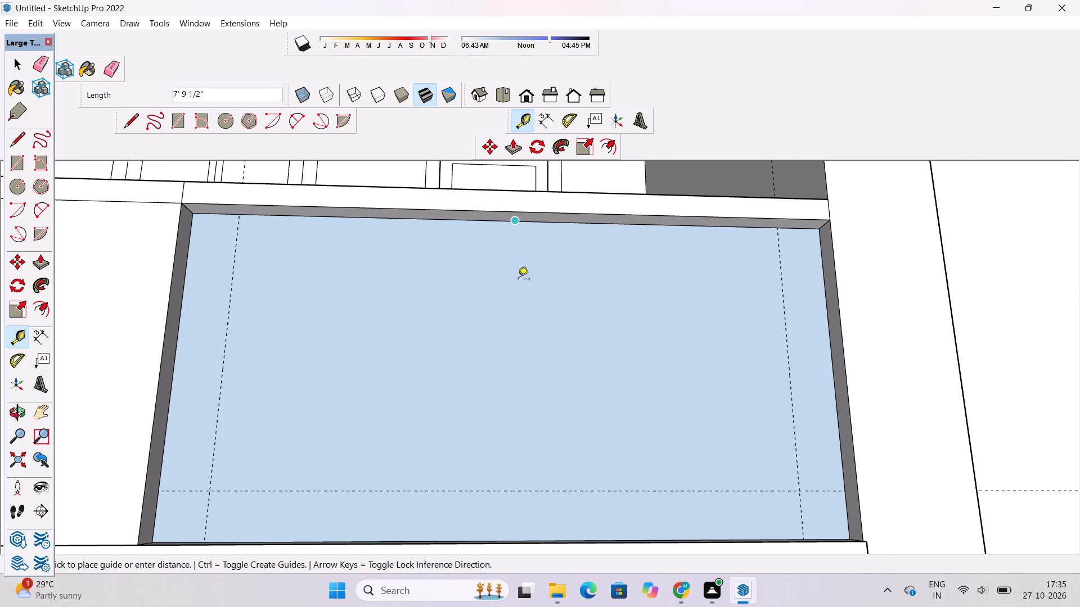
text(2')
key(Return)
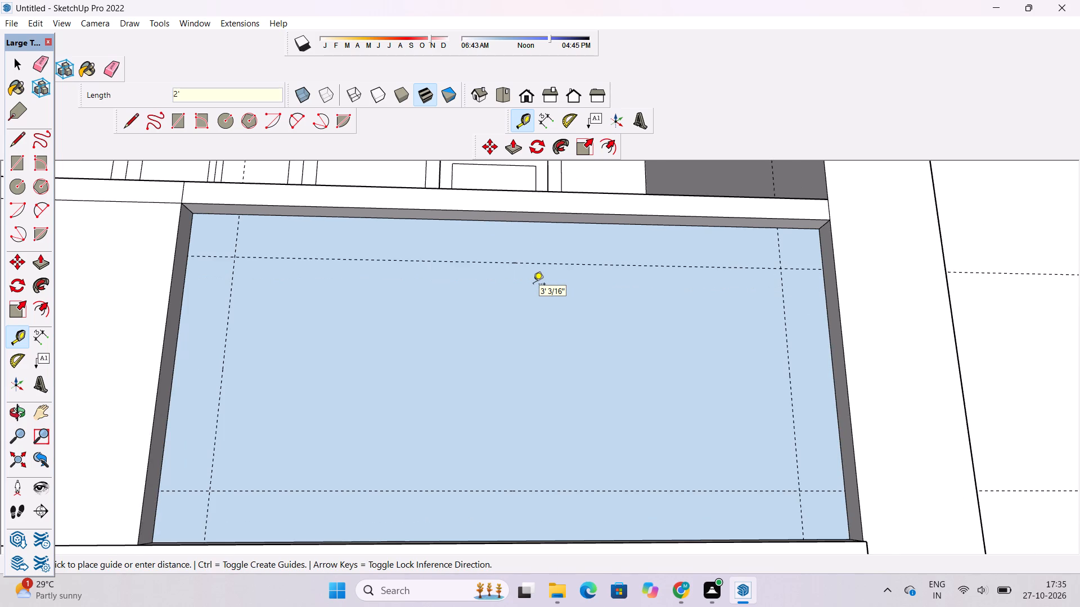
Draw a vertical line along the guide inside the infill face's left edge, from its bottom edge to its top edge.
key(o)
scroll(537, 285, down, 6)
drag(538, 273, 557, 341)
drag(557, 377, 483, 331)
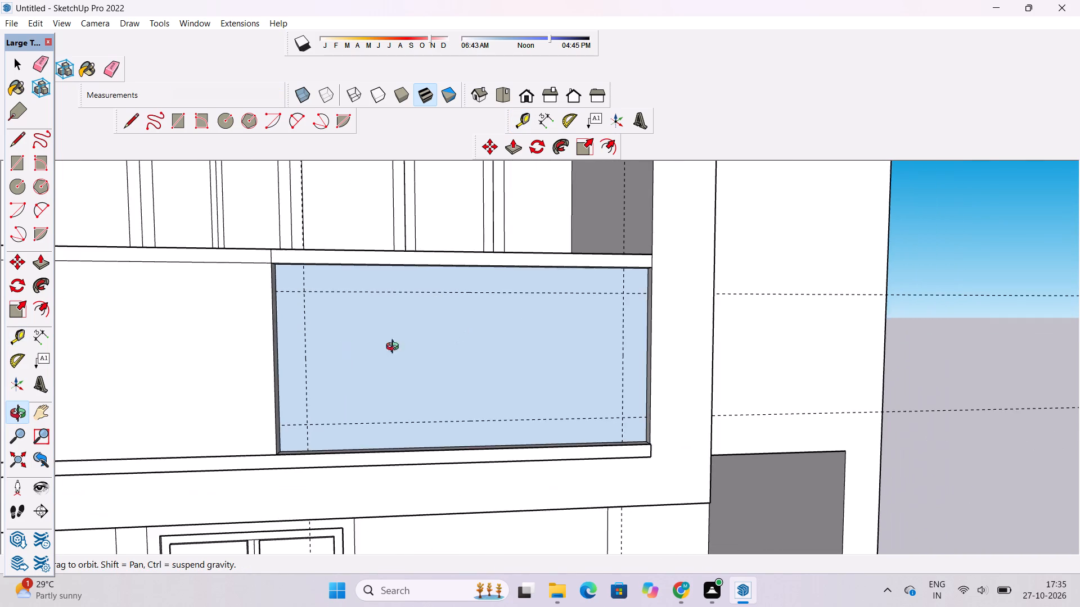
scroll(334, 348, up, 2)
shift+drag(335, 348, 394, 351)
drag(397, 351, 330, 354)
scroll(328, 350, up, 2)
shift+drag(329, 351, 372, 338)
drag(367, 340, 343, 346)
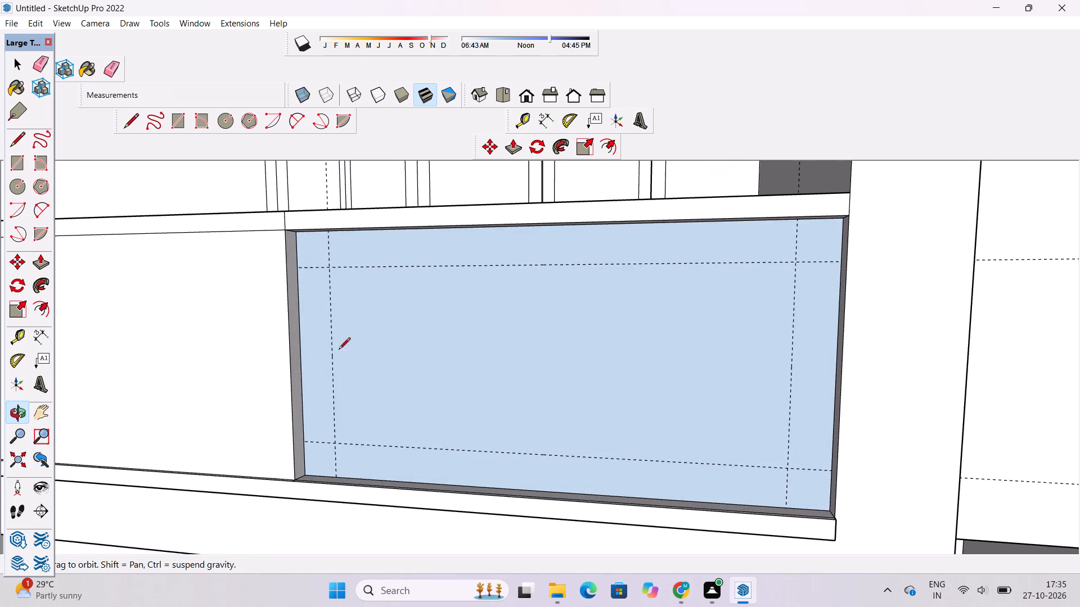
key(l)
scroll(314, 419, up, 4)
scroll(365, 478, up, 5)
click(332, 520)
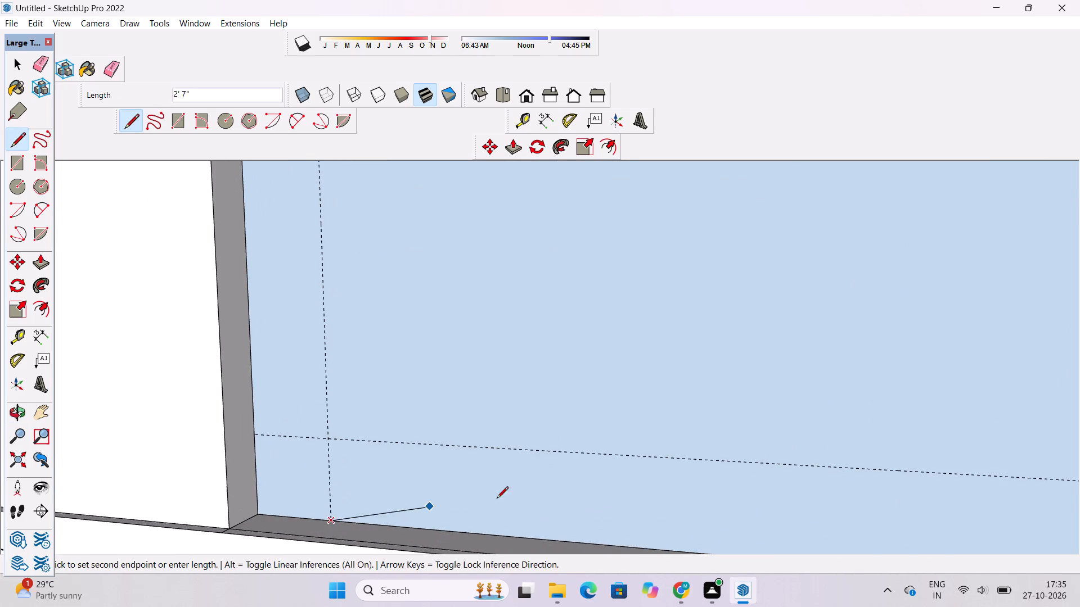
scroll(530, 496, down, 10)
key(o)
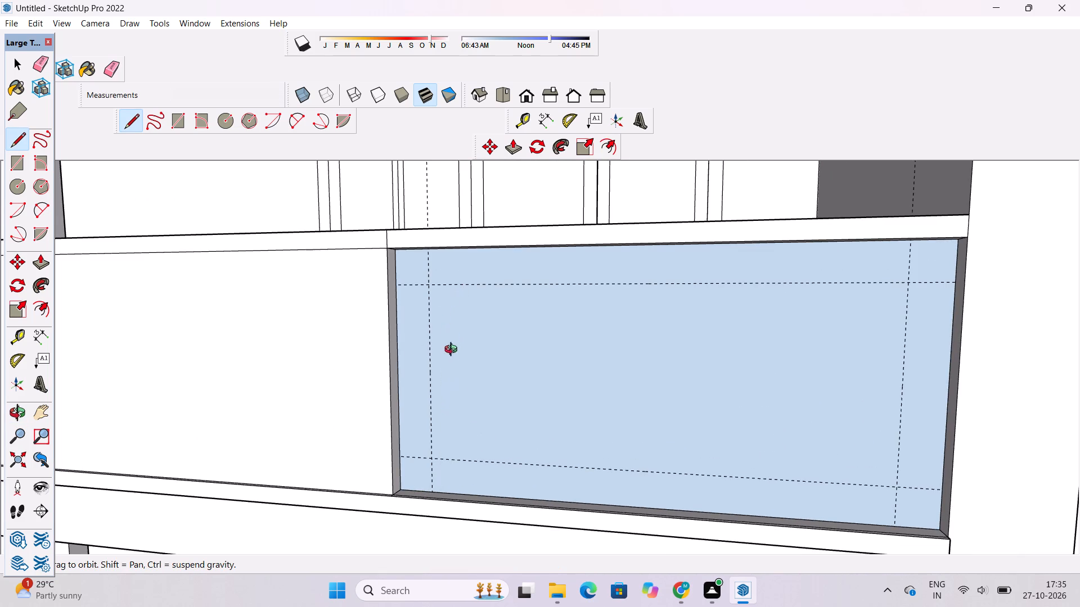
drag(455, 357, 455, 323)
shift+drag(454, 322, 452, 383)
shift+scroll(452, 370, up, 2)
shift+drag(458, 374, 464, 385)
key(l)
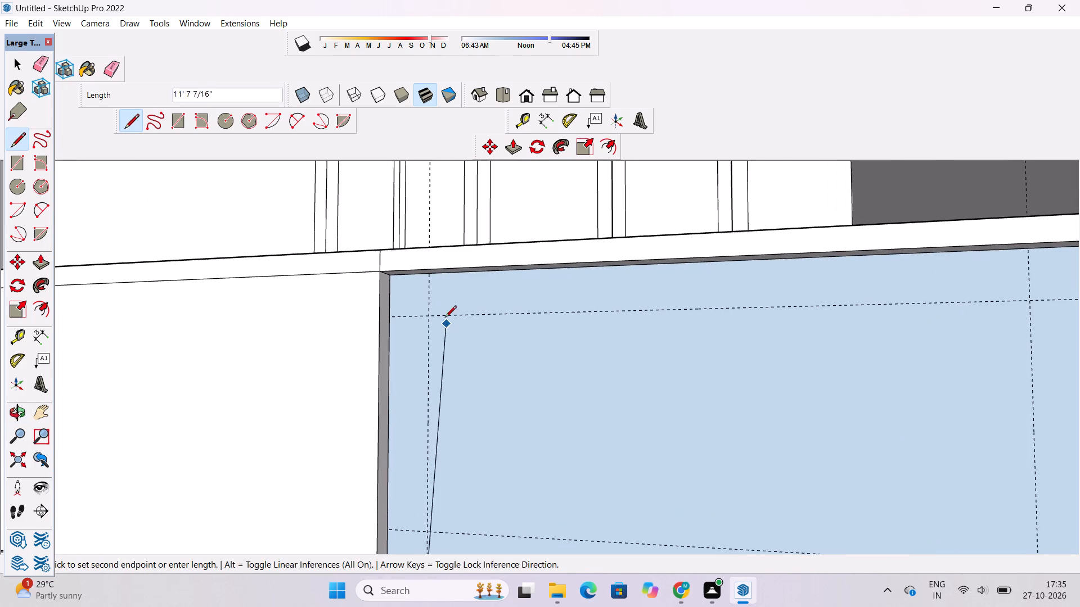
scroll(443, 312, up, 6)
click(421, 251)
scroll(417, 251, down, 4)
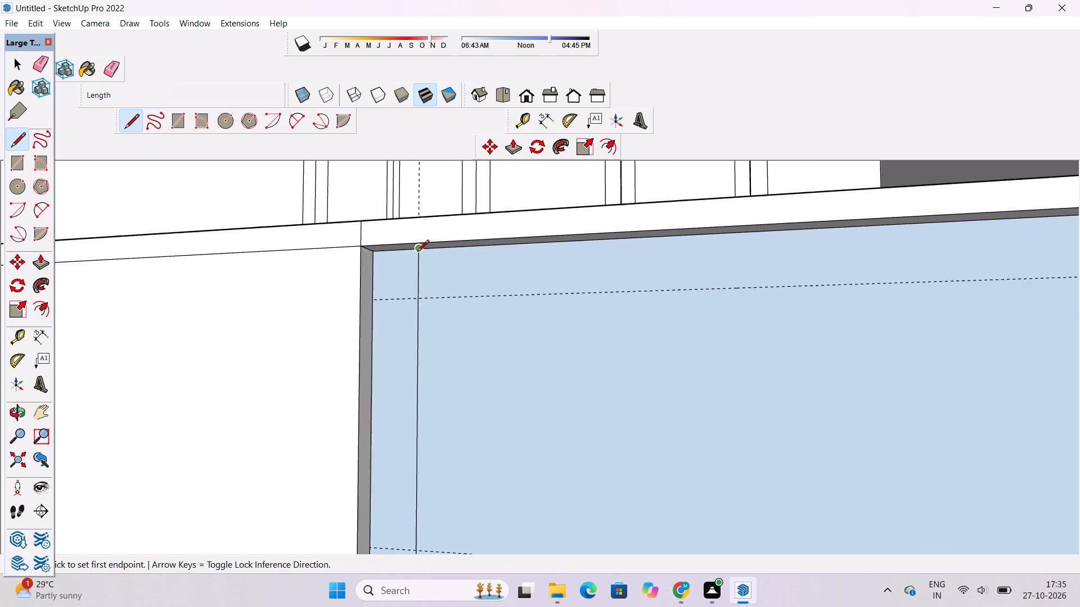
Draw a 14' vertical line along the guide inside the infill face's right edge, from its bottom edge to its top edge.
scroll(417, 252, down, 6)
key(o)
drag(418, 300, 465, 327)
shift+drag(548, 374, 413, 326)
drag(416, 332, 507, 389)
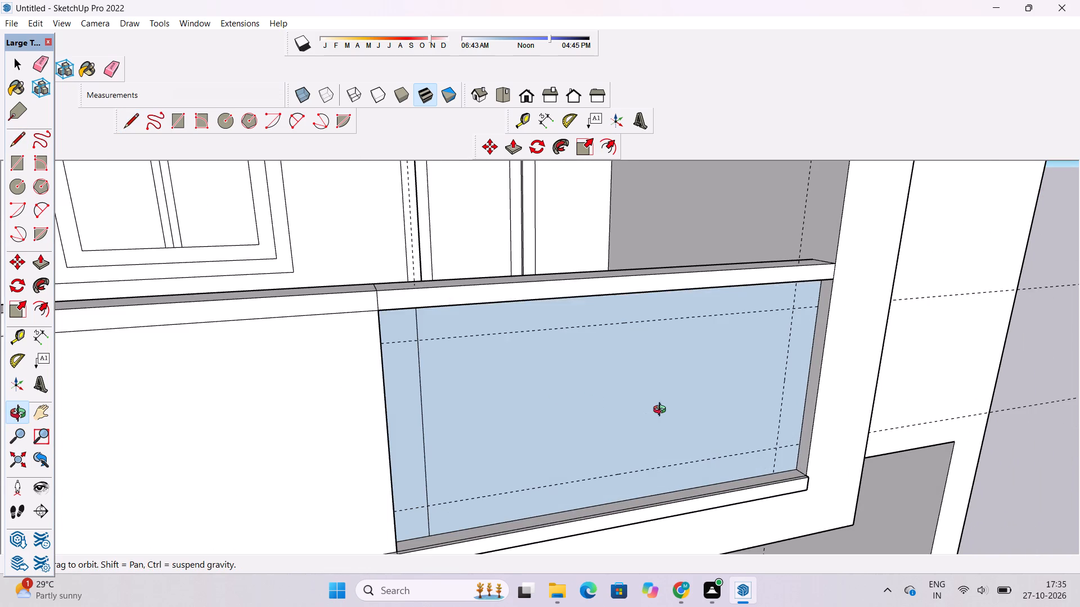
shift+drag(654, 413, 567, 425)
scroll(718, 488, up, 4)
shift+drag(701, 488, 706, 509)
drag(705, 511, 693, 455)
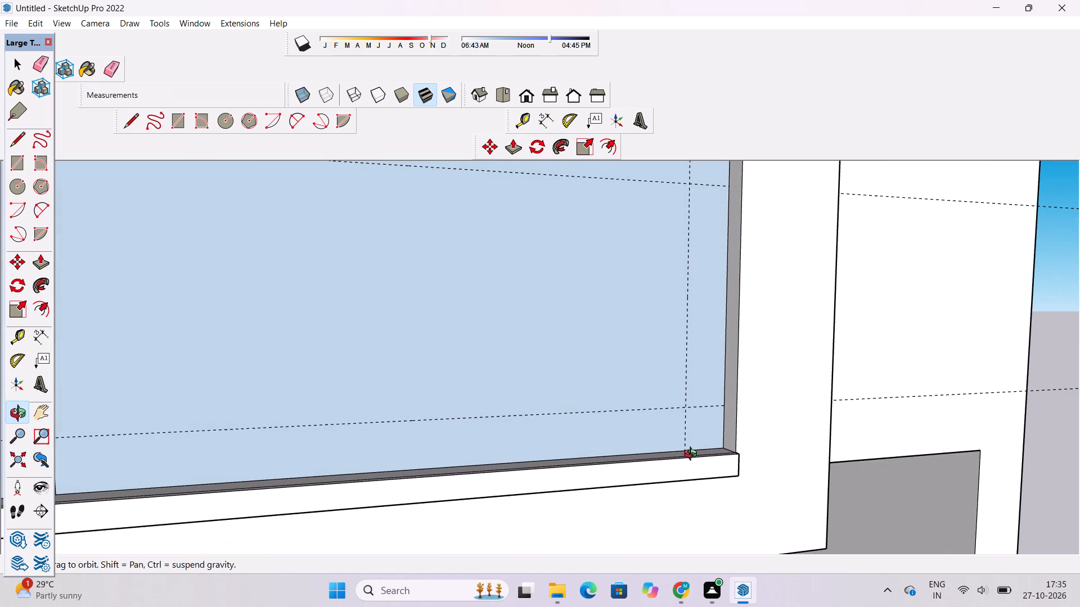
key(l)
scroll(691, 441, up, 14)
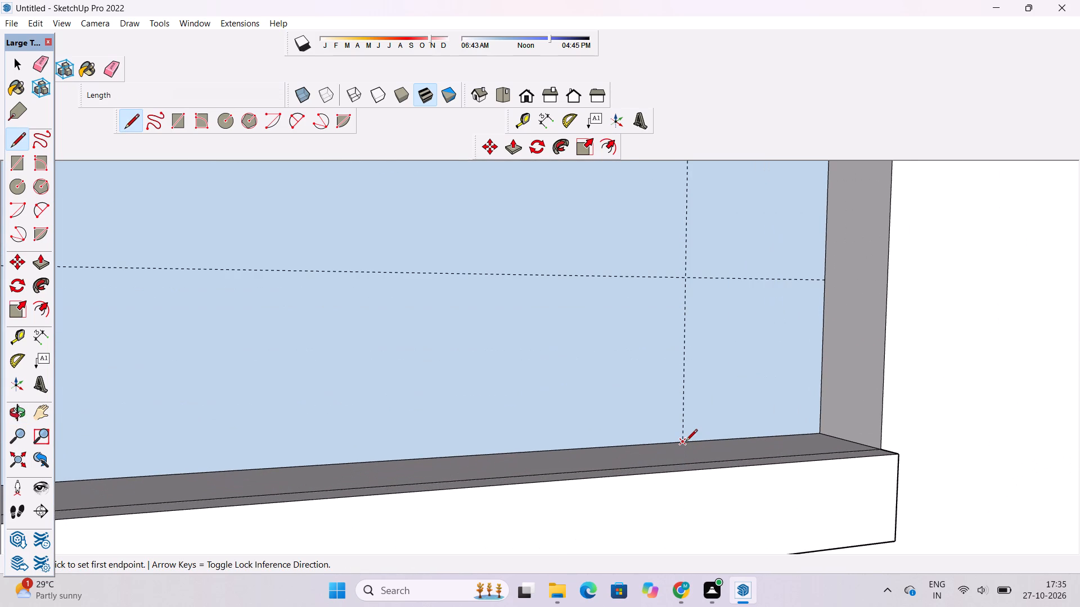
click(684, 443)
scroll(726, 526, down, 20)
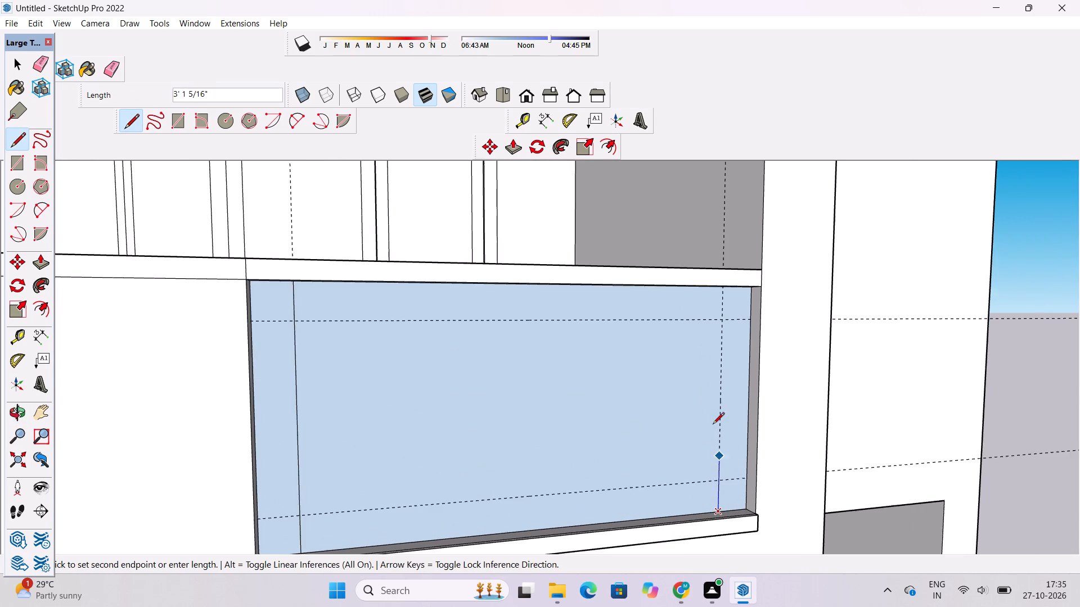
scroll(706, 340, up, 6)
scroll(726, 261, up, 9)
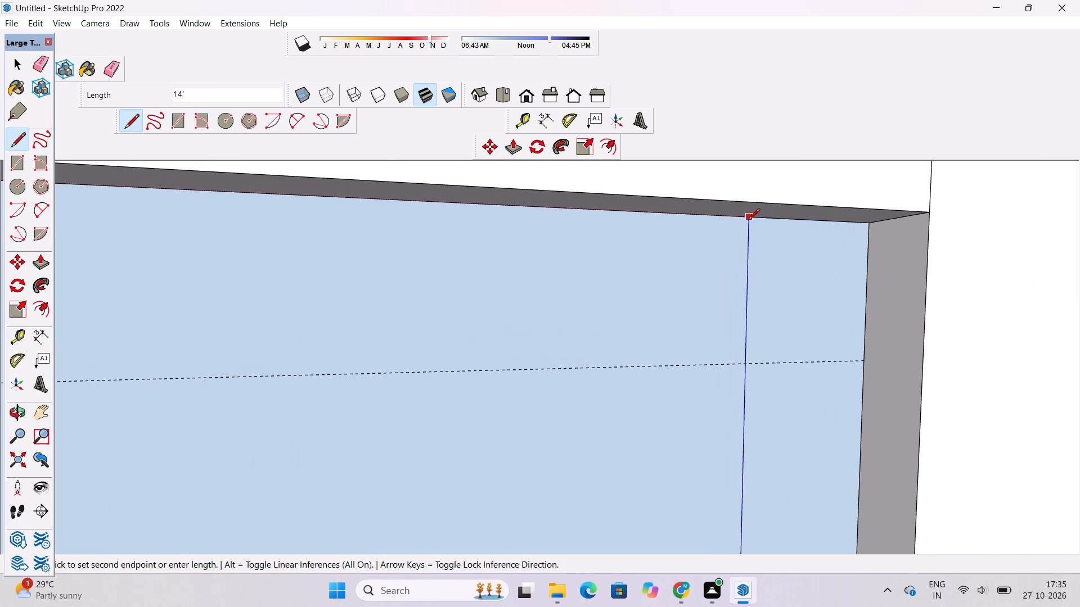
click(749, 218)
scroll(722, 245, down, 6)
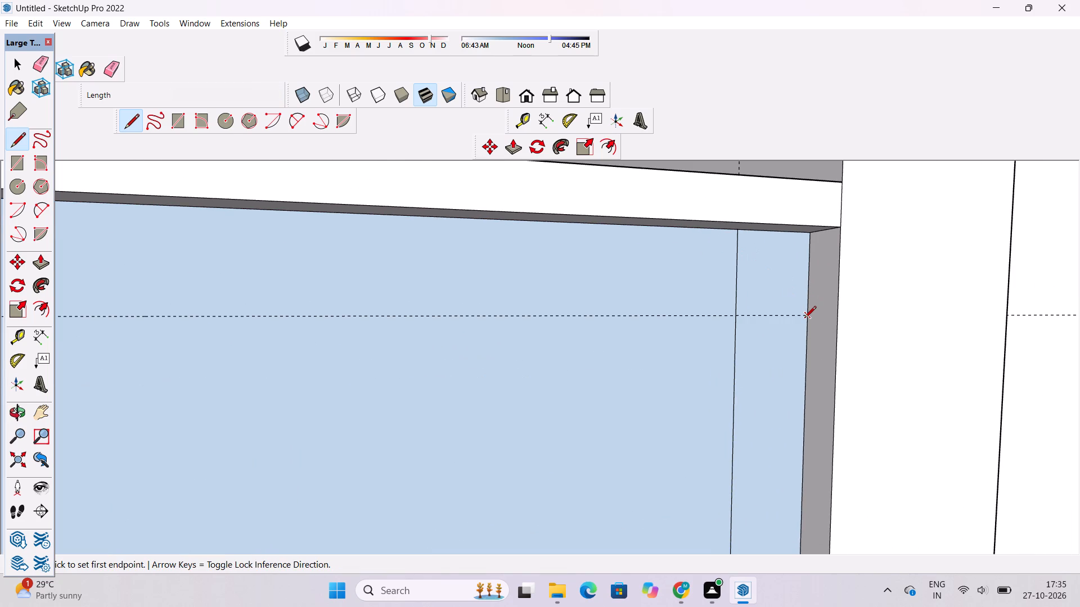
Draw a horizontal line along the upper guide, spanning the infill face from its right edge to its left edge.
click(805, 318)
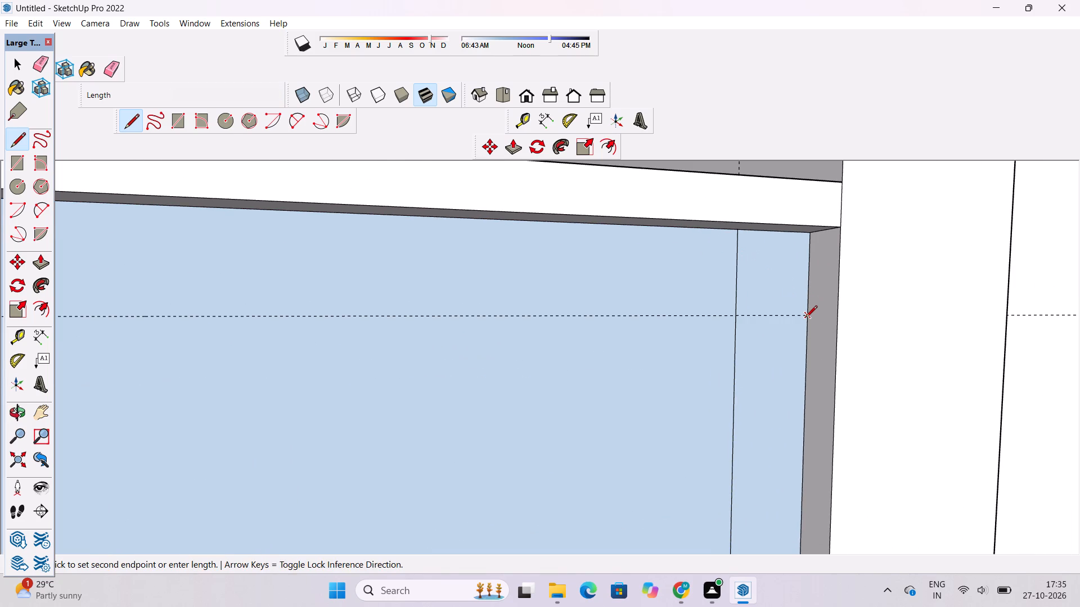
scroll(806, 318, down, 13)
scroll(676, 322, up, 2)
key(o)
drag(761, 354, 690, 359)
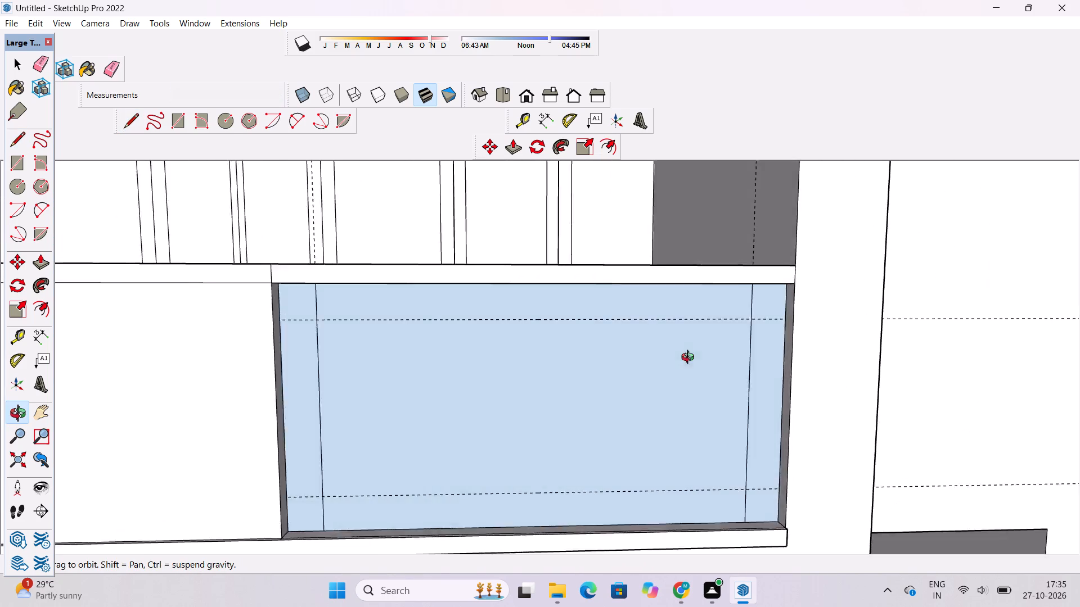
drag(690, 359, 652, 351)
click(128, 114)
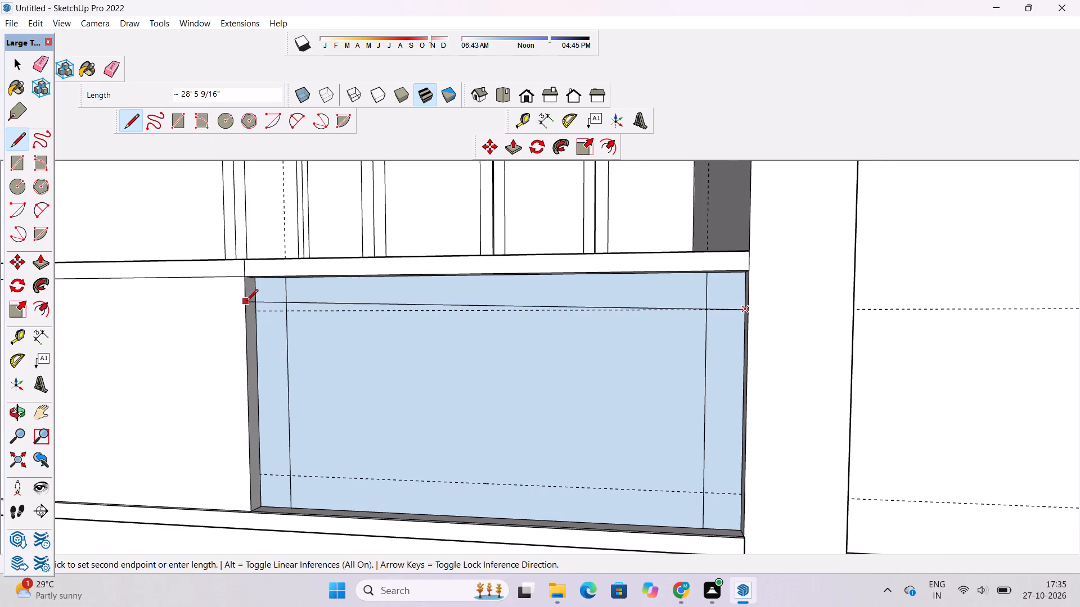
scroll(246, 302, up, 9)
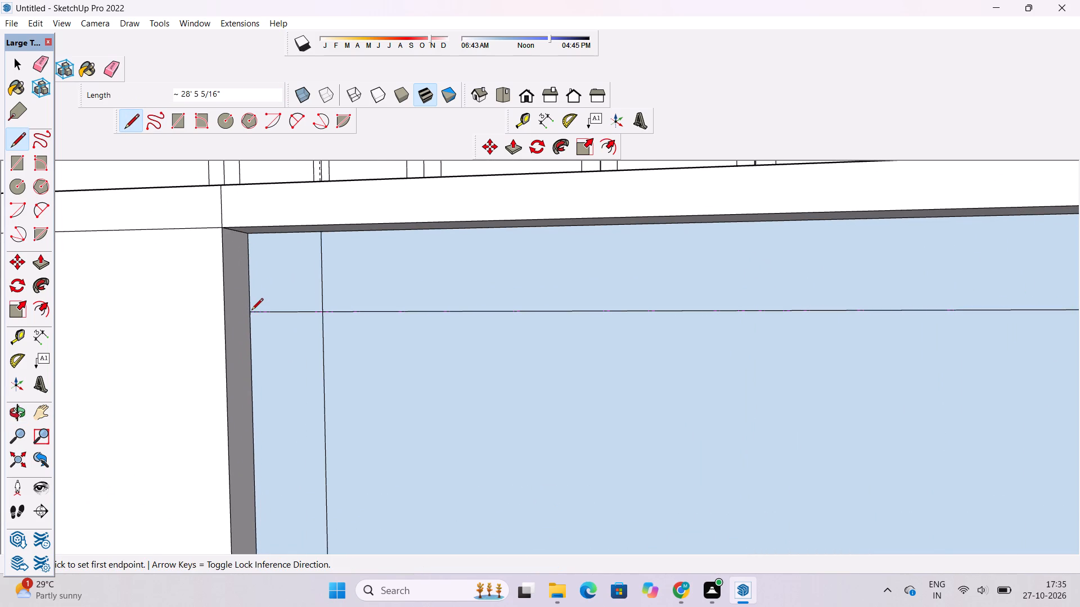
click(251, 311)
scroll(404, 257, down, 11)
Draw a horizontal line along the lower guide, spanning the infill face from its left edge to its right edge.
key(o)
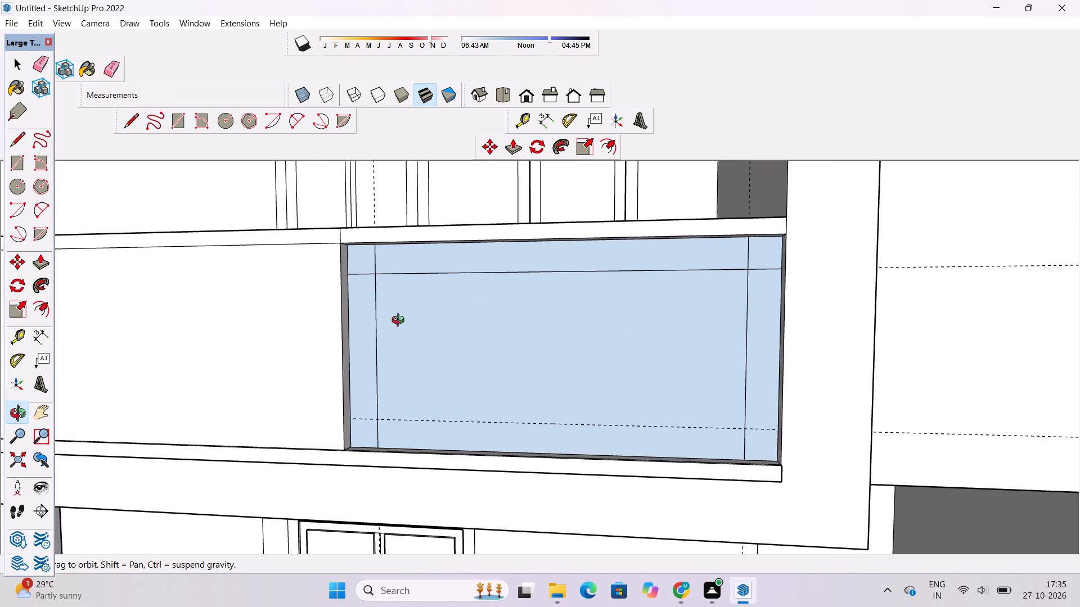
shift+drag(399, 337, 439, 243)
shift+drag(436, 252, 430, 287)
scroll(521, 379, up, 3)
shift+drag(521, 380, 489, 375)
shift+drag(489, 377, 534, 389)
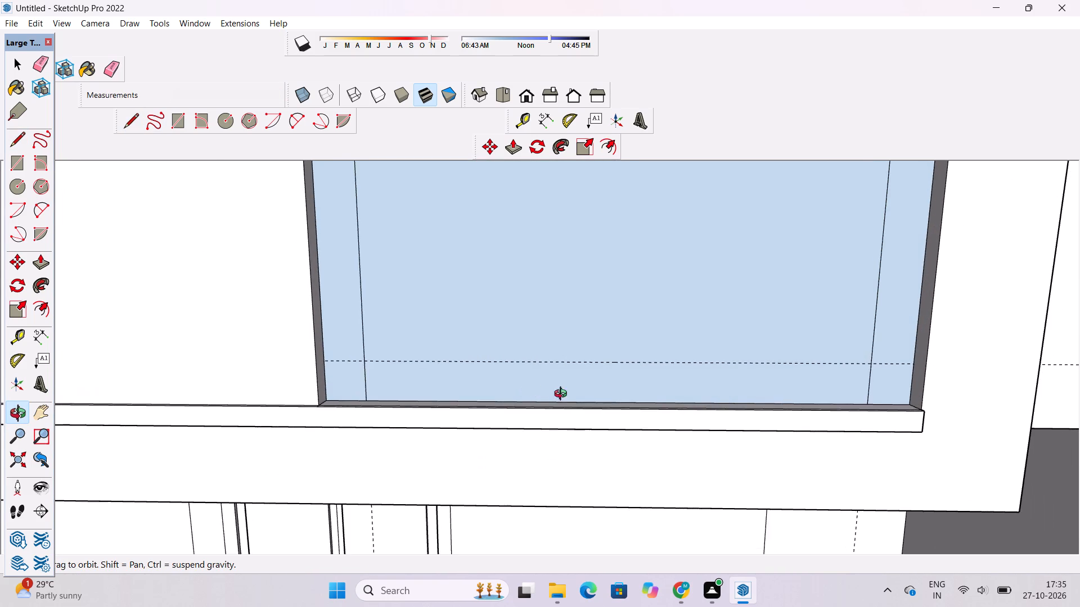
shift+drag(563, 395, 554, 393)
drag(553, 393, 548, 393)
key(l)
scroll(348, 369, up, 5)
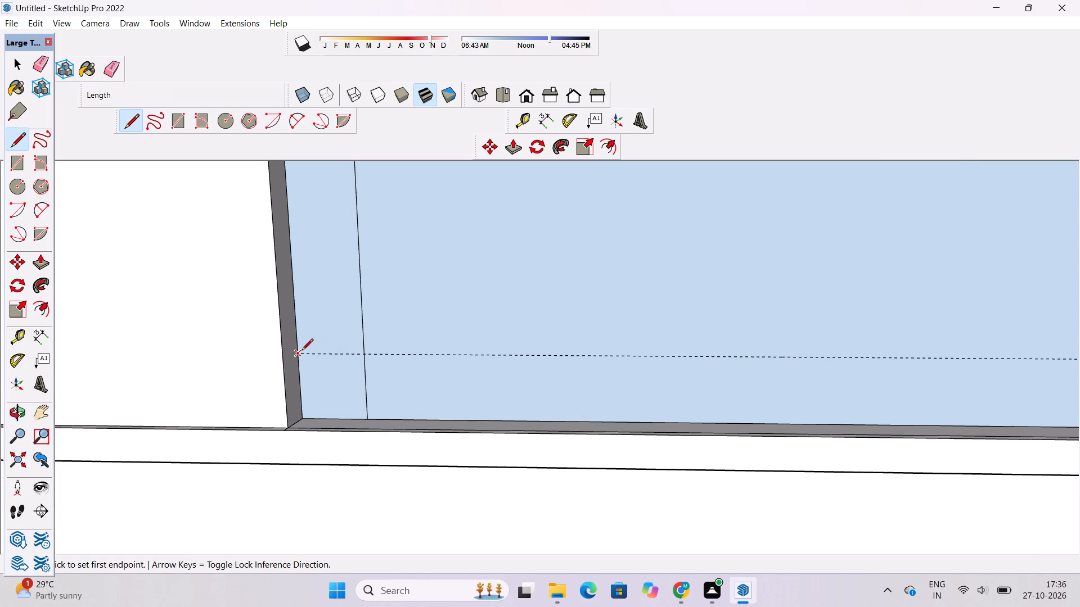
click(303, 355)
key(space)
key(l)
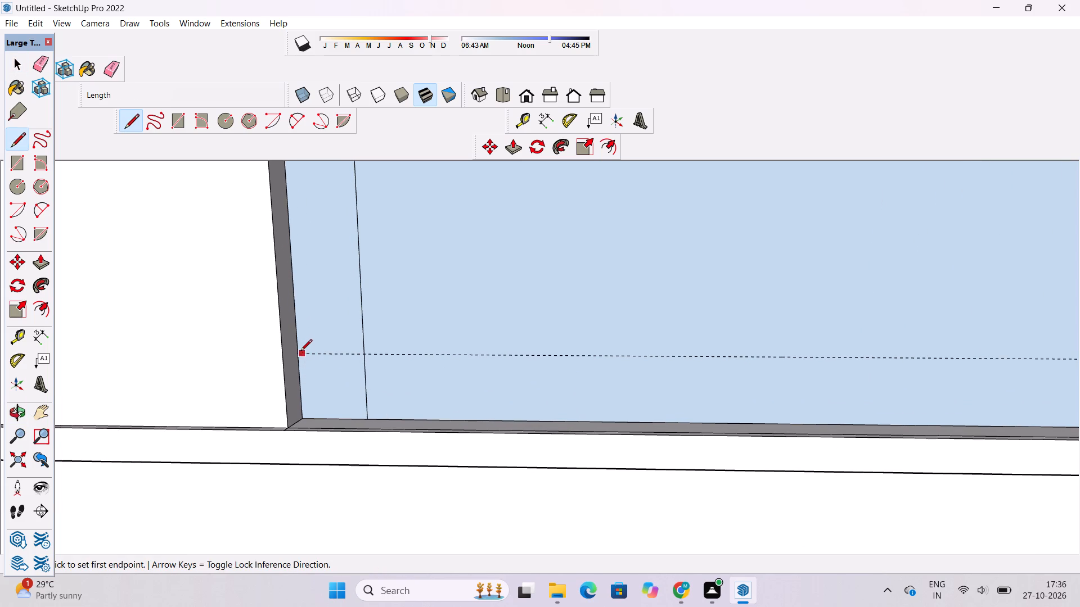
click(298, 354)
scroll(301, 354, down, 15)
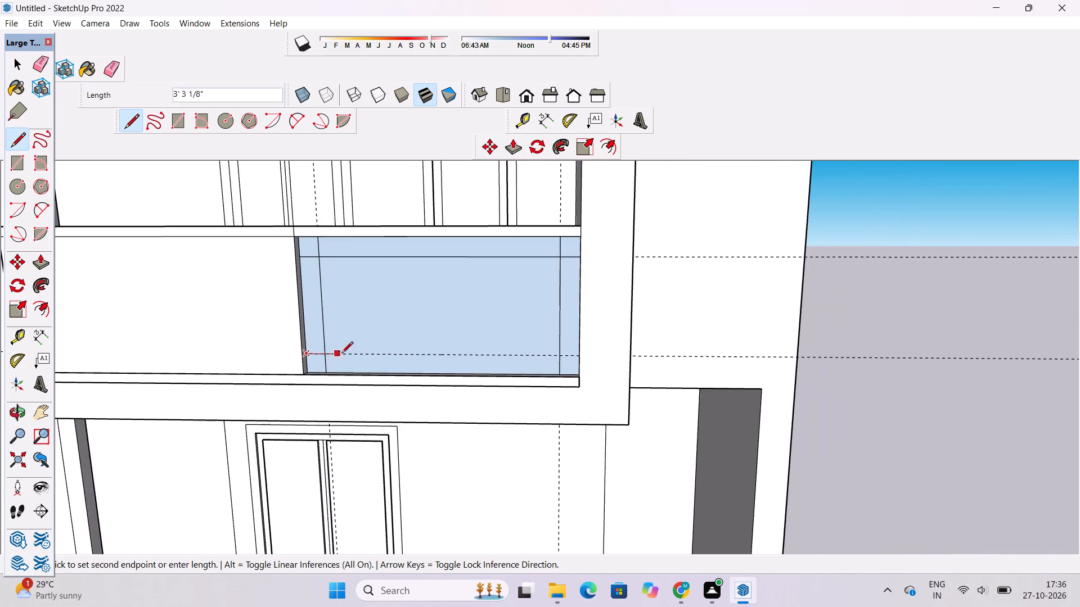
scroll(341, 354, down, 4)
key(o)
drag(441, 384, 549, 394)
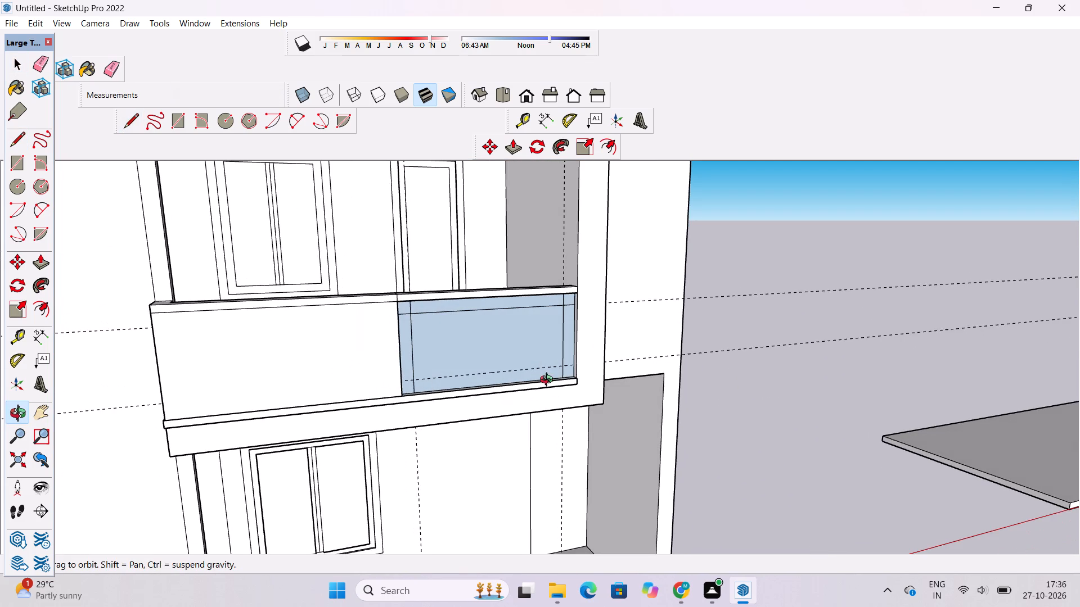
shift+drag(548, 373, 542, 387)
scroll(542, 388, up, 1)
shift+drag(542, 391, 542, 406)
click(542, 406)
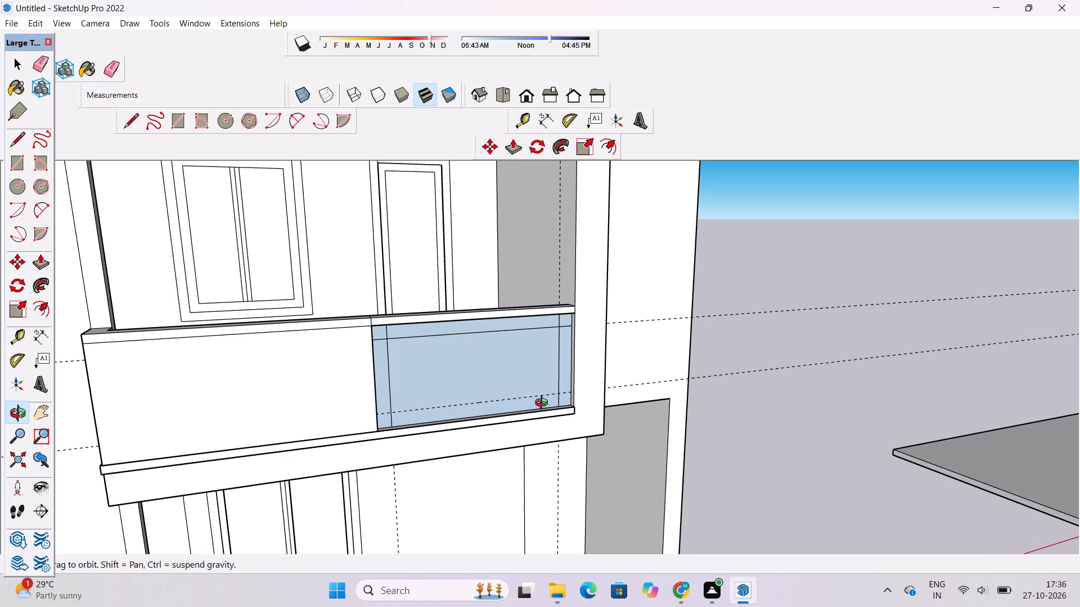
shift+drag(528, 399, 527, 414)
drag(528, 415, 536, 409)
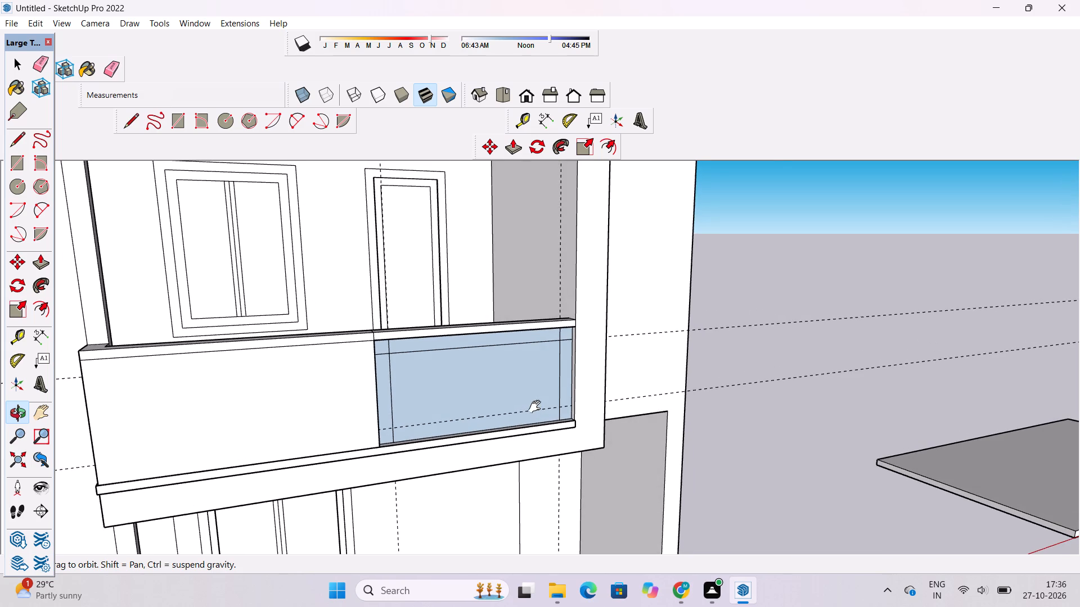
shift+drag(537, 407, 536, 413)
shift+scroll(536, 414, up, 5)
shift+drag(536, 415, 537, 423)
key(l)
scroll(577, 402, up, 5)
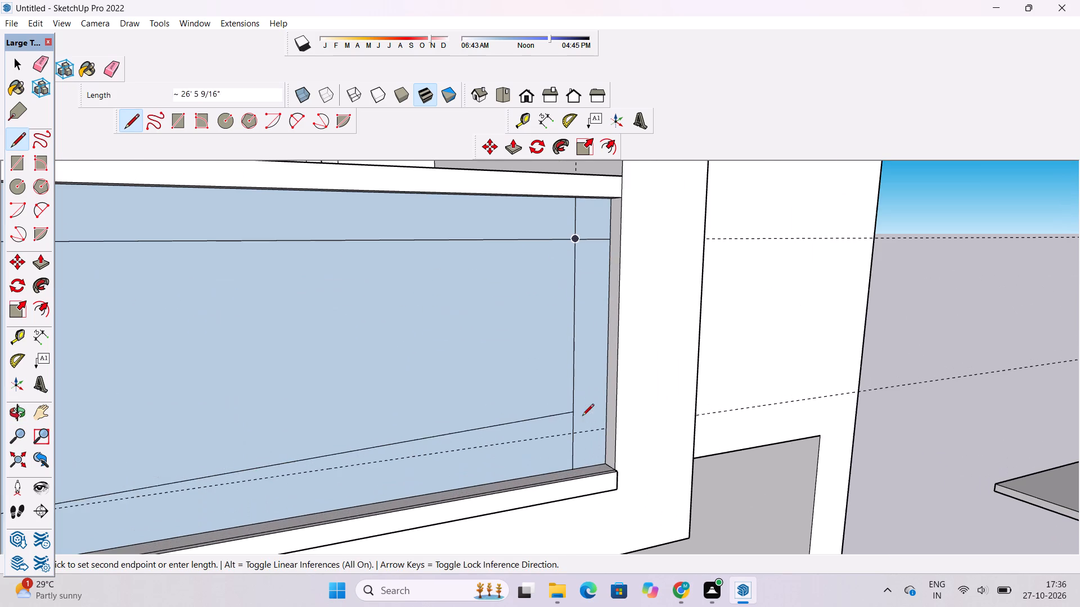
click(609, 429)
scroll(578, 417, down, 10)
Erase the two horizontal and two vertical guide lines used to lay out the infill face's border.
key(e)
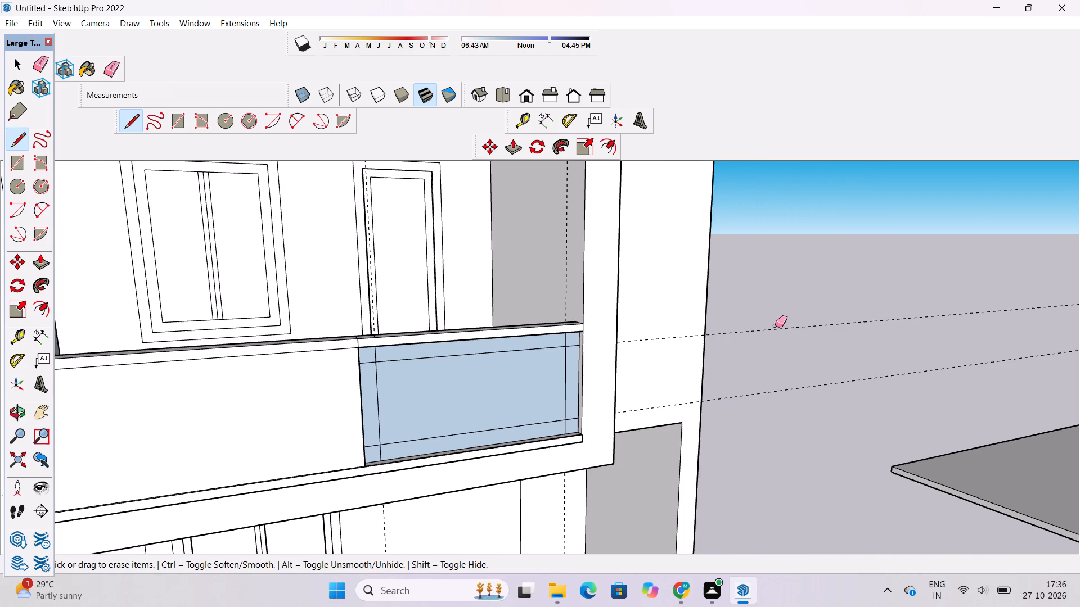
drag(793, 303, 768, 405)
scroll(718, 258, down, 10)
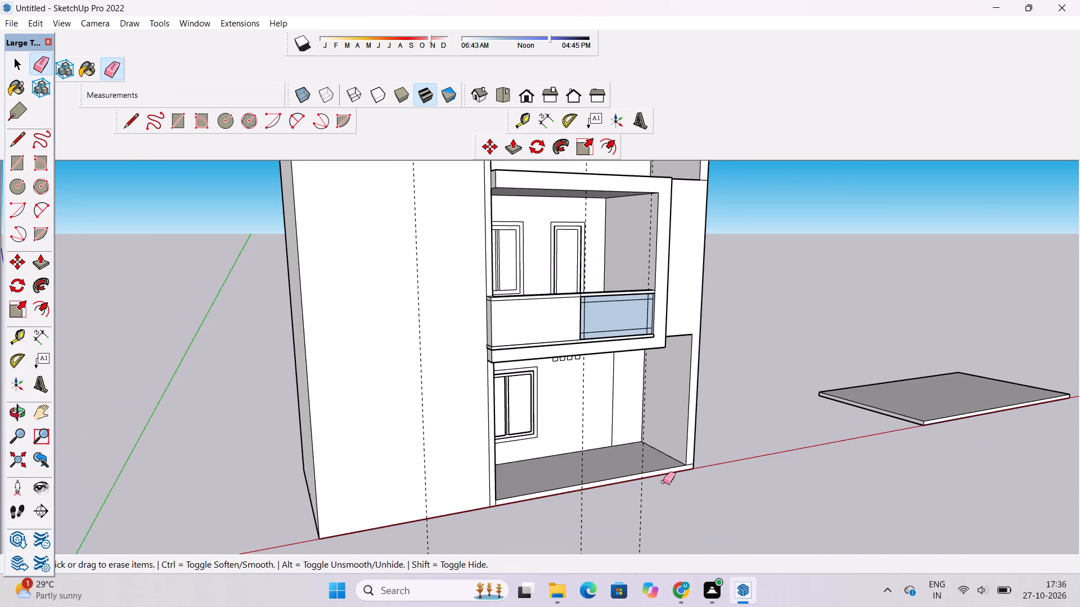
drag(663, 482, 588, 500)
Examine the divided infill panel and the whole building front from several angles and distances.
key(o)
scroll(634, 442, up, 3)
shift+drag(628, 415, 628, 457)
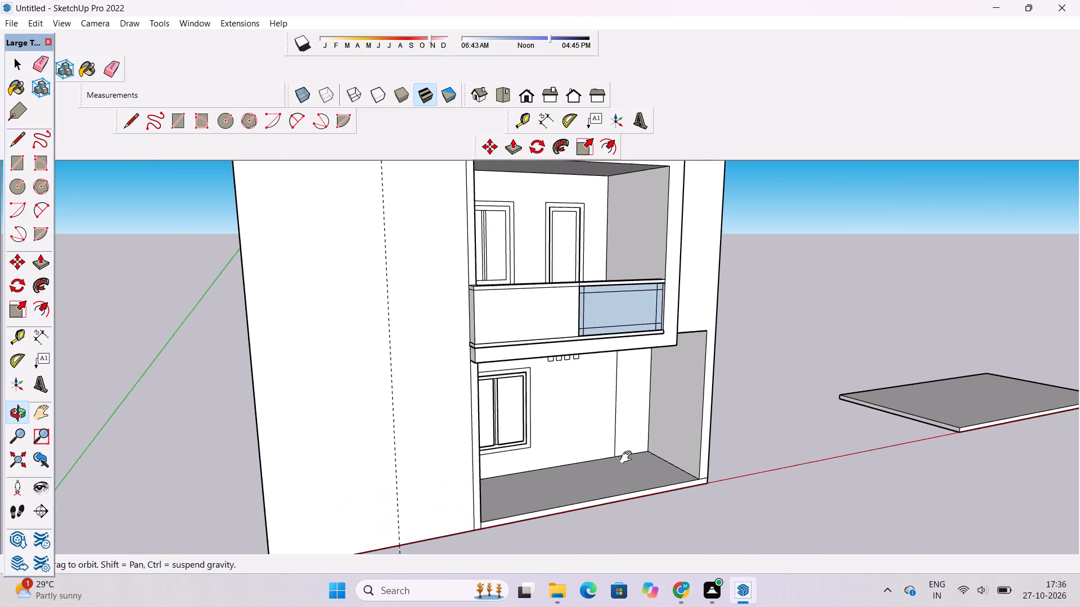
drag(657, 434, 555, 398)
shift+drag(604, 319, 571, 327)
drag(573, 329, 611, 366)
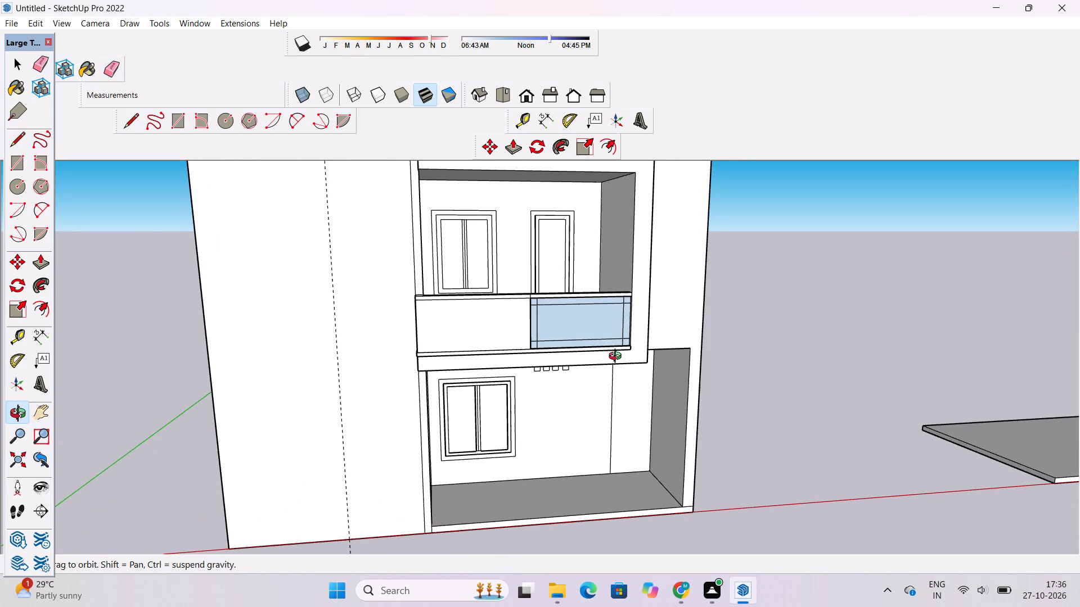
shift+drag(615, 344, 609, 347)
scroll(612, 342, down, 4)
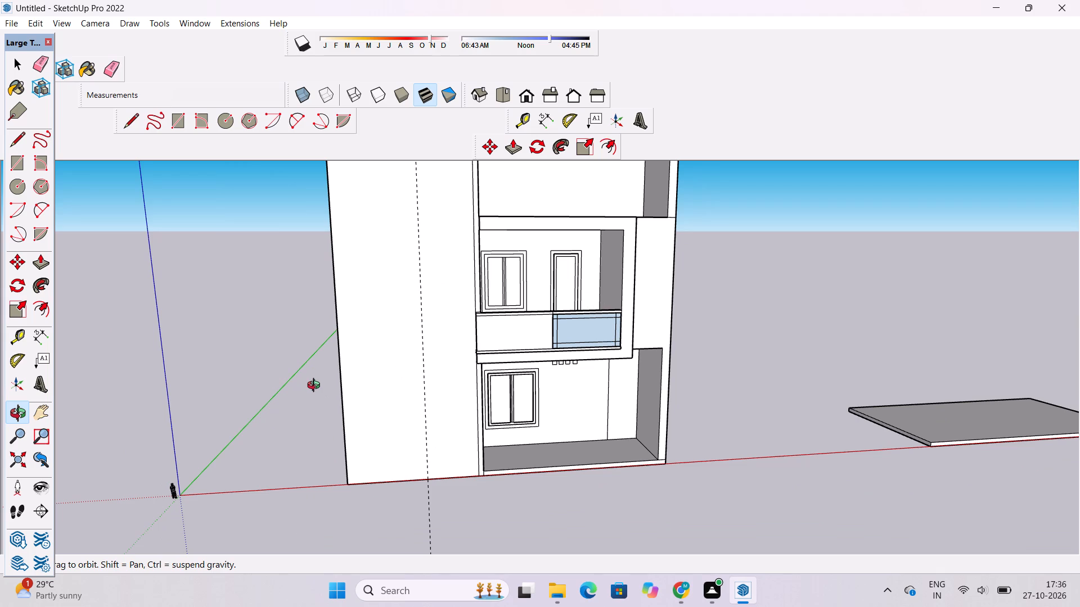
shift+drag(316, 387, 334, 400)
scroll(350, 375, down, 2)
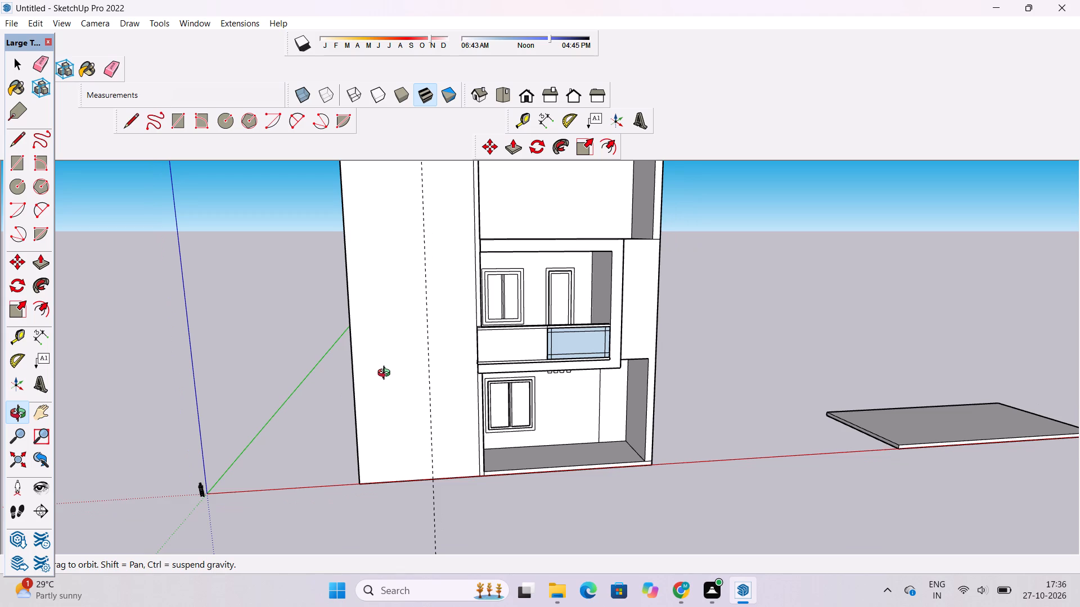
shift+drag(884, 602, 866, 574)
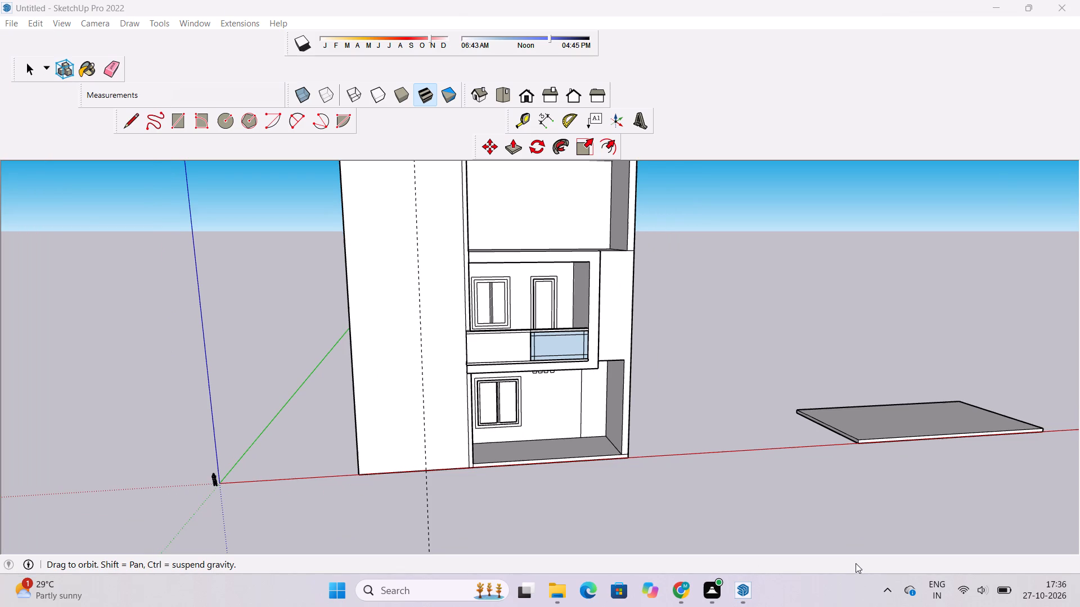
click(614, 404)
drag(590, 402, 628, 409)
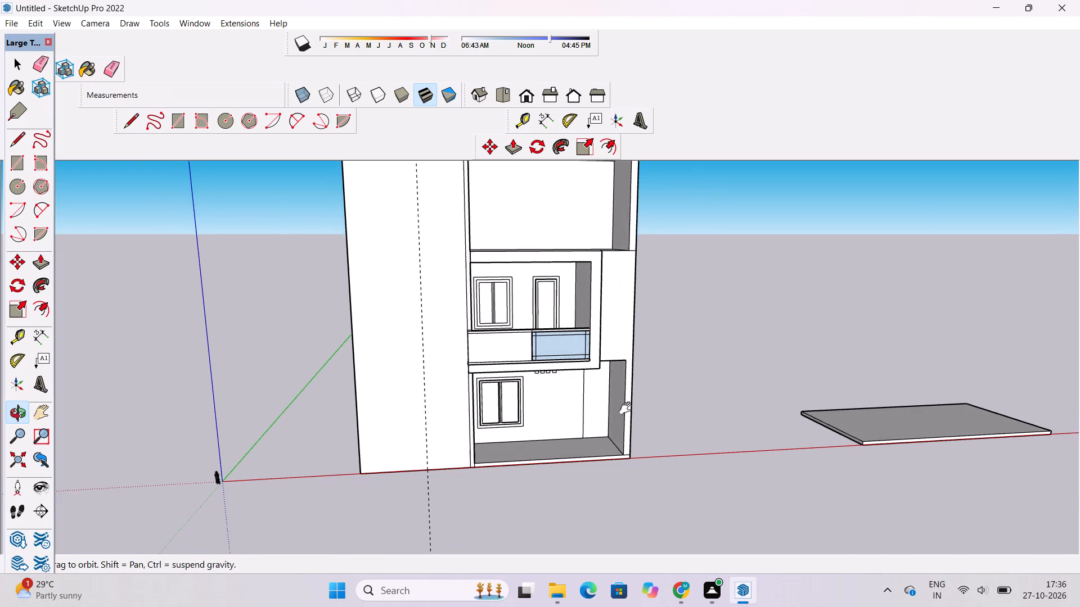
drag(628, 409, 656, 414)
drag(614, 428, 680, 430)
scroll(546, 397, up, 3)
shift+drag(571, 389, 535, 405)
drag(625, 429, 530, 394)
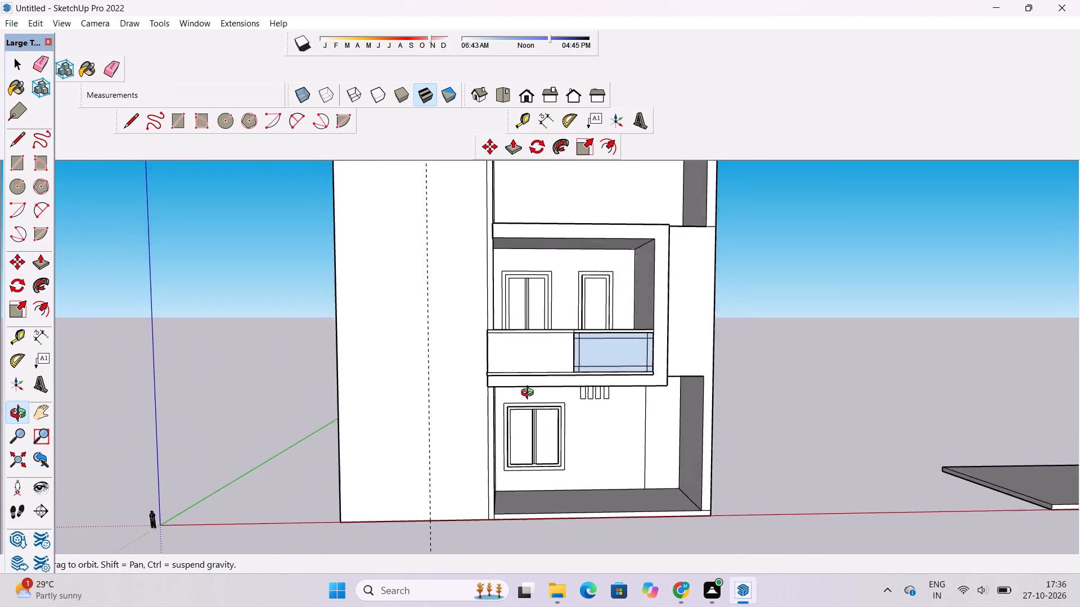
drag(530, 394, 531, 394)
scroll(481, 378, up, 5)
drag(590, 374, 382, 347)
scroll(385, 345, down, 4)
drag(438, 368, 877, 460)
scroll(498, 327, down, 4)
shift+drag(644, 318, 575, 374)
drag(709, 364, 439, 345)
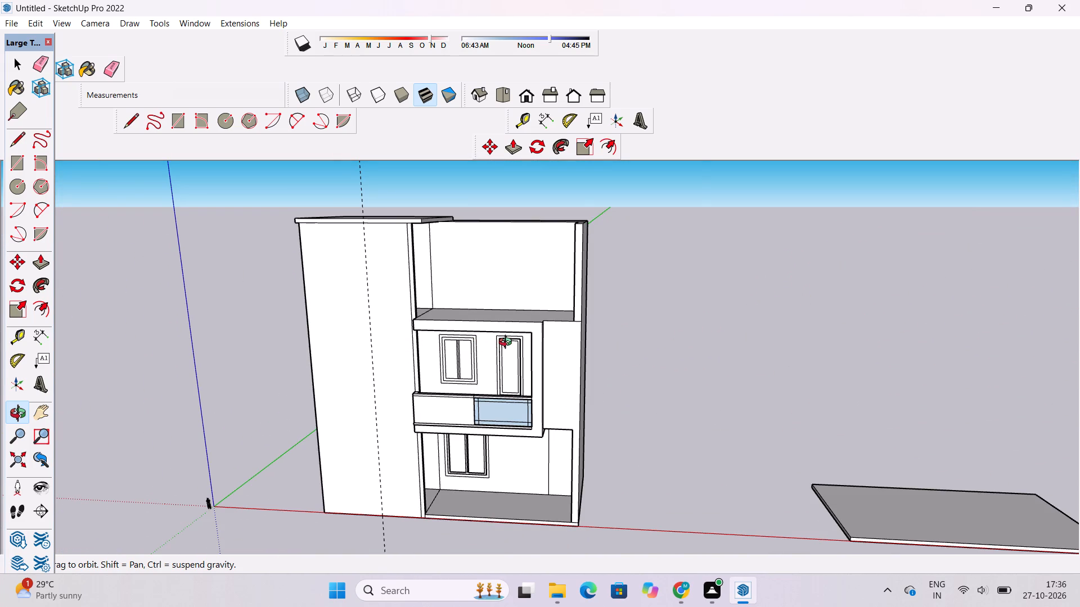
Examine the building front, its projecting middle-storey frame and the terrace slab above from several angles and distances.
scroll(508, 343, up, 3)
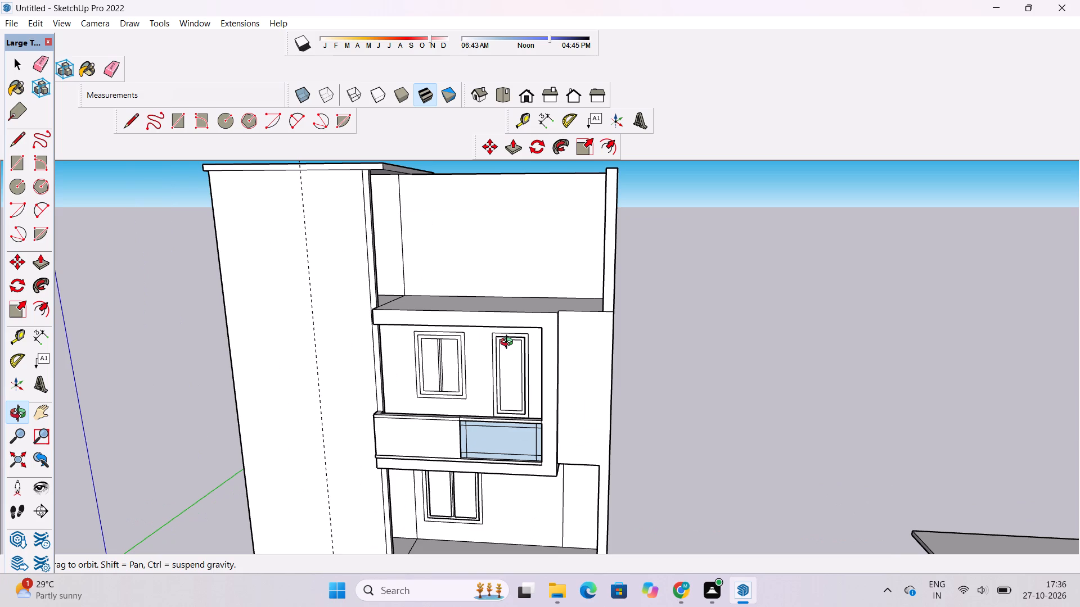
scroll(511, 345, down, 1)
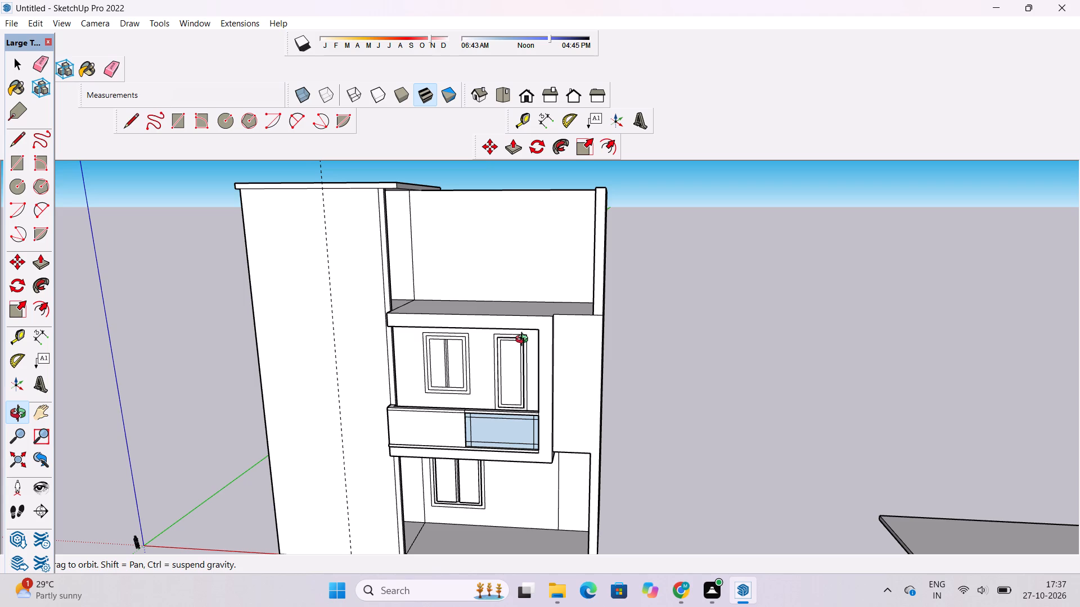
scroll(521, 361, down, 2)
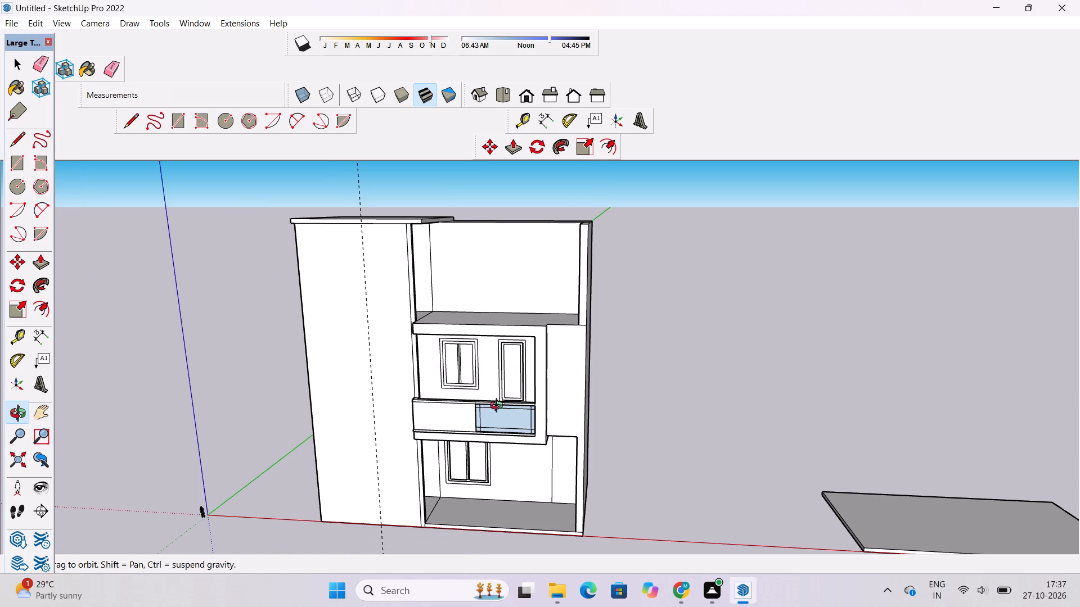
drag(453, 445, 545, 459)
scroll(553, 446, up, 2)
shift+drag(560, 425, 535, 440)
drag(554, 432, 551, 432)
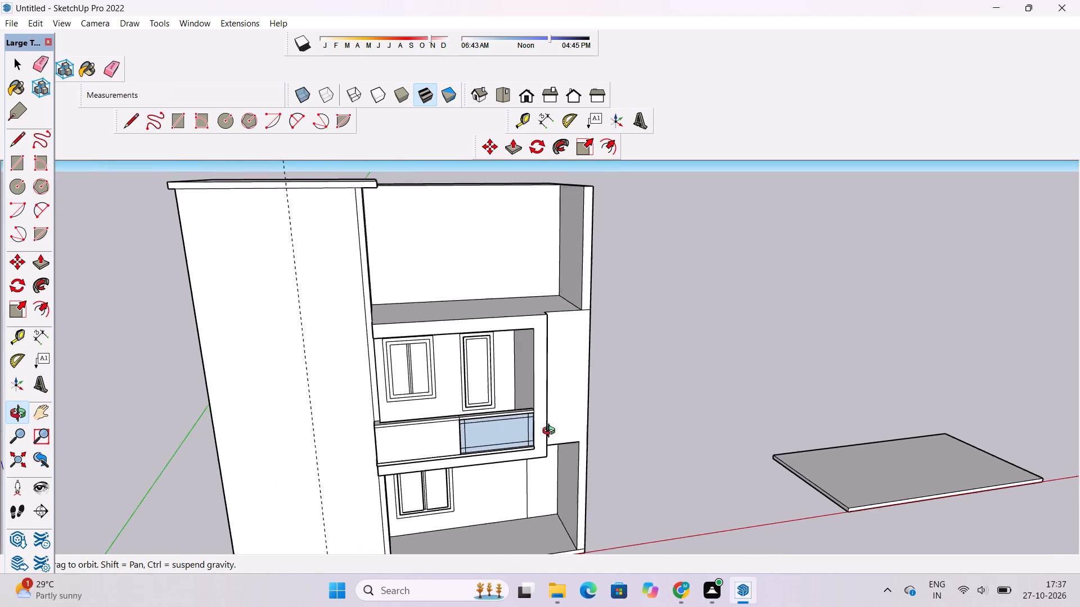
drag(551, 432, 534, 432)
scroll(542, 420, down, 2)
shift+drag(564, 407, 555, 427)
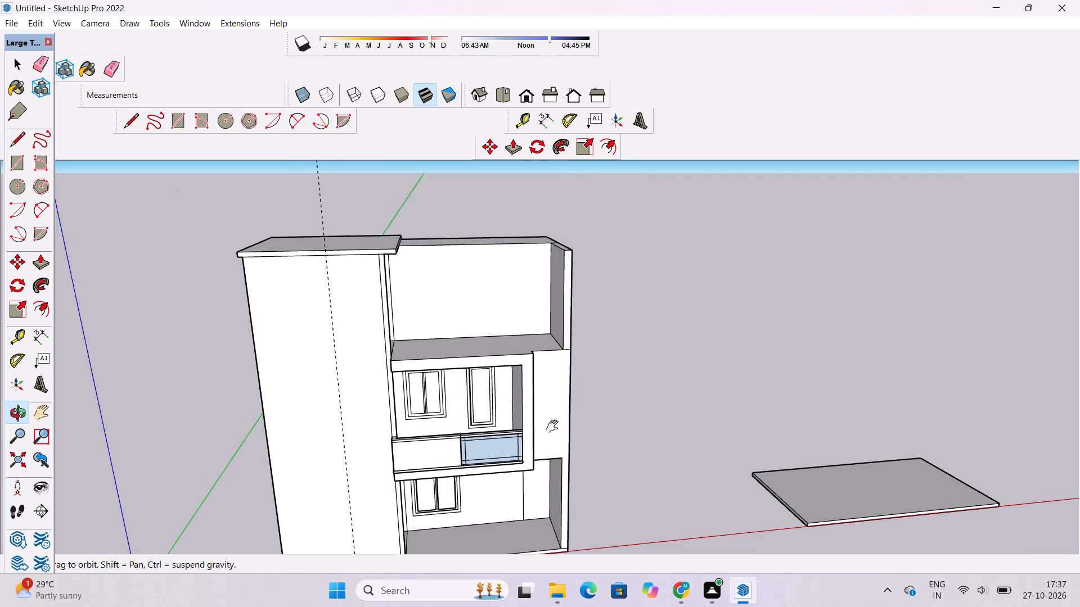
scroll(567, 392, down, 4)
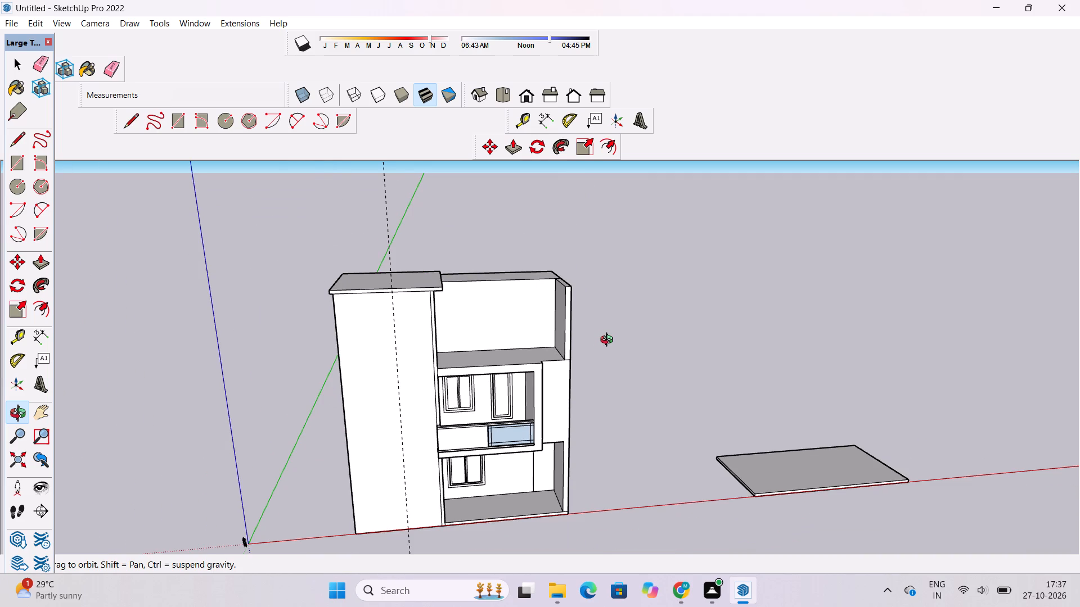
shift+drag(571, 376, 560, 350)
drag(557, 346, 552, 400)
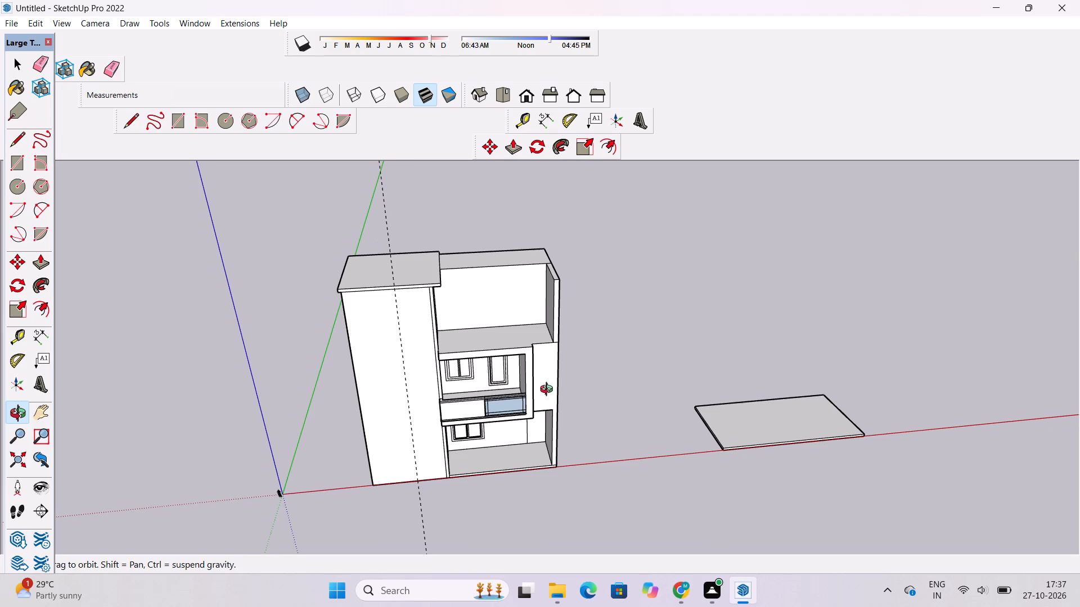
drag(549, 389, 556, 397)
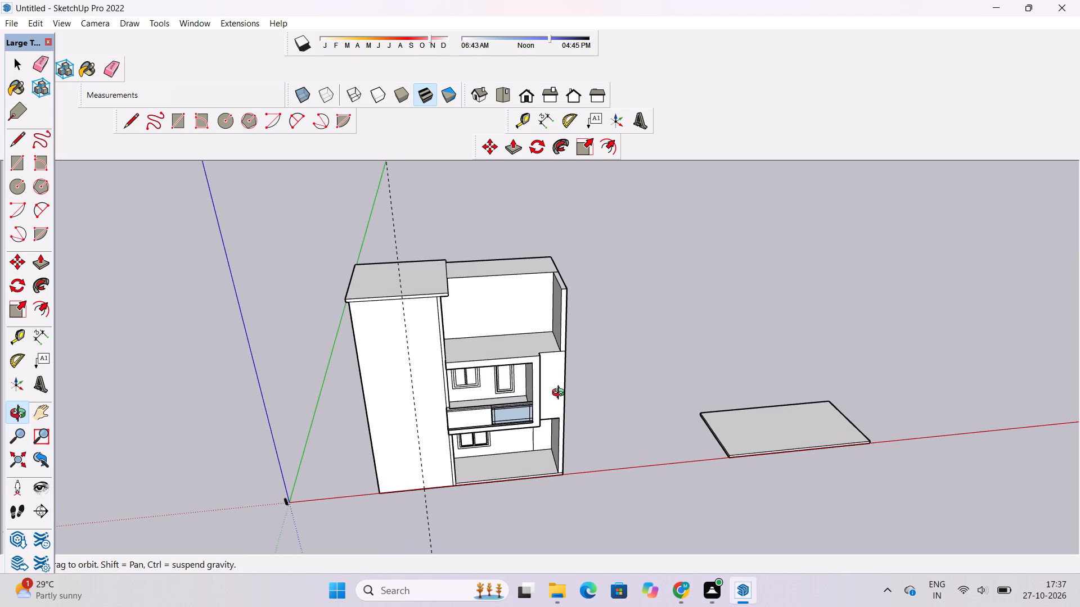
drag(559, 397, 551, 402)
scroll(546, 400, up, 2)
shift+drag(546, 398, 551, 451)
drag(551, 451, 565, 404)
drag(551, 425, 547, 424)
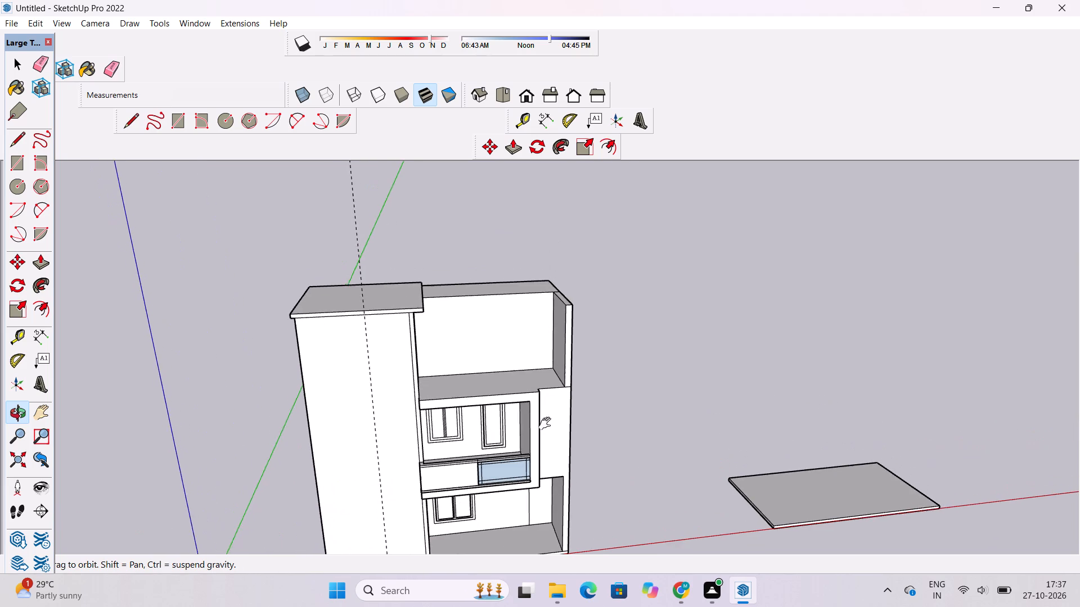
drag(547, 424, 540, 411)
drag(555, 396, 526, 393)
shift+drag(520, 395, 510, 396)
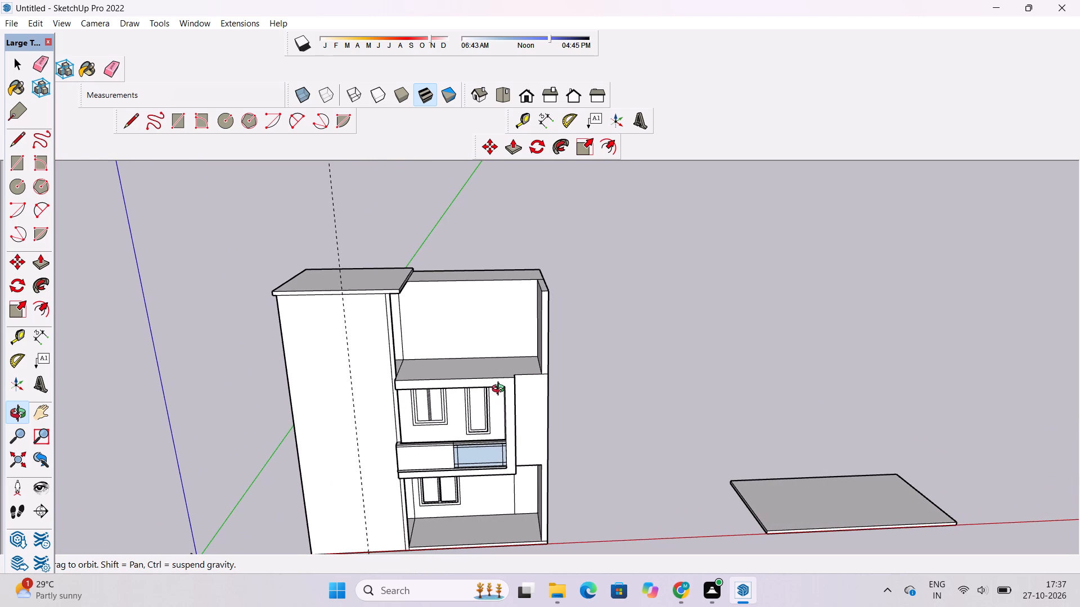
shift+drag(507, 390, 495, 397)
scroll(495, 397, up, 4)
shift+drag(499, 396, 472, 392)
drag(471, 392, 470, 408)
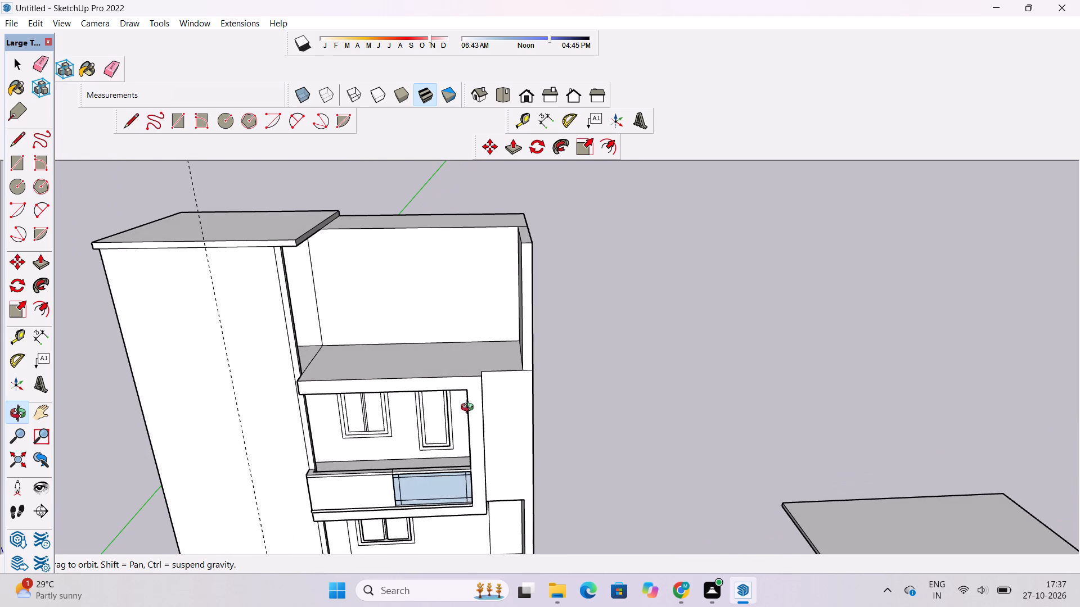
scroll(331, 398, up, 3)
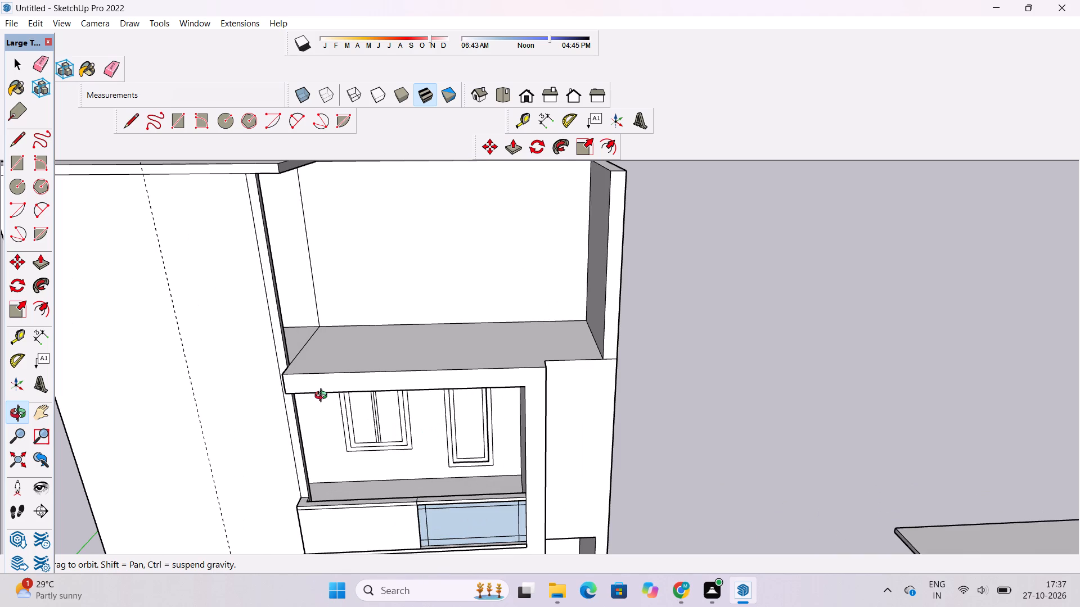
scroll(323, 397, down, 2)
drag(327, 395, 350, 437)
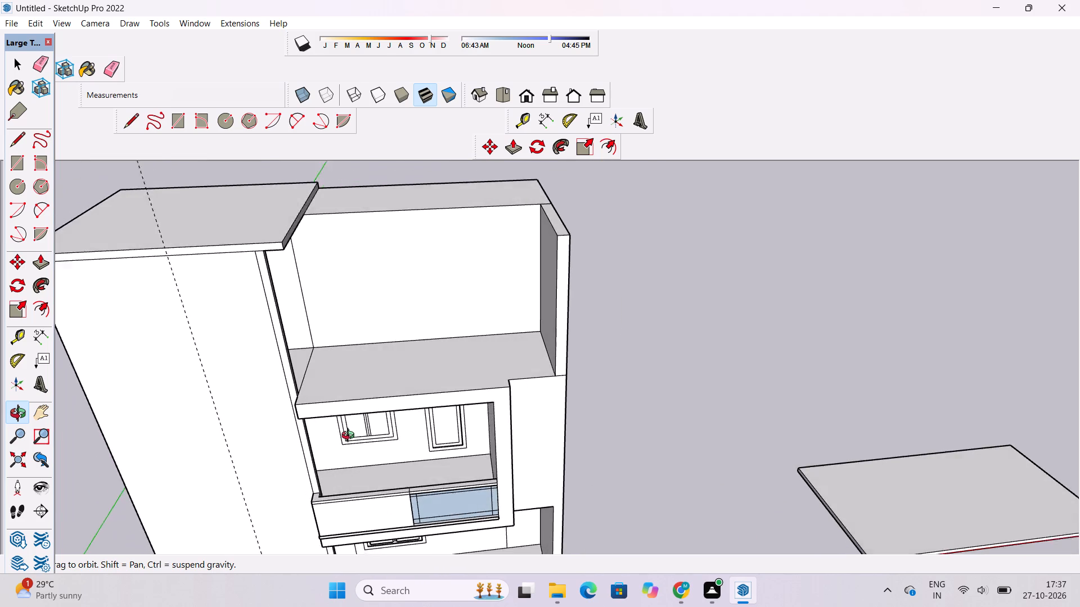
drag(350, 437, 352, 440)
Place a guide on the terrace slab parallel to its front edge, about 4' back, through the projection's rear corner.
scroll(318, 422, up, 3)
shift+click(316, 416)
drag(324, 419, 451, 449)
shift+drag(457, 446, 448, 413)
drag(435, 430, 520, 440)
scroll(496, 477, up, 3)
shift+drag(505, 479, 493, 474)
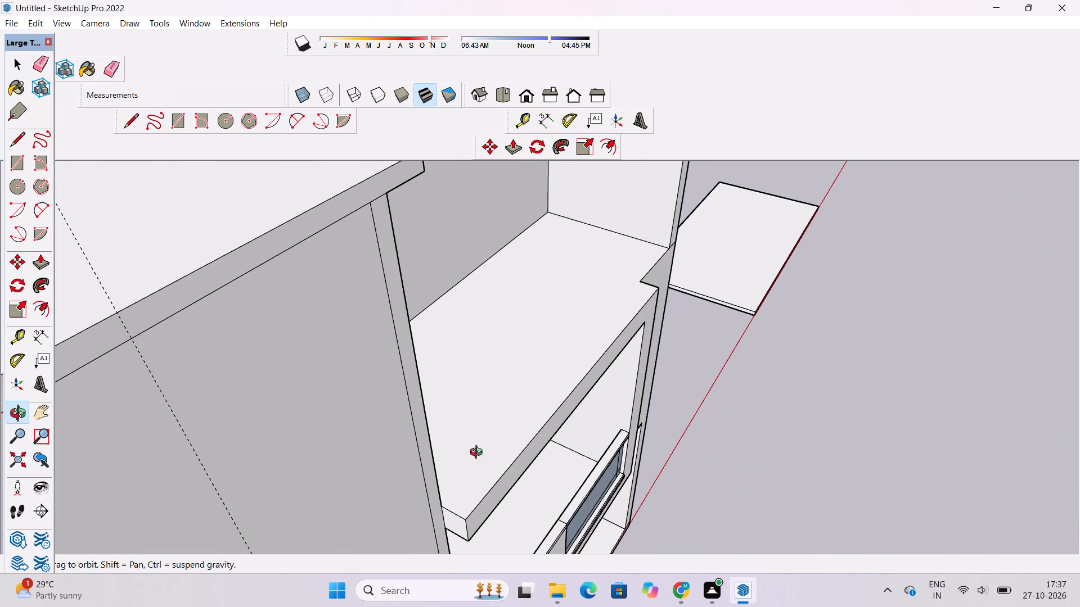
scroll(466, 450, down, 1)
shift+drag(462, 451, 418, 440)
drag(428, 437, 442, 456)
key(t)
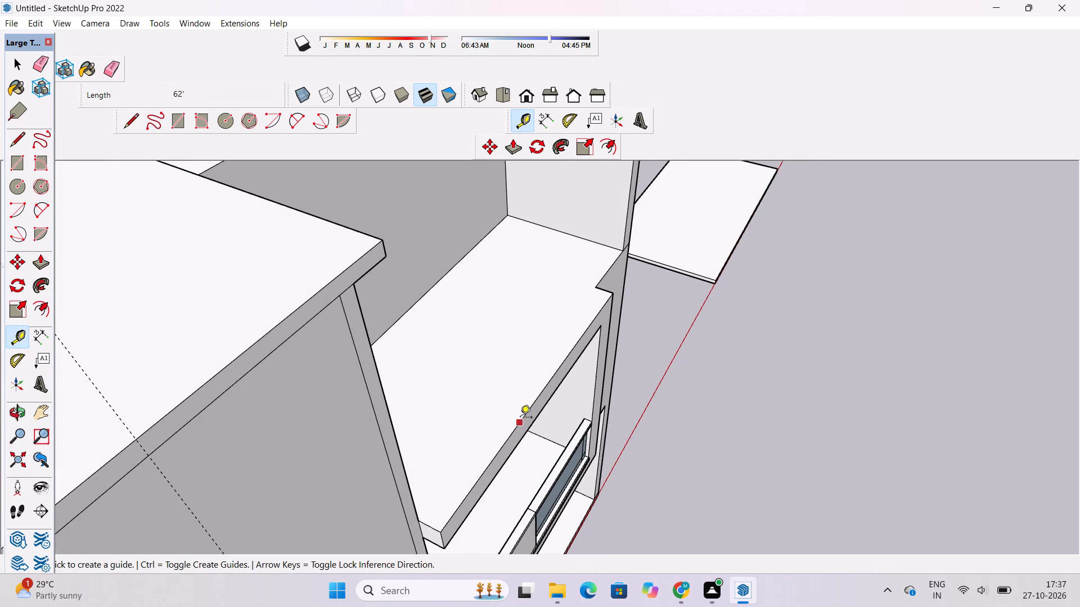
click(542, 393)
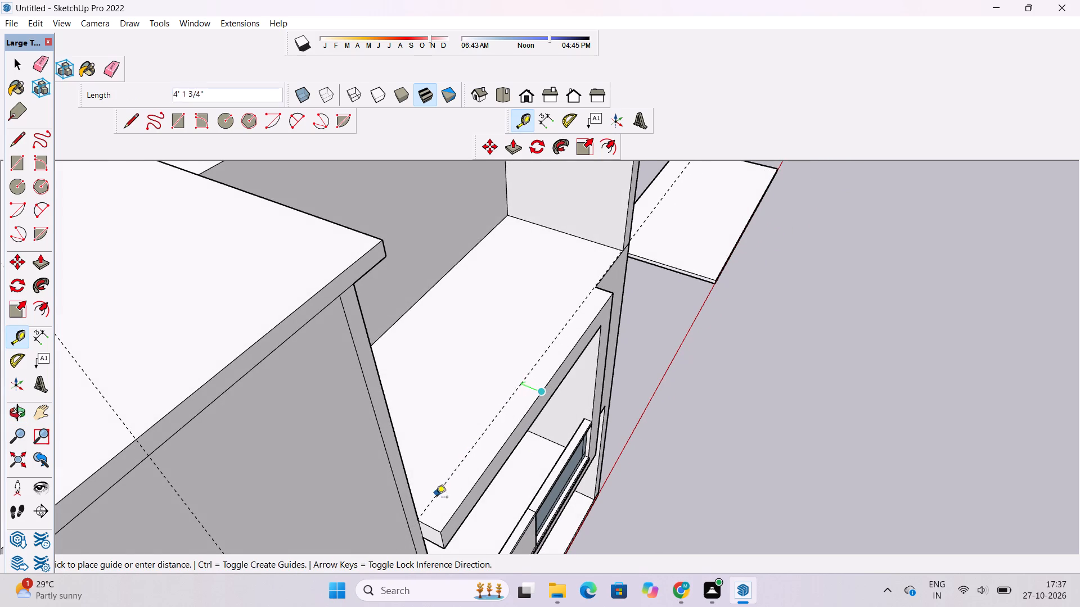
click(420, 520)
scroll(416, 490, down, 3)
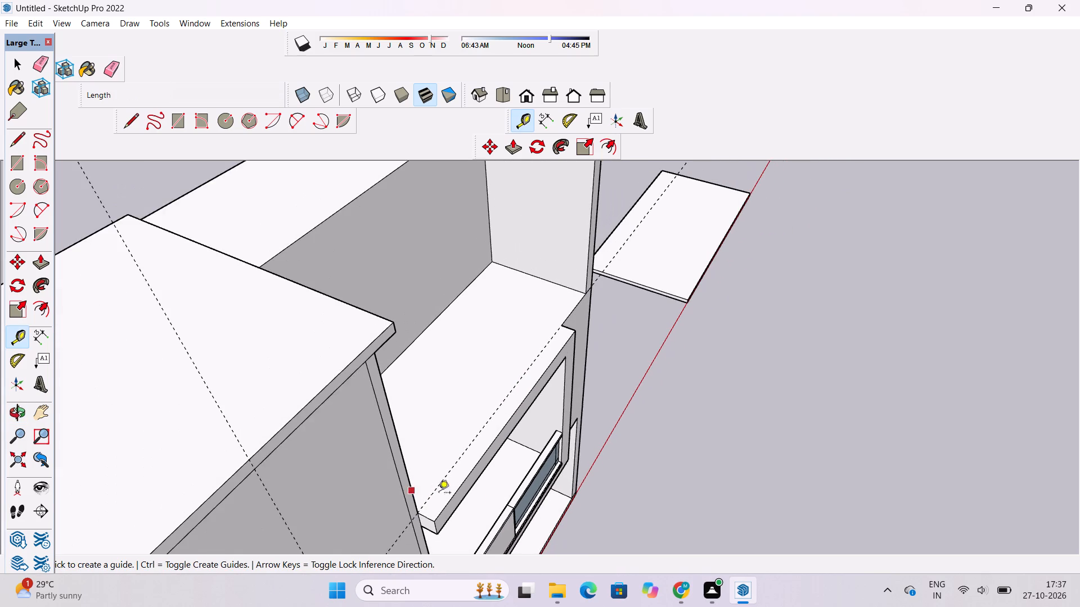
Draw a 62' line along the guide across the terrace slab, from the tower-side corner to the notch corner at the opposite end.
key(o)
drag(573, 495, 344, 470)
shift+click(359, 445)
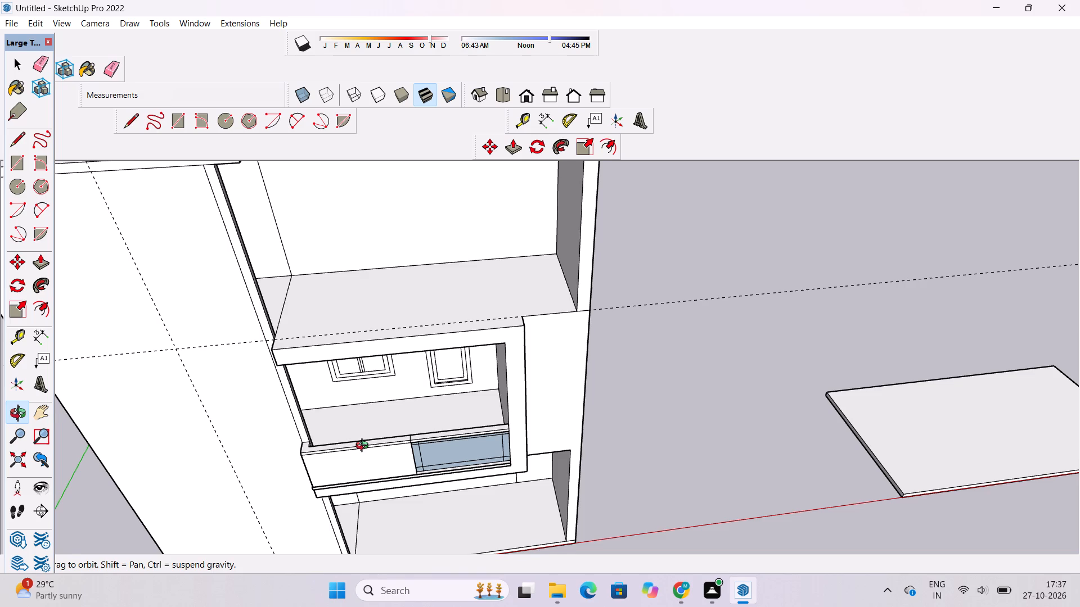
scroll(364, 447, down, 2)
shift+drag(372, 447, 380, 462)
scroll(435, 402, up, 1)
shift+drag(435, 400, 433, 420)
drag(432, 420, 425, 421)
key(l)
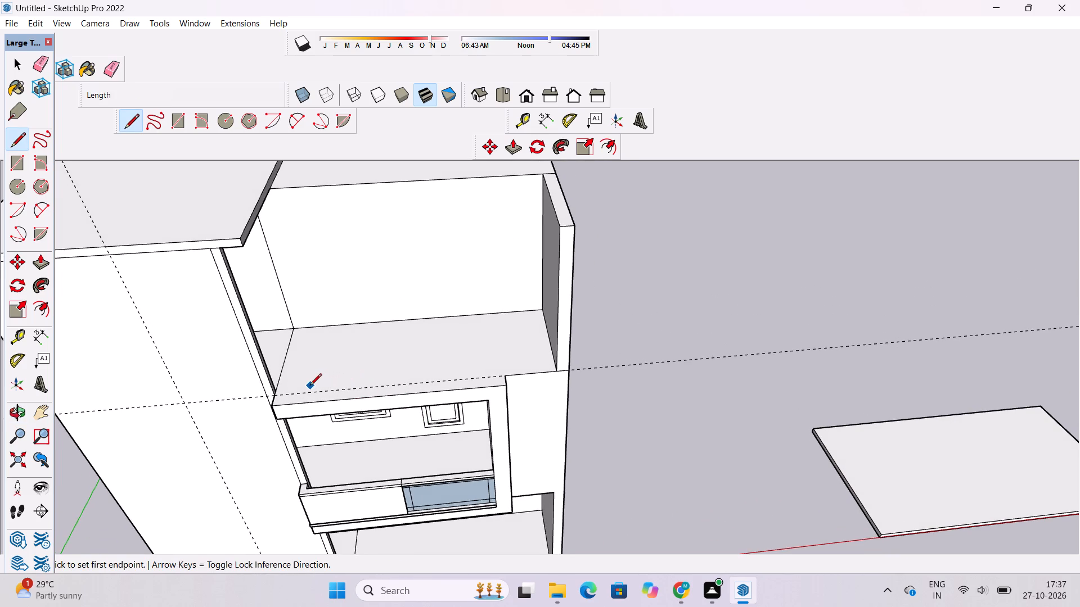
scroll(211, 405, down, 2)
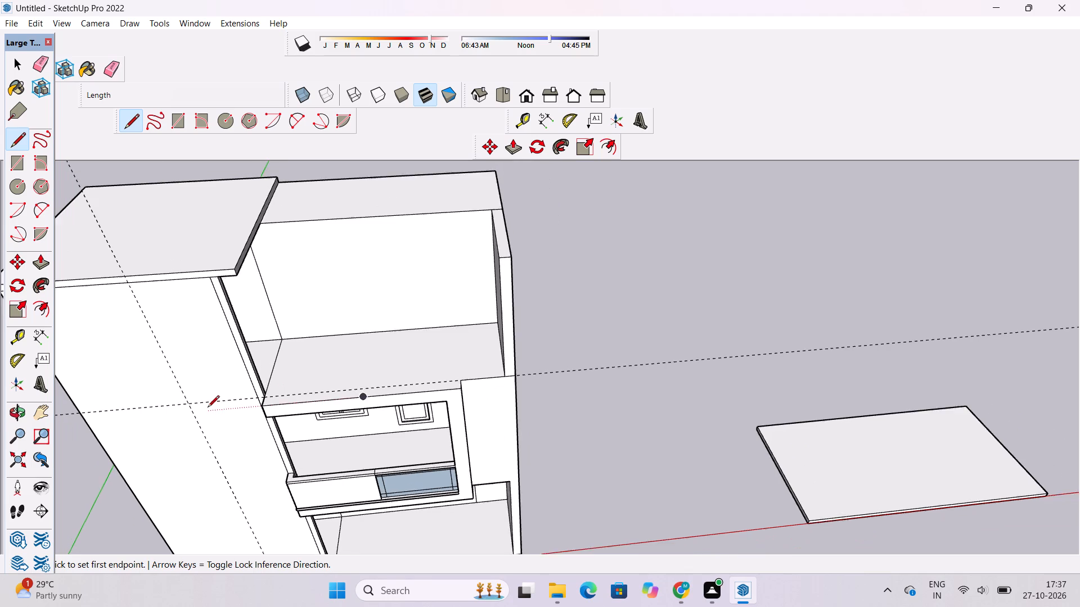
scroll(208, 408, down, 3)
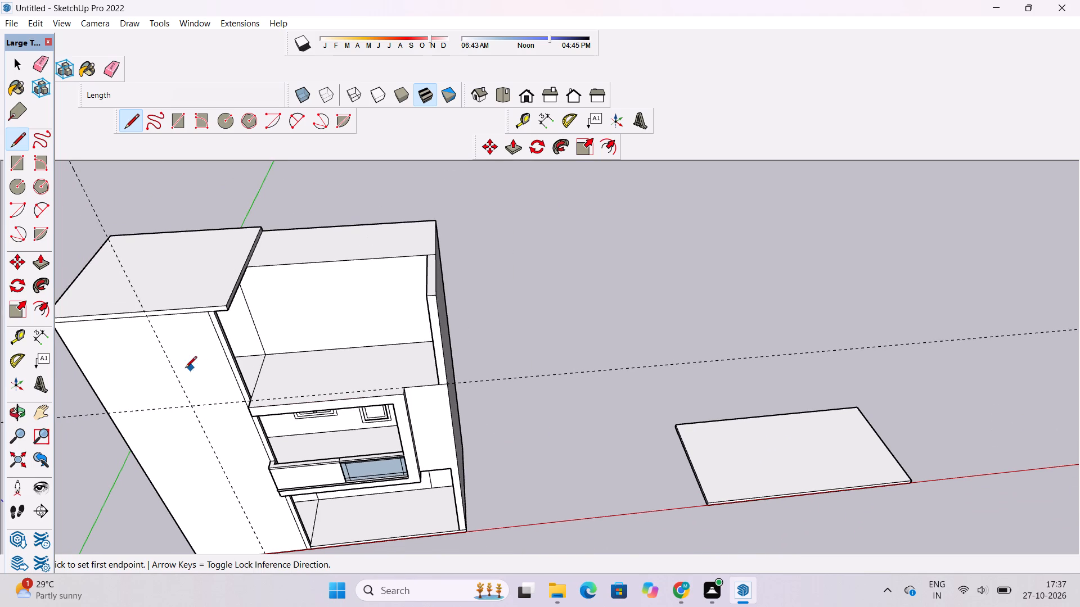
scroll(183, 370, up, 4)
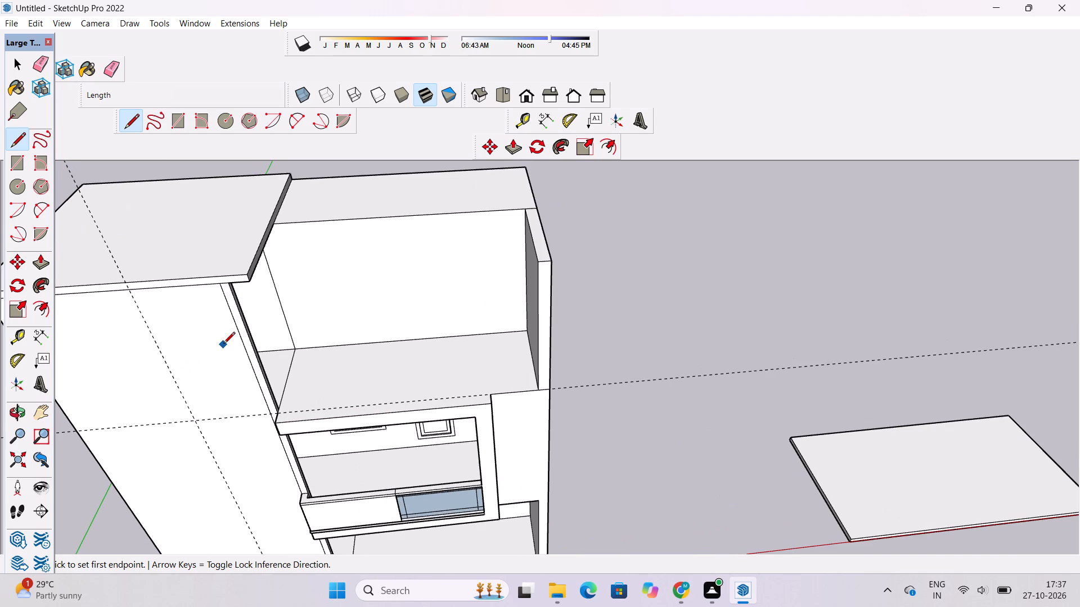
scroll(255, 439, up, 8)
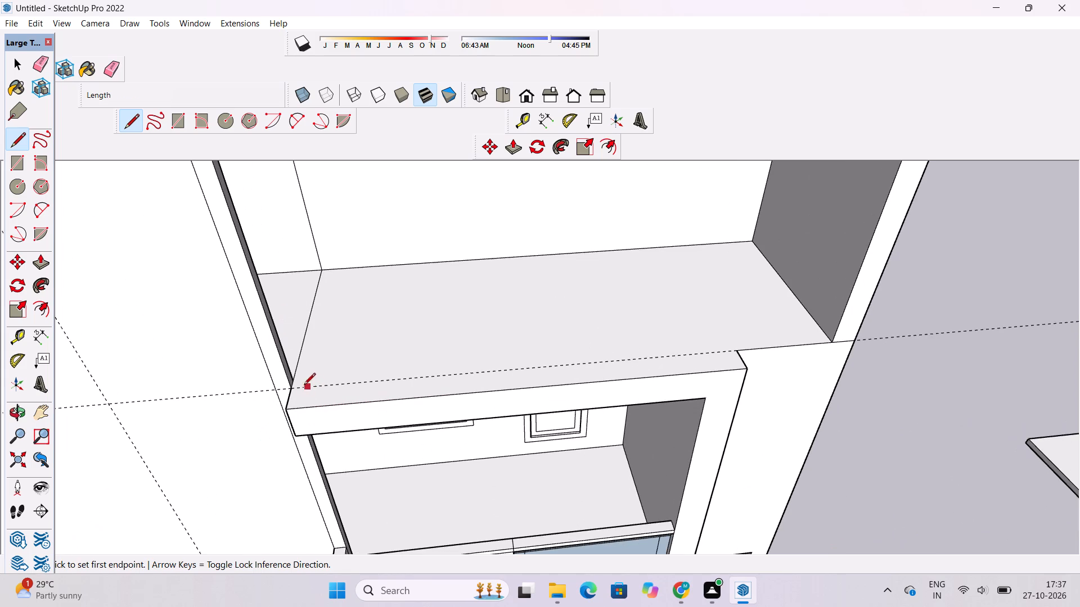
click(289, 389)
scroll(289, 389, down, 3)
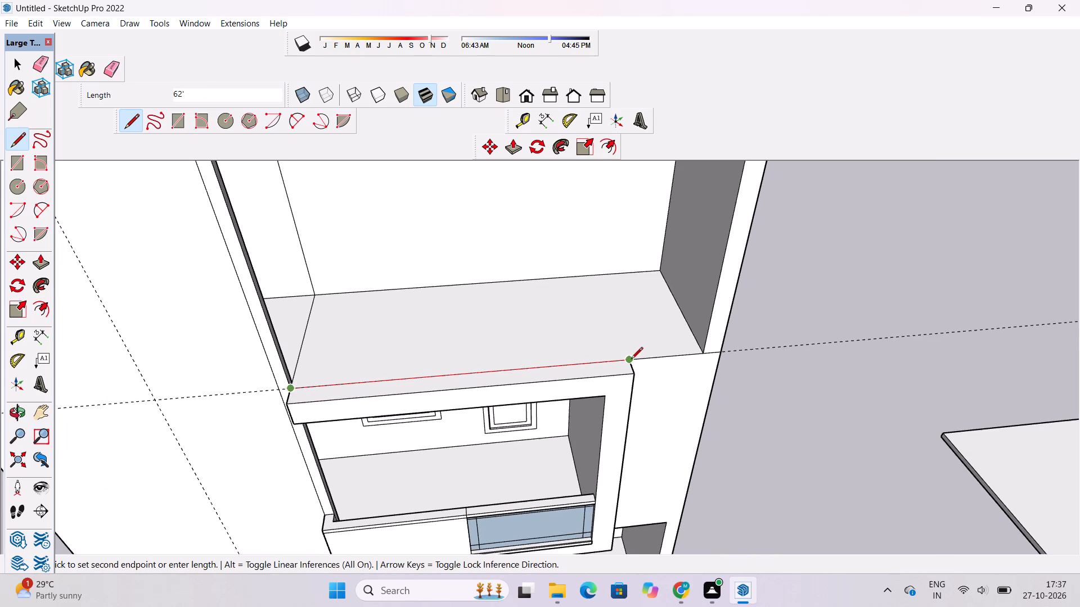
click(625, 362)
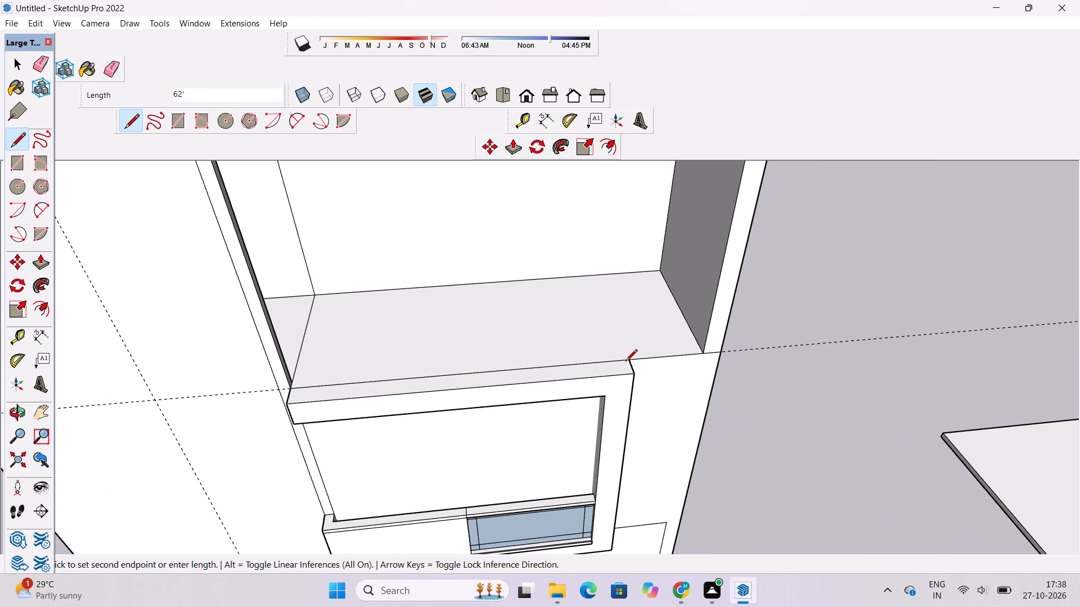
Delete the face covering the middle-storey opening in front of the window and door.
key(o)
drag(649, 442, 627, 312)
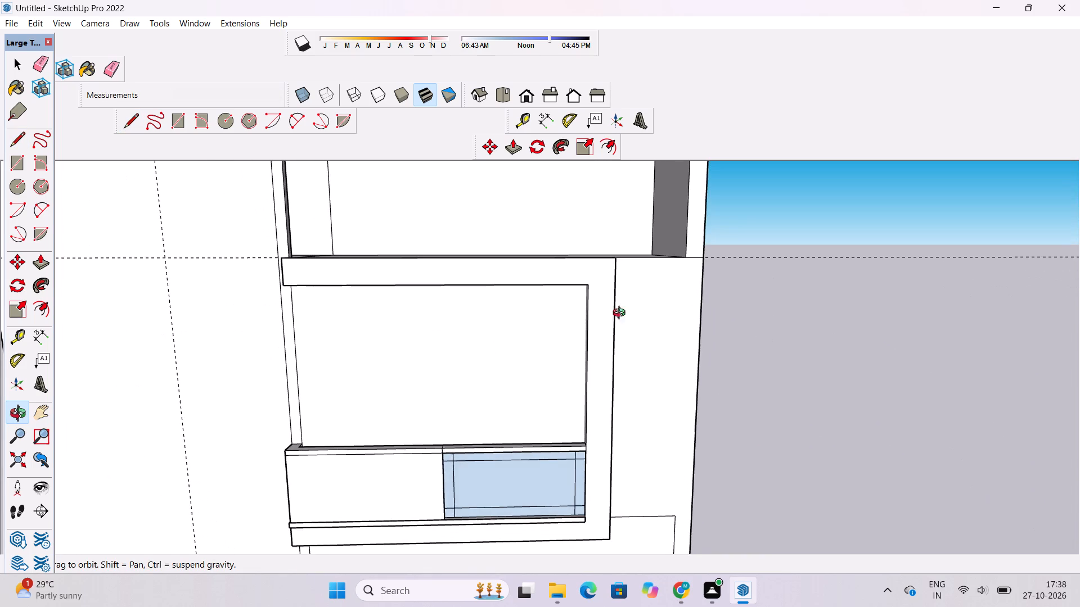
shift+drag(564, 433, 561, 346)
drag(561, 346, 619, 395)
shift+drag(620, 397, 622, 384)
drag(622, 384, 627, 393)
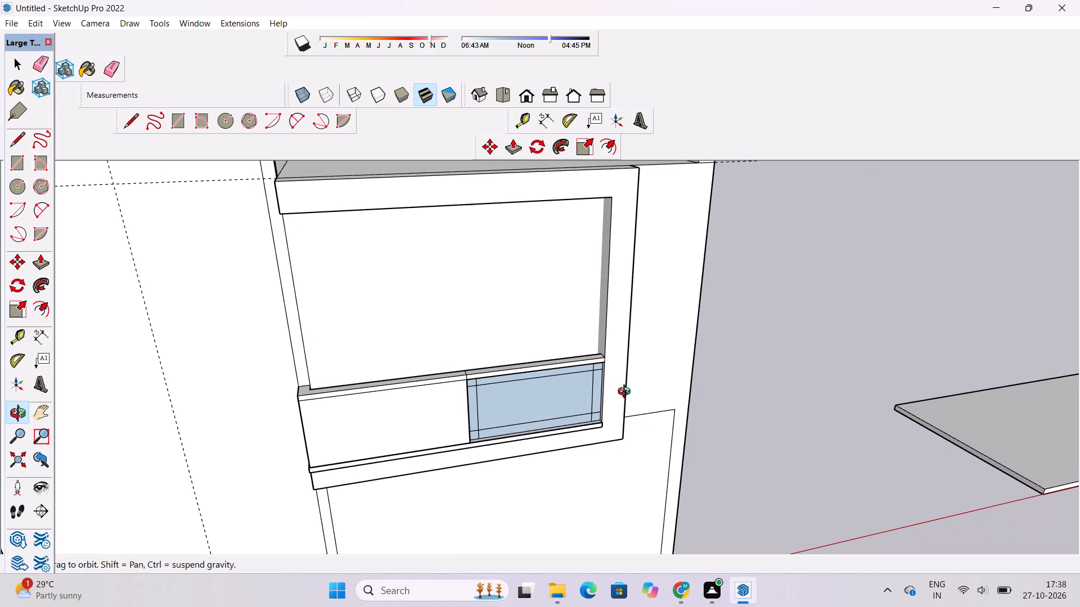
key(space)
click(557, 321)
key(Delete)
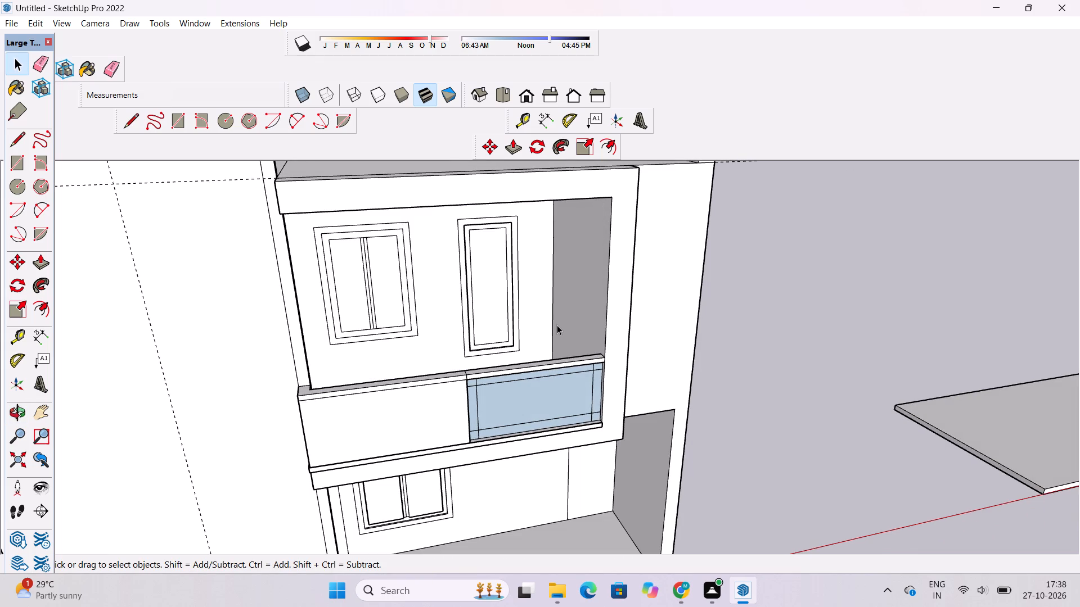
Erase the horizontal guide line running along the terrace slab.
key(o)
drag(609, 399, 565, 383)
shift+drag(552, 396, 552, 378)
scroll(552, 377, down, 2)
shift+drag(560, 366, 558, 398)
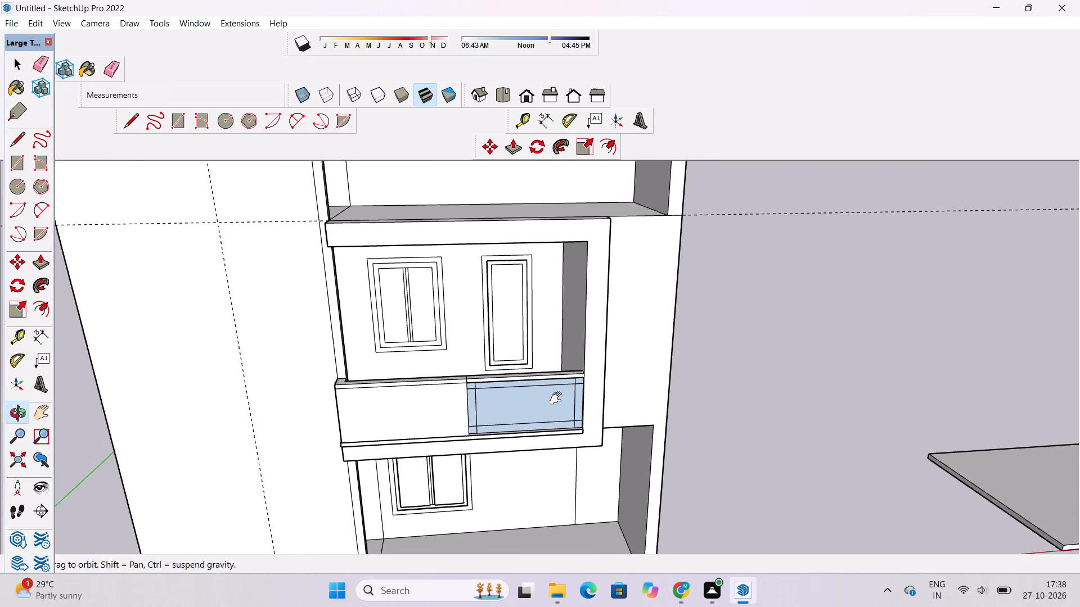
shift+drag(558, 398, 558, 406)
scroll(611, 348, up, 1)
shift+drag(613, 341, 583, 354)
drag(582, 354, 575, 365)
key(e)
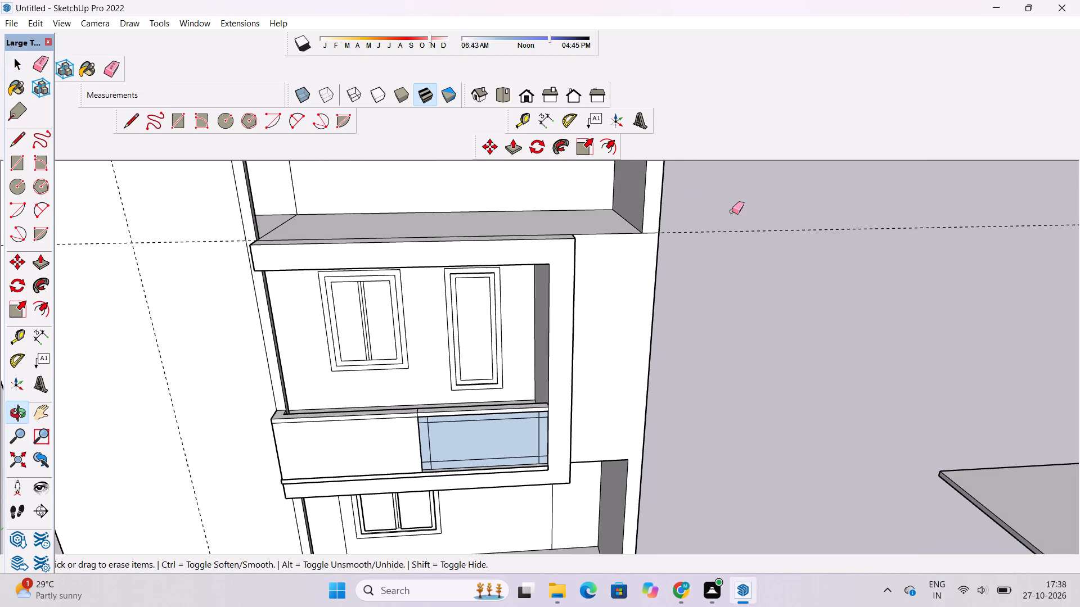
drag(732, 211, 728, 237)
Examine the middle-storey frame, its infill panel and the divided terrace slab from several angles.
key(o)
shift+drag(695, 290, 661, 296)
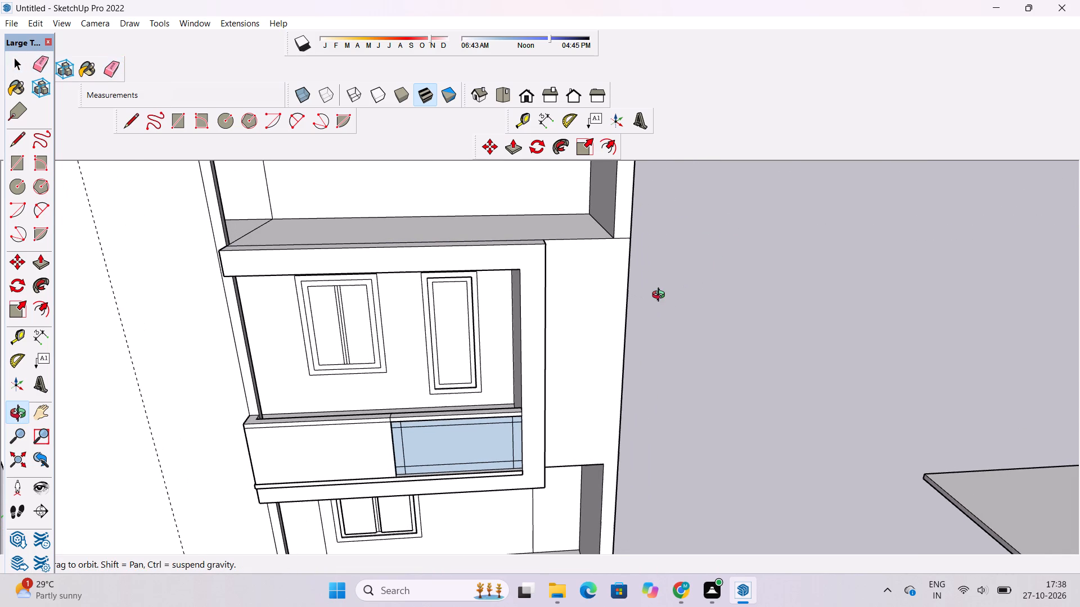
shift+click(616, 304)
scroll(611, 307, down, 1)
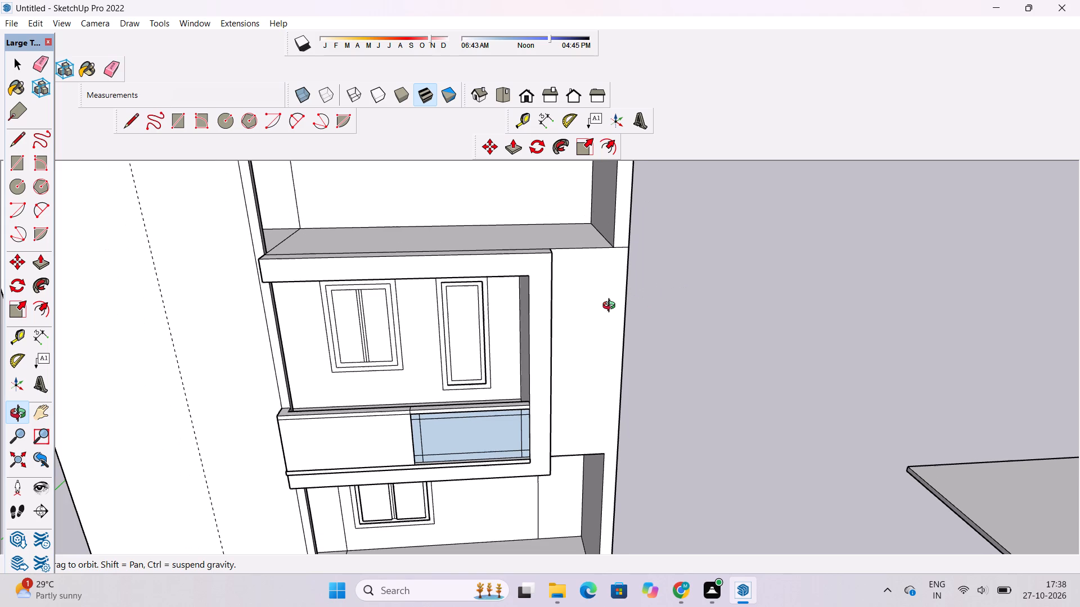
shift+click(598, 319)
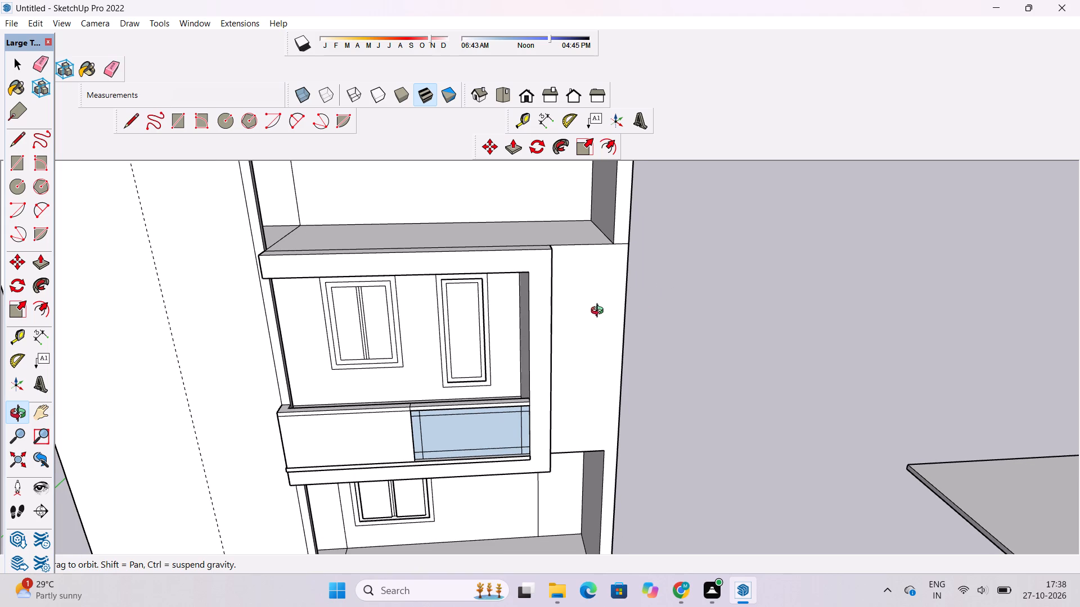
shift+drag(588, 349, 577, 330)
drag(575, 328, 605, 347)
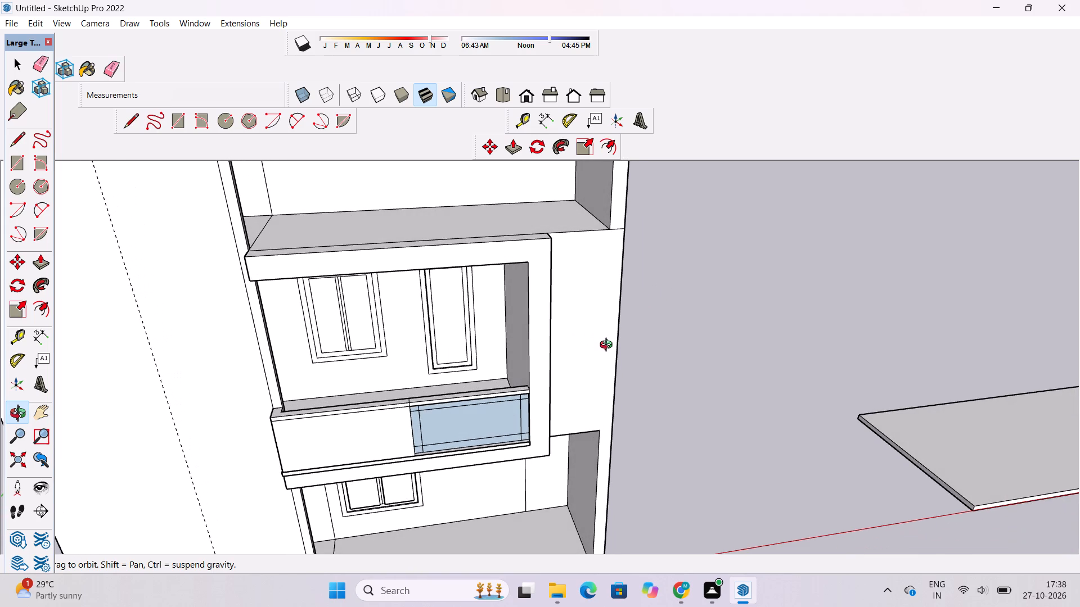
drag(589, 350, 448, 355)
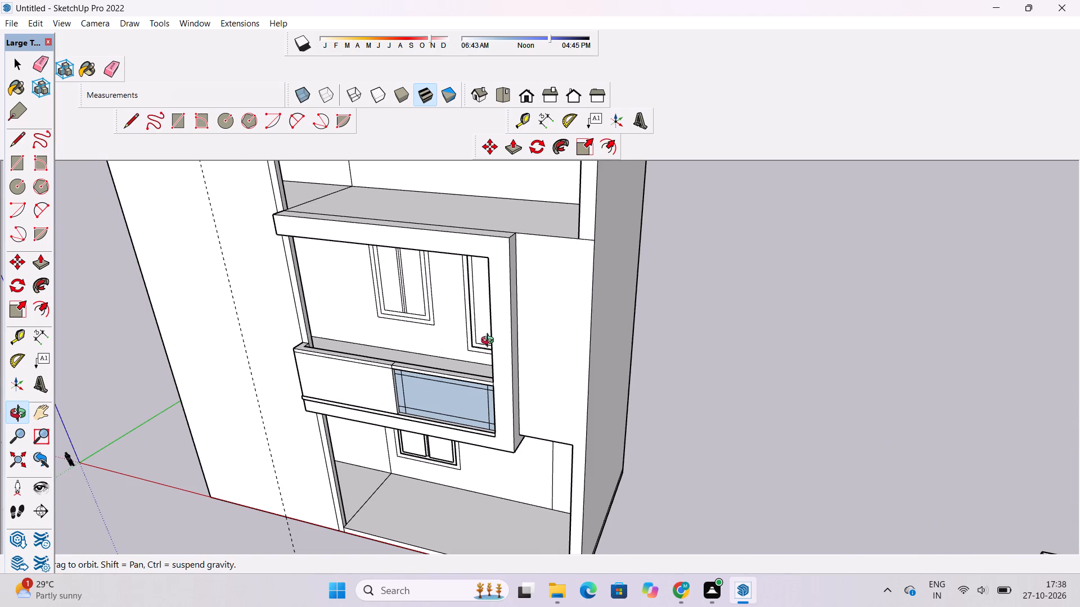
Examine the front facade and the ground-storey opening beneath the middle-storey frame from several angles.
scroll(525, 336, down, 2)
shift+click(528, 334)
drag(555, 339, 512, 346)
shift+drag(516, 338, 528, 318)
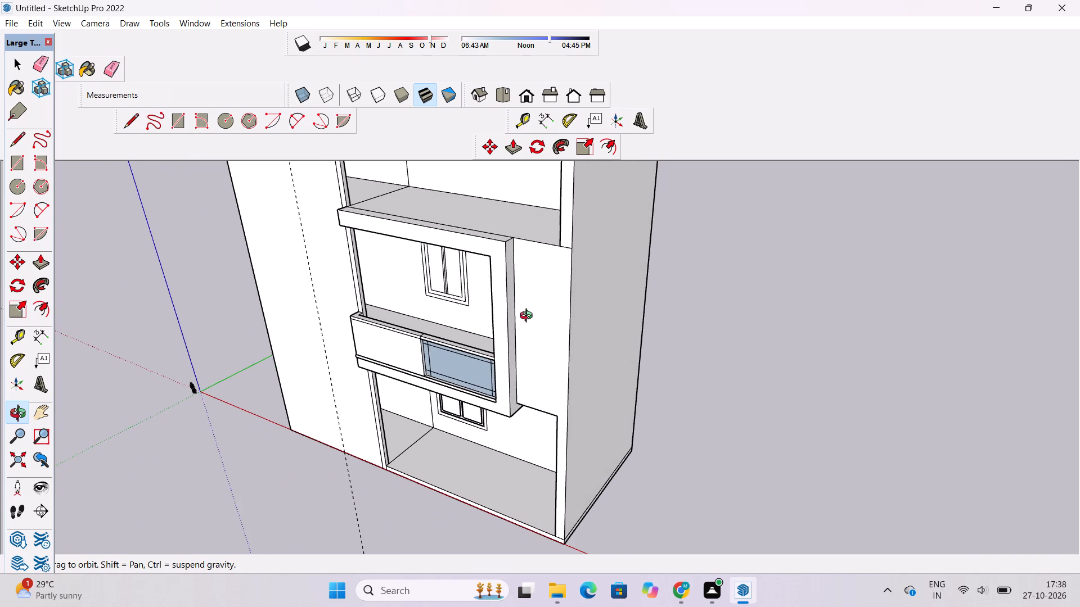
click(529, 317)
key(p)
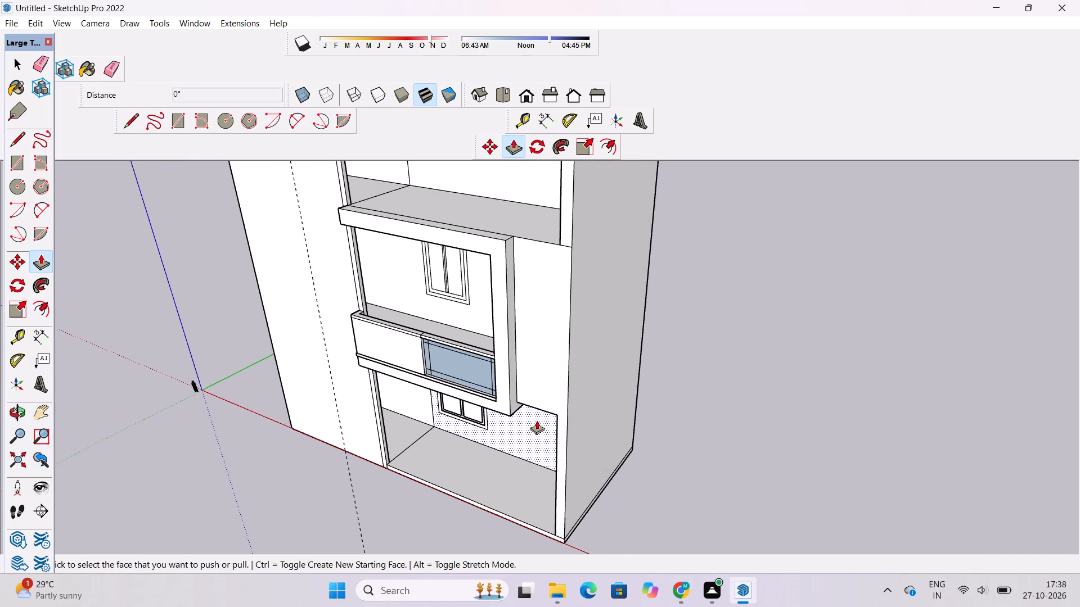
key(o)
shift+drag(529, 455, 547, 393)
drag(547, 393, 583, 384)
shift+drag(583, 384, 586, 370)
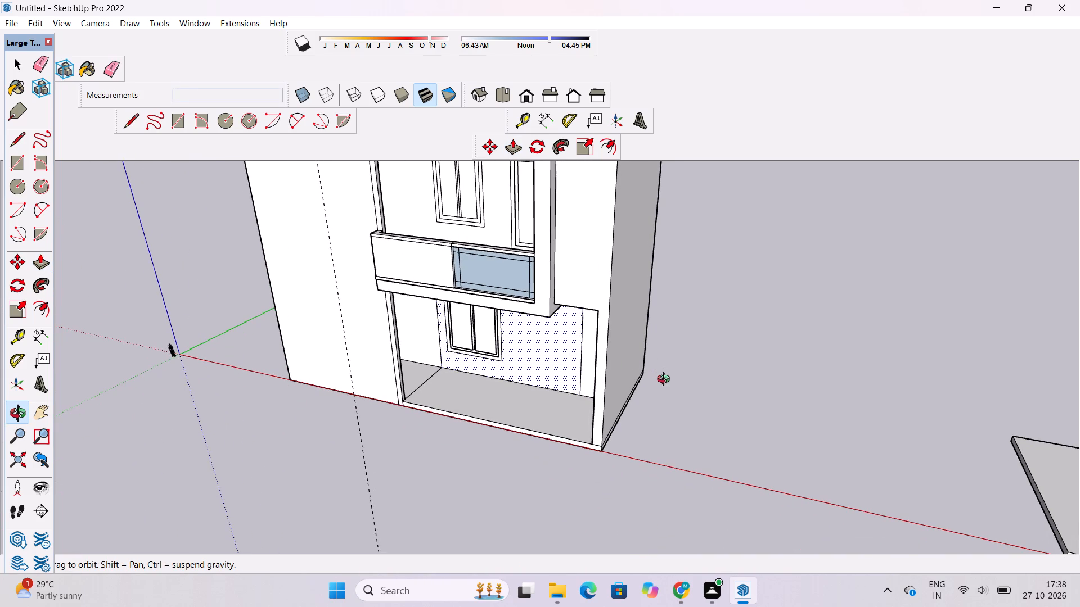
key(space)
click(668, 379)
key(o)
shift+drag(565, 405, 564, 392)
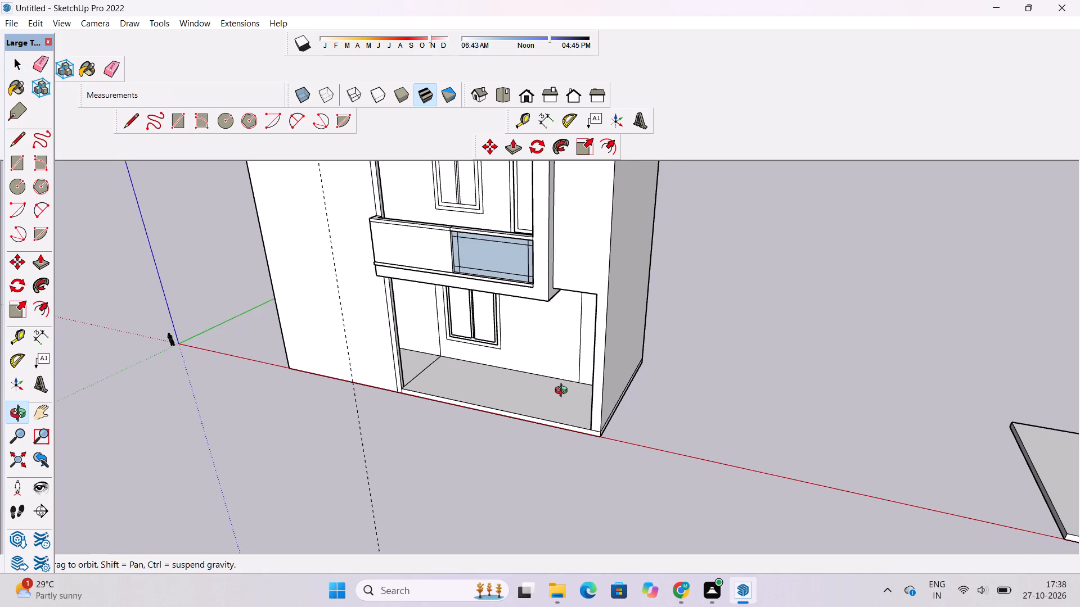
drag(564, 392, 638, 418)
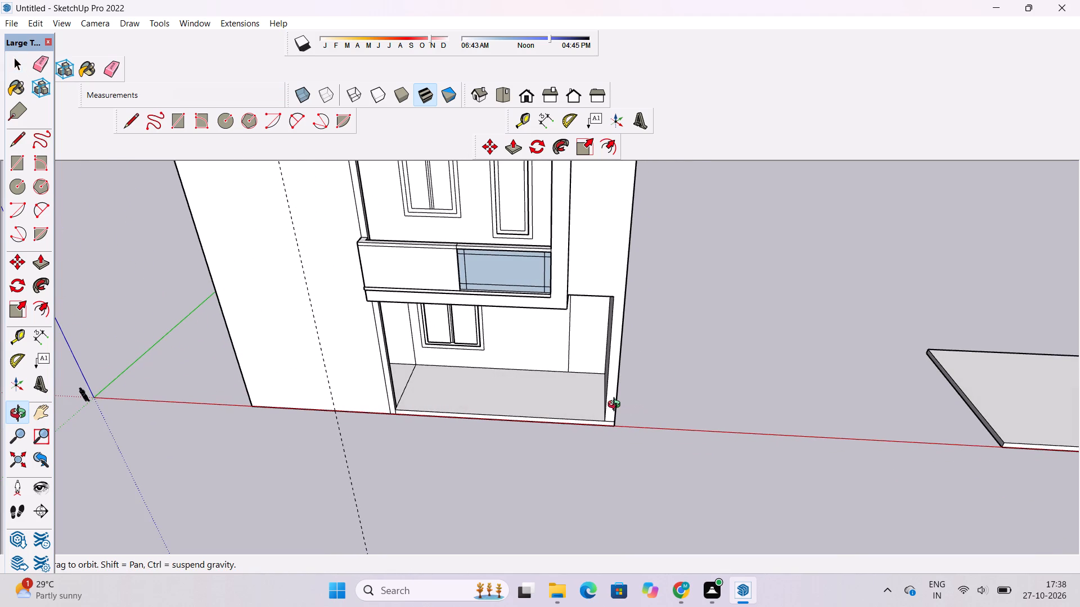
shift+drag(595, 411, 607, 419)
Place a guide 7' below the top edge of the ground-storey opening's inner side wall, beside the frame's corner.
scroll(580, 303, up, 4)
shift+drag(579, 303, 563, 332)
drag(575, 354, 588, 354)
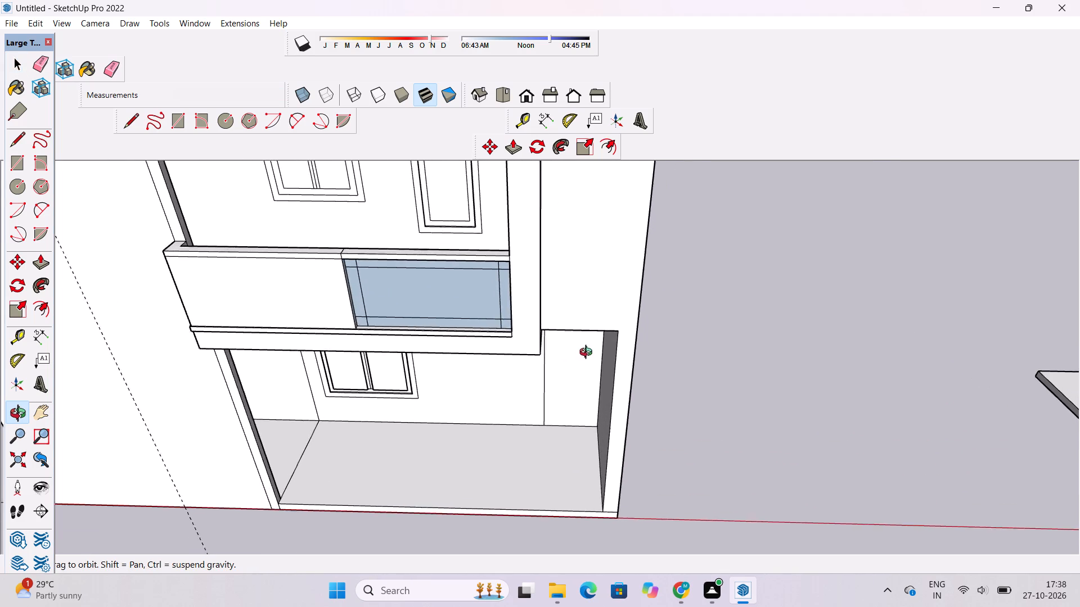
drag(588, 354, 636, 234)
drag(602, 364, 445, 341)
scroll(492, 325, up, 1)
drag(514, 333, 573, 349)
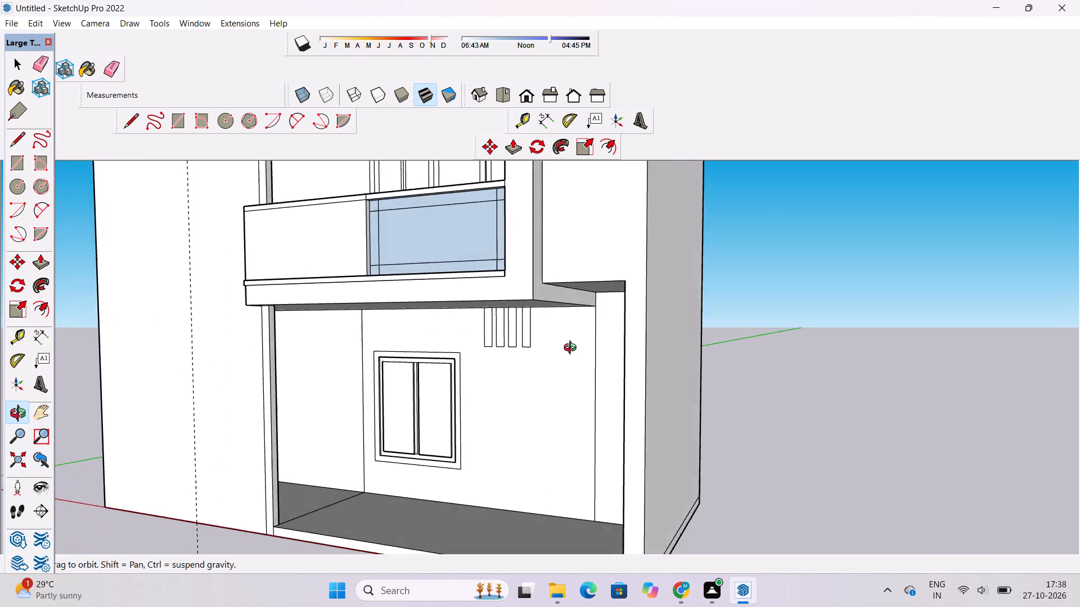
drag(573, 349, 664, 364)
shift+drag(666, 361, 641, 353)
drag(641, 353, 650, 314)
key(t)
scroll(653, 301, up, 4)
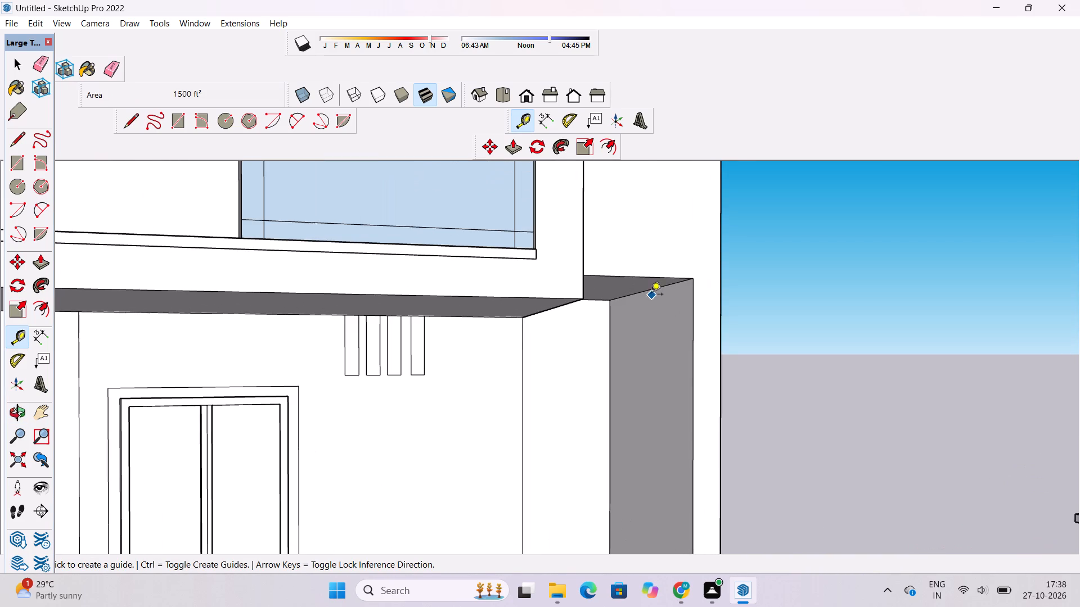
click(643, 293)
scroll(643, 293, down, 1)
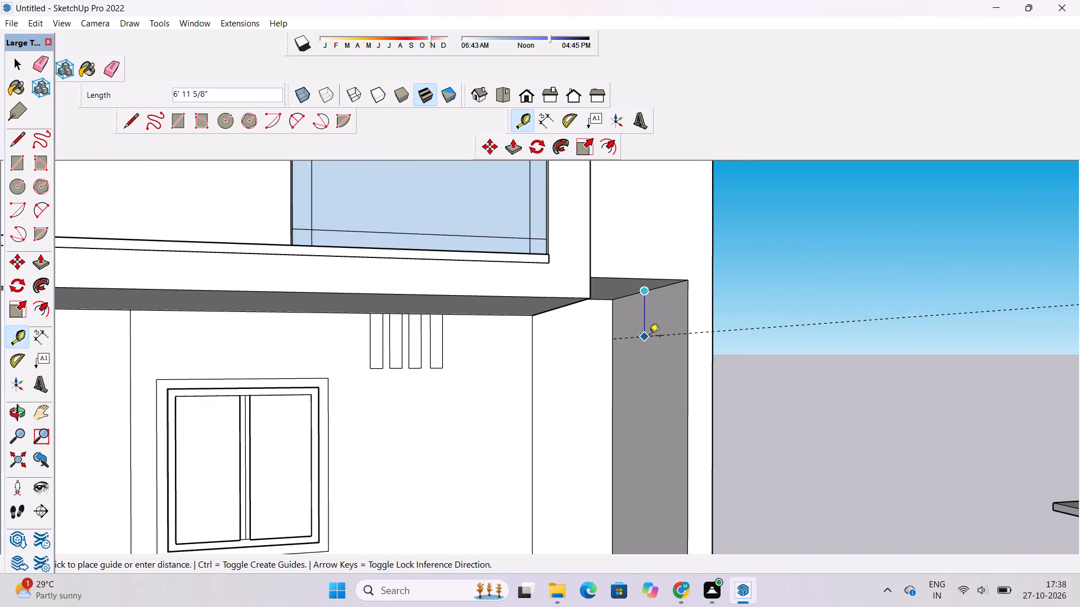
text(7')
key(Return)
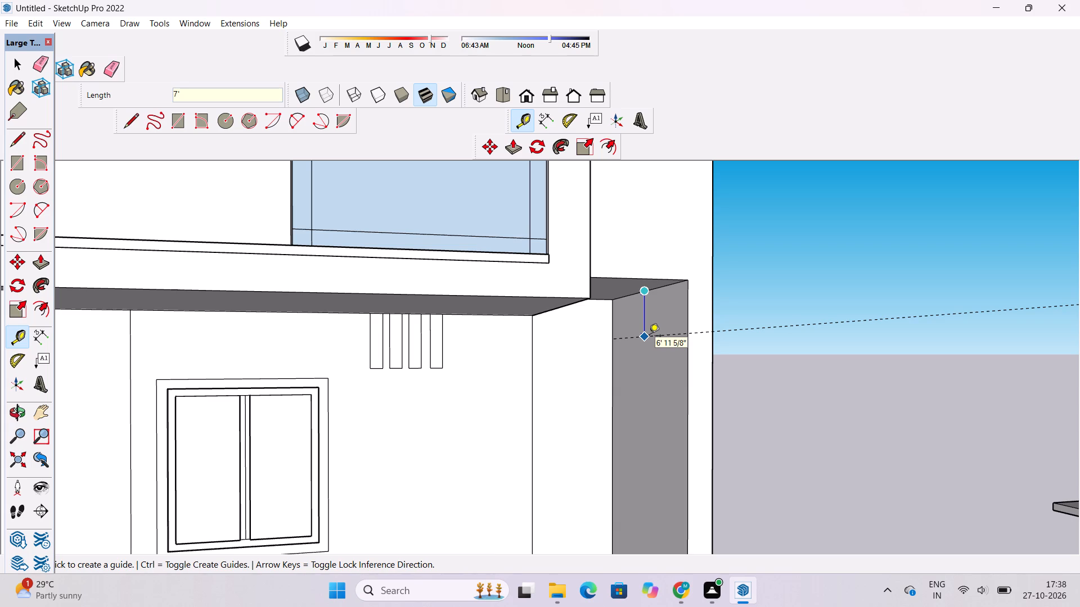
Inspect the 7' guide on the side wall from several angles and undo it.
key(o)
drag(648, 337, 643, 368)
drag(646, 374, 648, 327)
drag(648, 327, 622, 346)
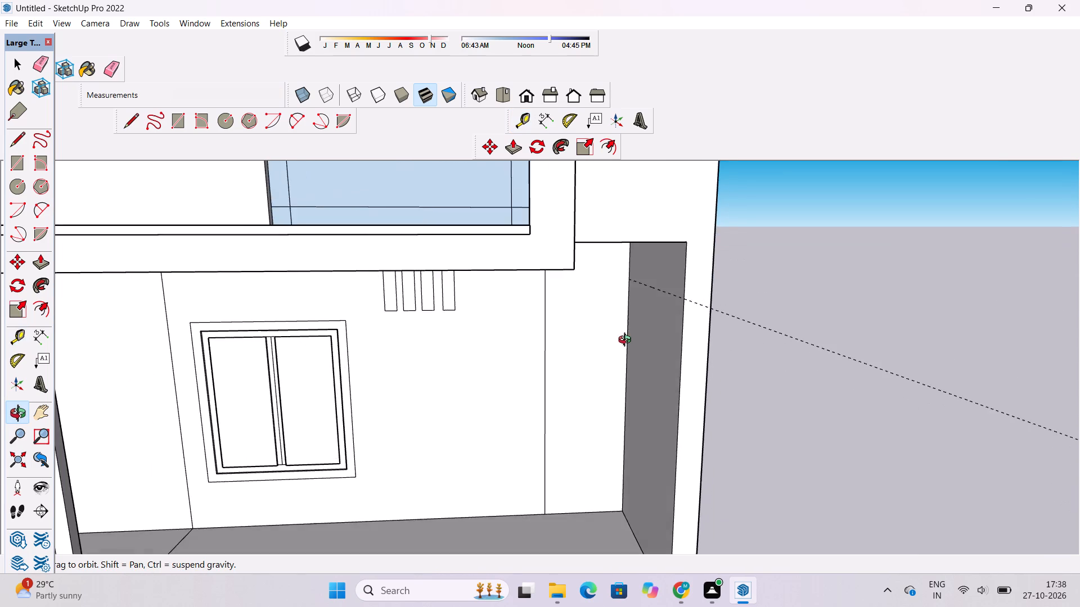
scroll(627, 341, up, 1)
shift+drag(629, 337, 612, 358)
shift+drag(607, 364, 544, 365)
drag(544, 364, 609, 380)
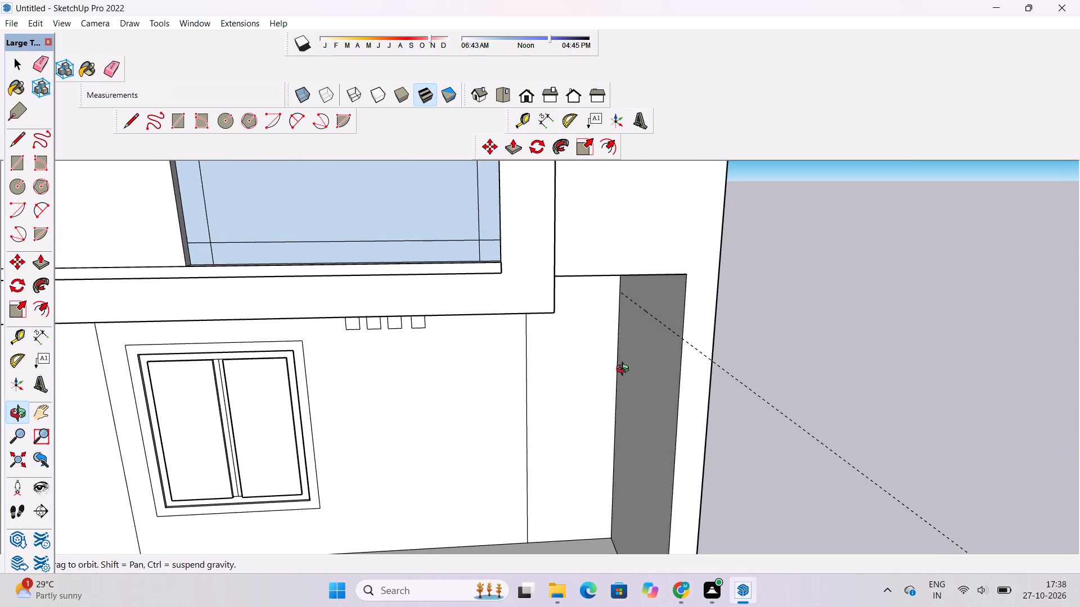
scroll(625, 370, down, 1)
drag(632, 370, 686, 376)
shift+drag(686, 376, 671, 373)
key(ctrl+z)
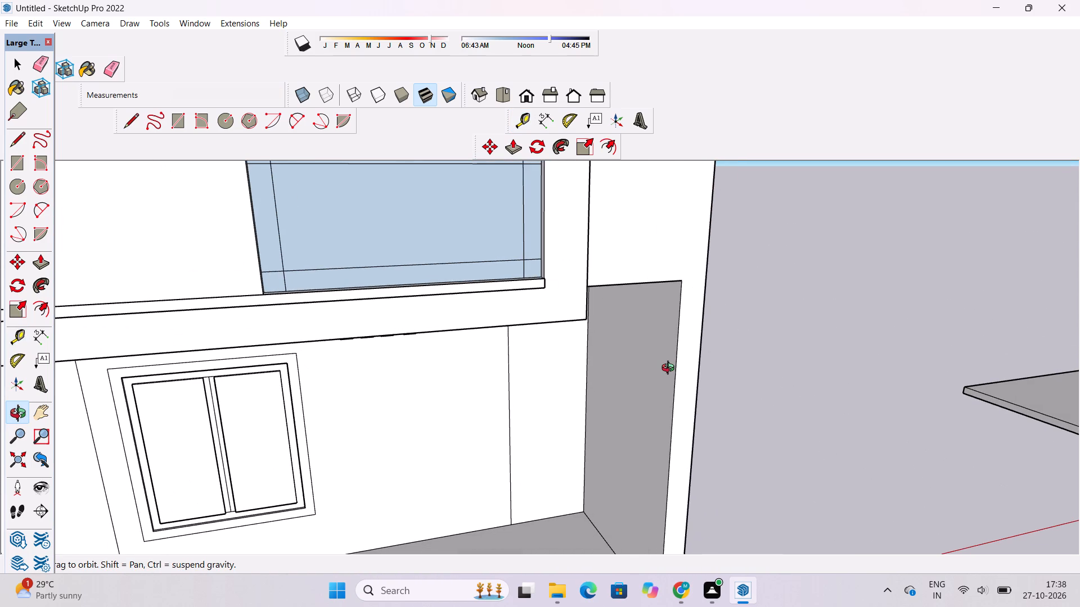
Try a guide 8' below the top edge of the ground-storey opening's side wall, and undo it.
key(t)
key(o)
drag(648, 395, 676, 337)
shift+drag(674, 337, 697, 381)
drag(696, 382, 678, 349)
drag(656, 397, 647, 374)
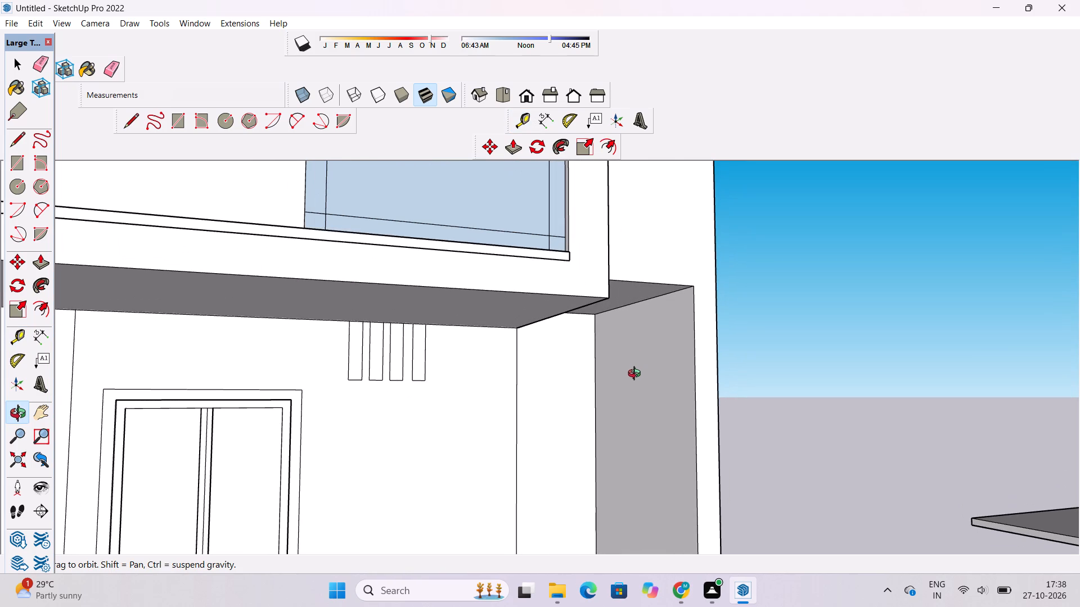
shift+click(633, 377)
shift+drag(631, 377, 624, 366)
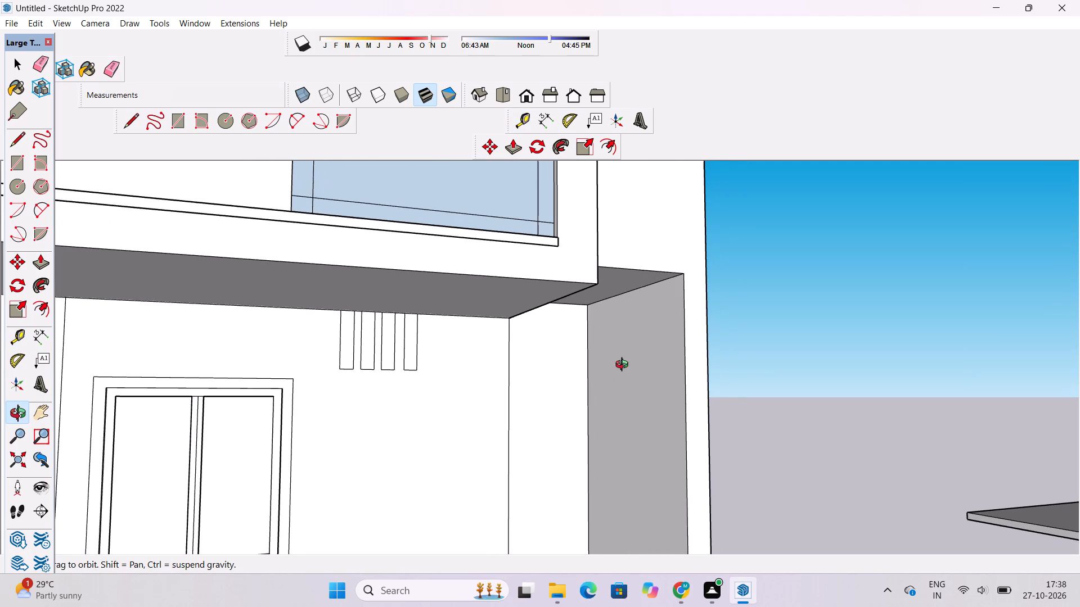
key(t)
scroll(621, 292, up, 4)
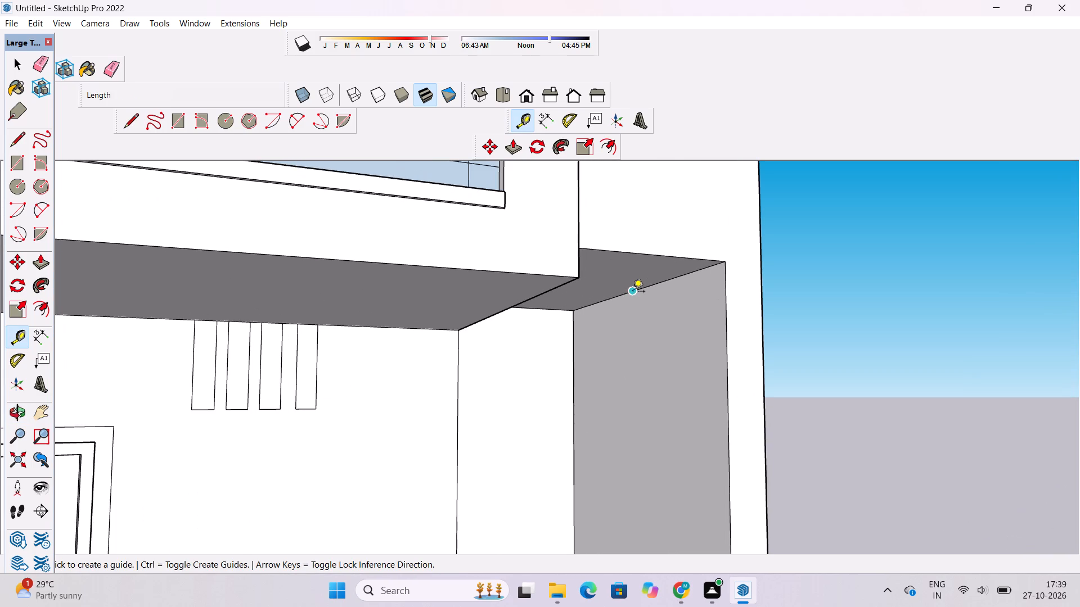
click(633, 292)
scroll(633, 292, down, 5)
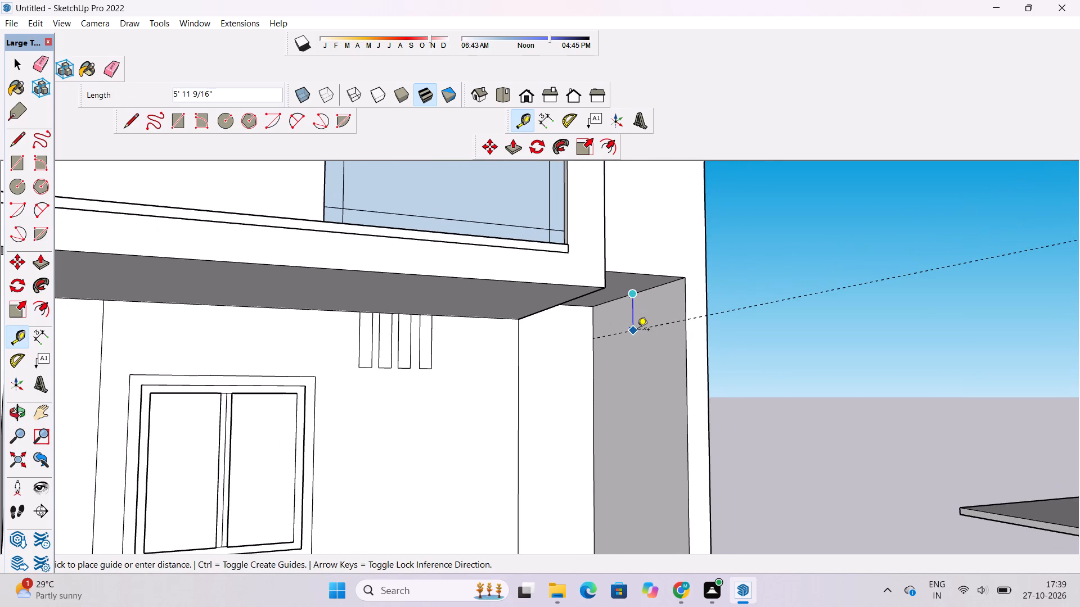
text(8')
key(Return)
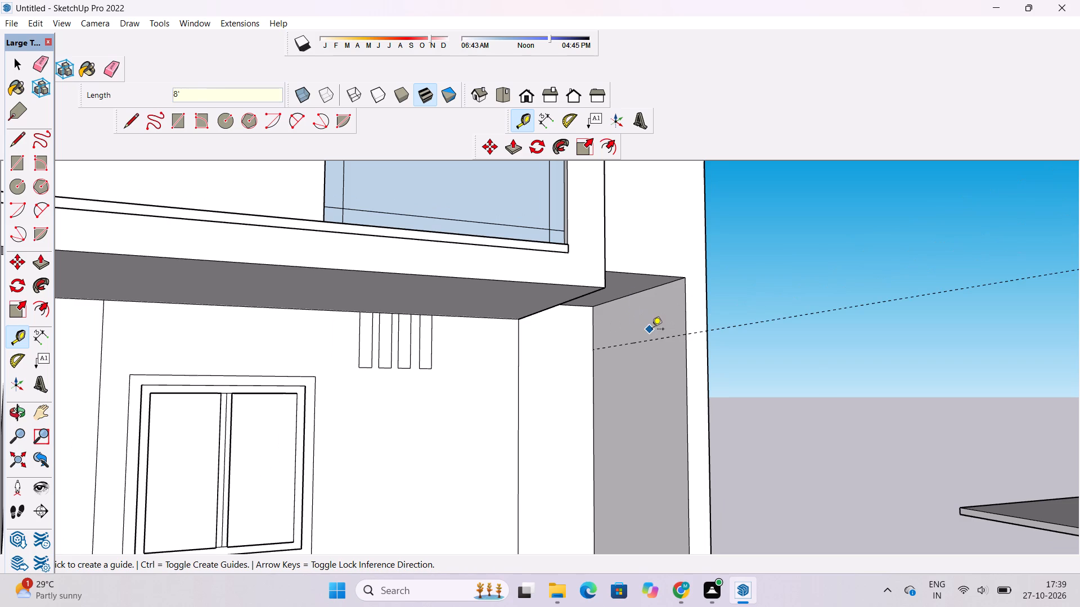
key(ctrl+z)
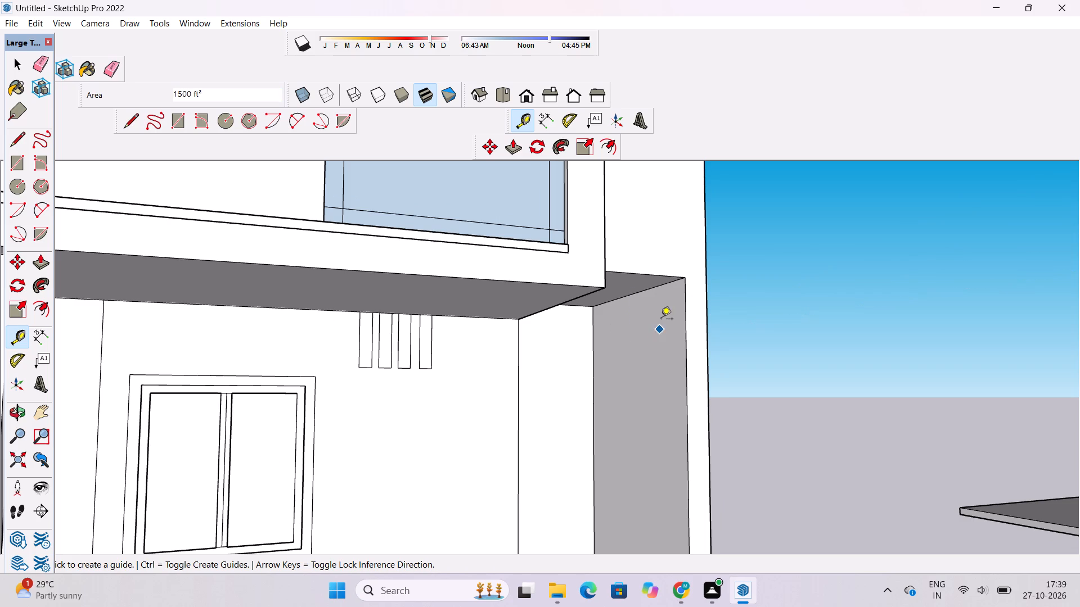
Place a guide 9' below the top edge of the ground-storey opening's inner side wall.
click(634, 293)
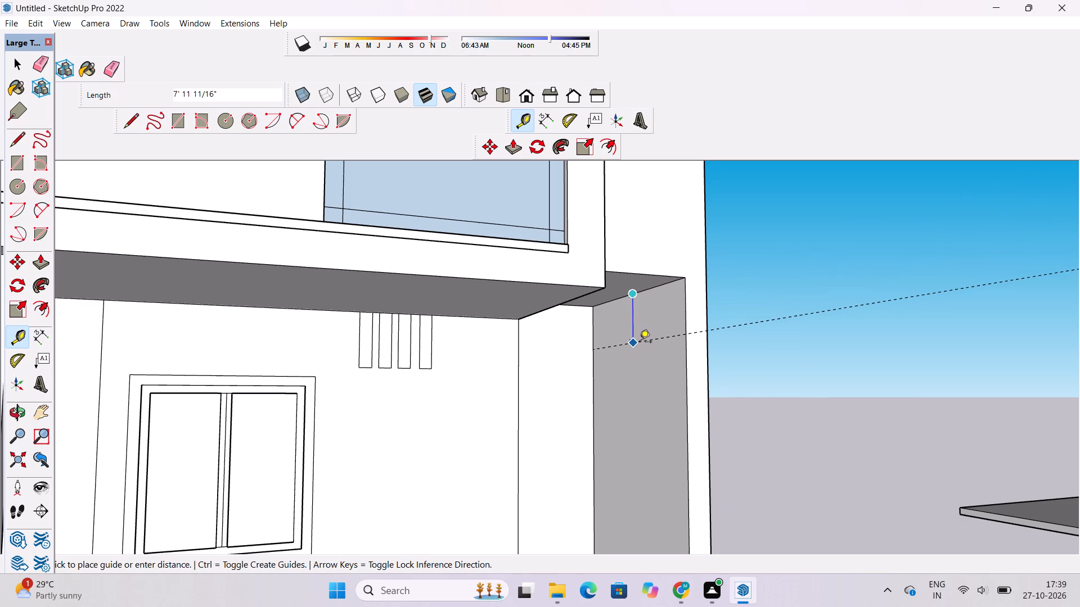
text(9')
key(Return)
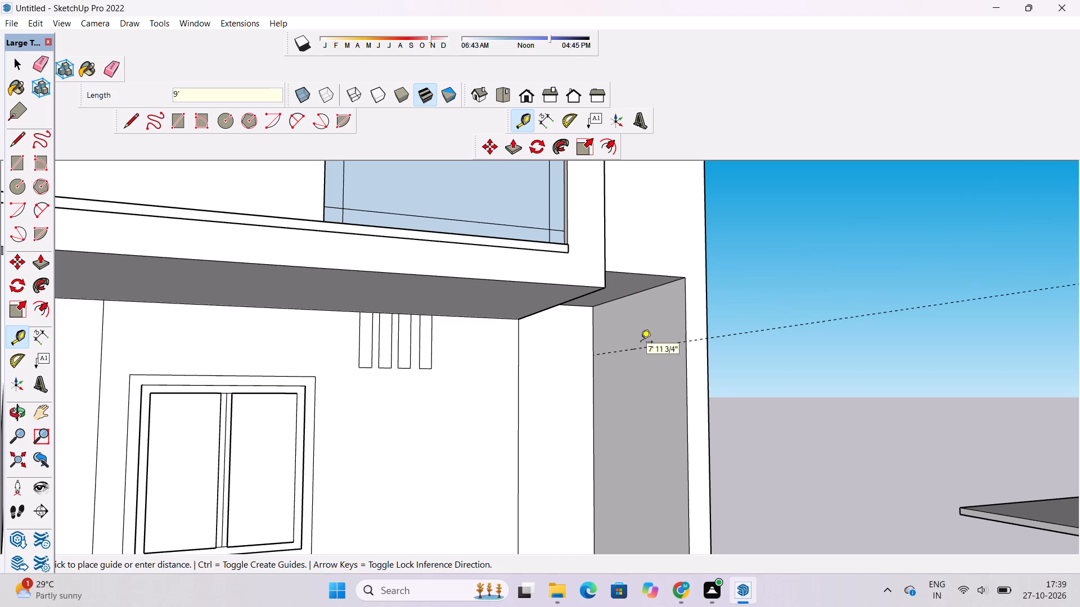
Draw a 30' line along the guide across the inner side wall, from its back edge to its front edge.
key(l)
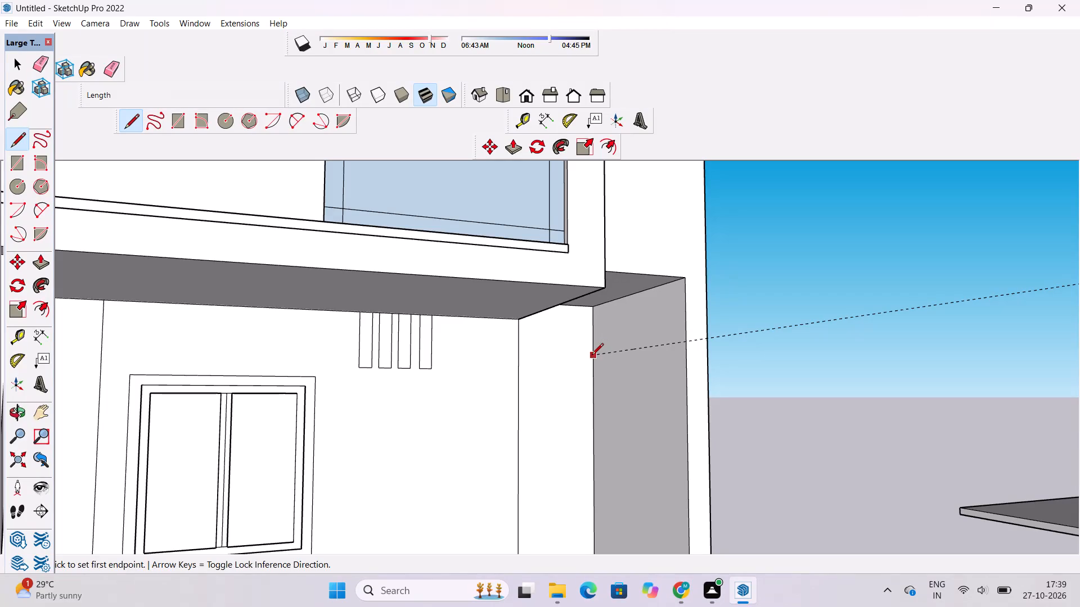
click(595, 355)
click(686, 345)
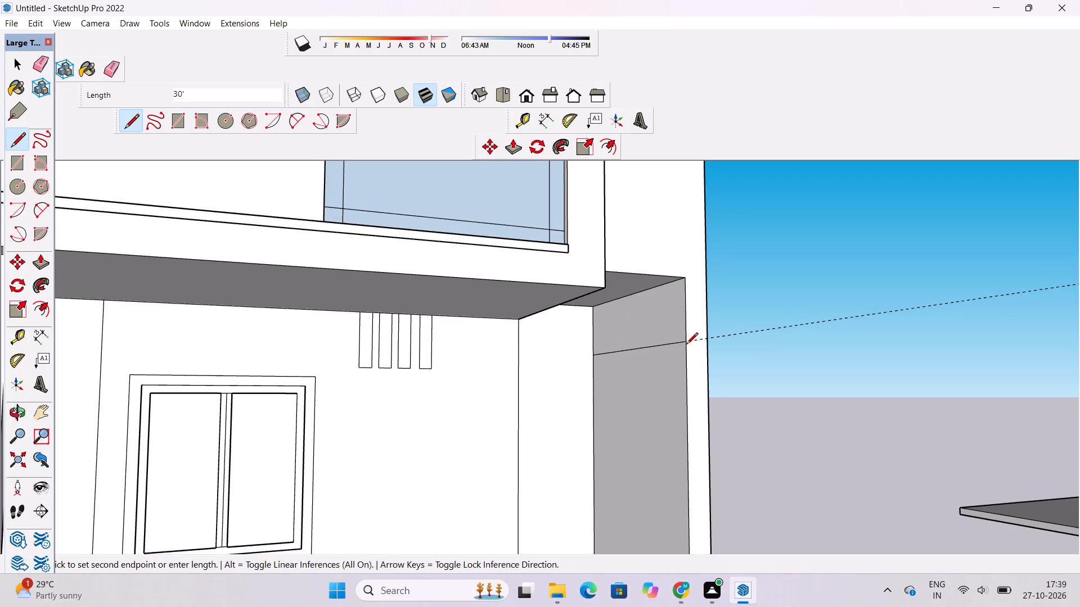
Erase the guide line running along the side wall.
key(e)
drag(769, 311, 769, 334)
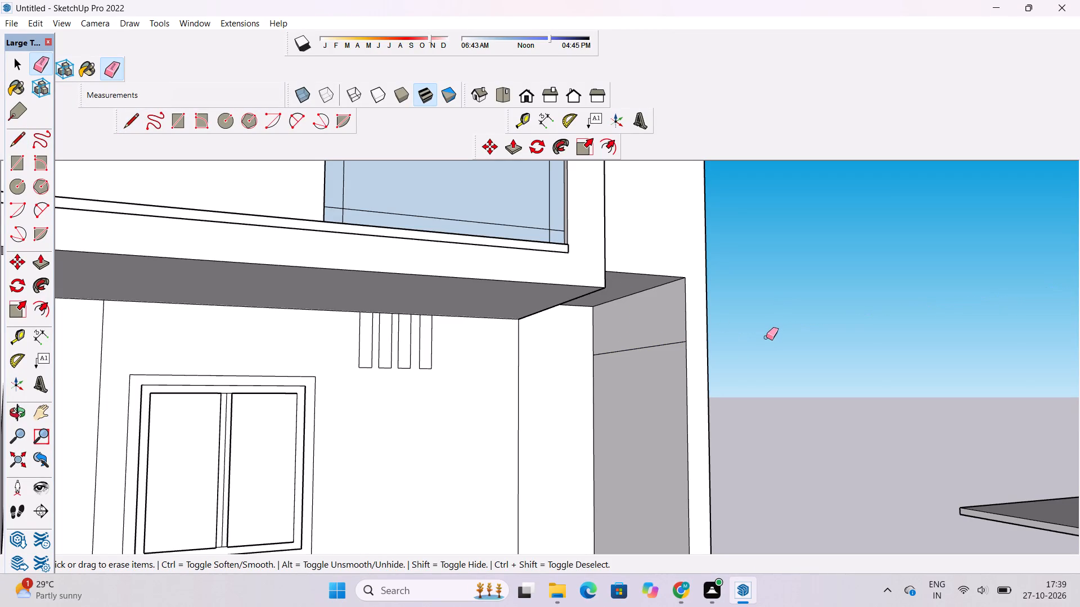
Push/Pull the strip above the new side-wall line 14' 6" into the opening, as far as the projecting frame.
key(o)
drag(758, 343, 674, 389)
shift+drag(625, 395, 632, 357)
scroll(637, 350, down, 2)
drag(637, 350, 637, 368)
scroll(637, 351, up, 1)
shift+drag(640, 346, 640, 368)
drag(645, 368, 689, 349)
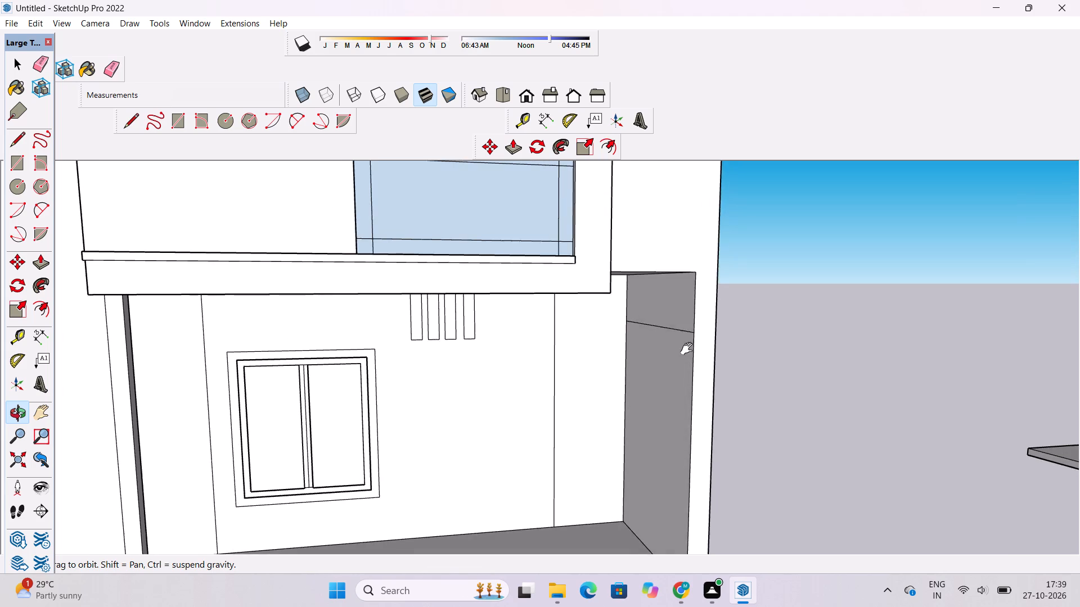
drag(689, 349, 694, 325)
click(690, 325)
key(p)
click(688, 288)
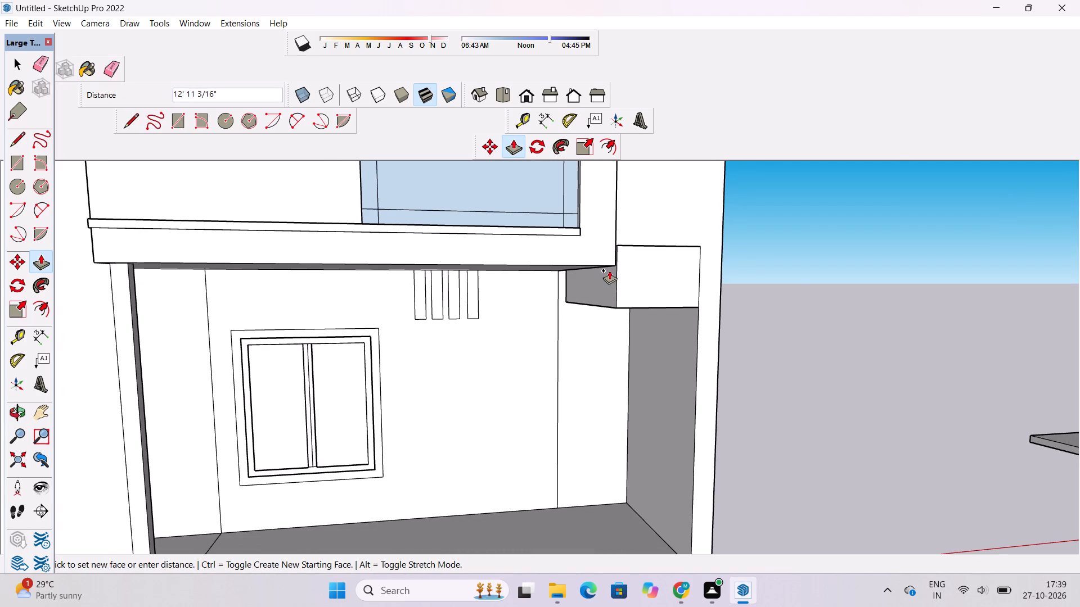
scroll(617, 264, up, 10)
click(608, 271)
scroll(598, 279, down, 4)
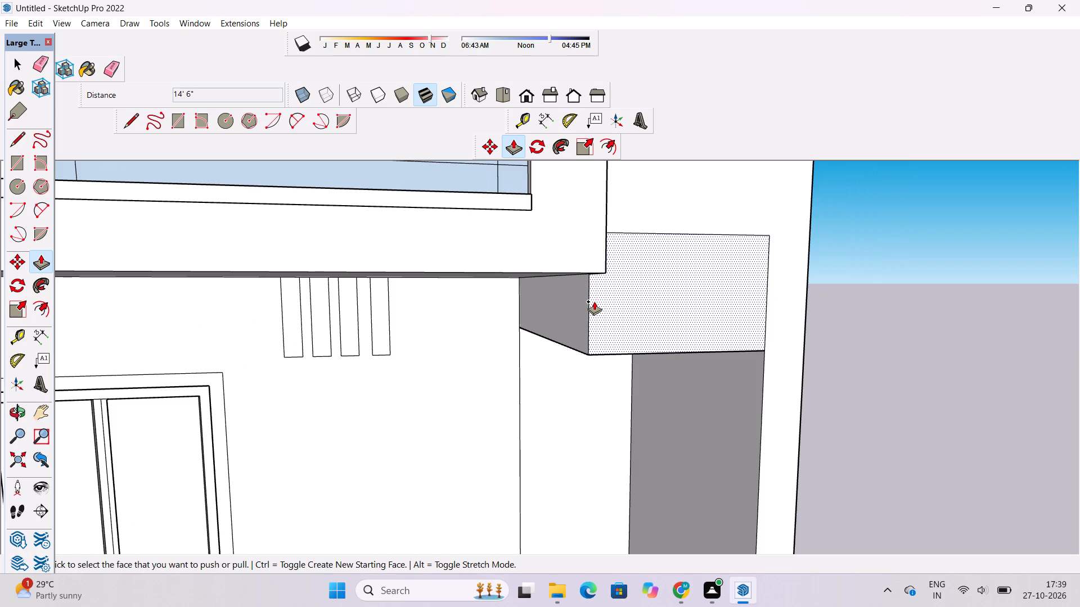
Erase the top and outer edges separating the extruded block's front face from the surrounding facade wall.
key(o)
drag(727, 337, 647, 324)
scroll(640, 311, down, 6)
drag(639, 319, 652, 345)
shift+drag(653, 345, 607, 324)
drag(606, 323, 634, 332)
scroll(645, 312, down, 3)
shift+drag(638, 308, 620, 370)
shift+click(619, 370)
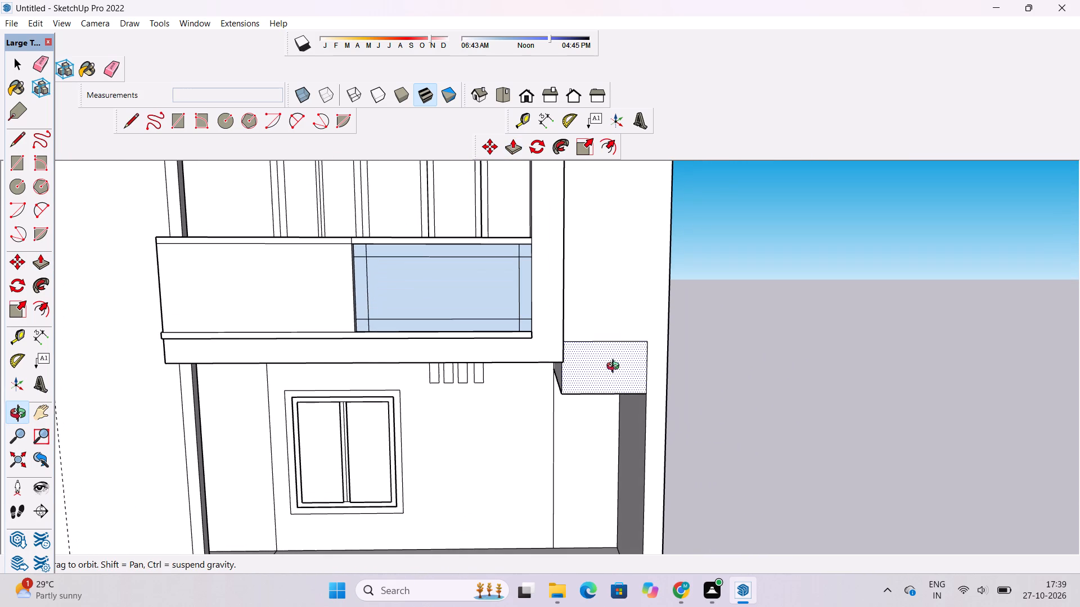
key(e)
drag(624, 306, 611, 346)
drag(648, 346, 645, 351)
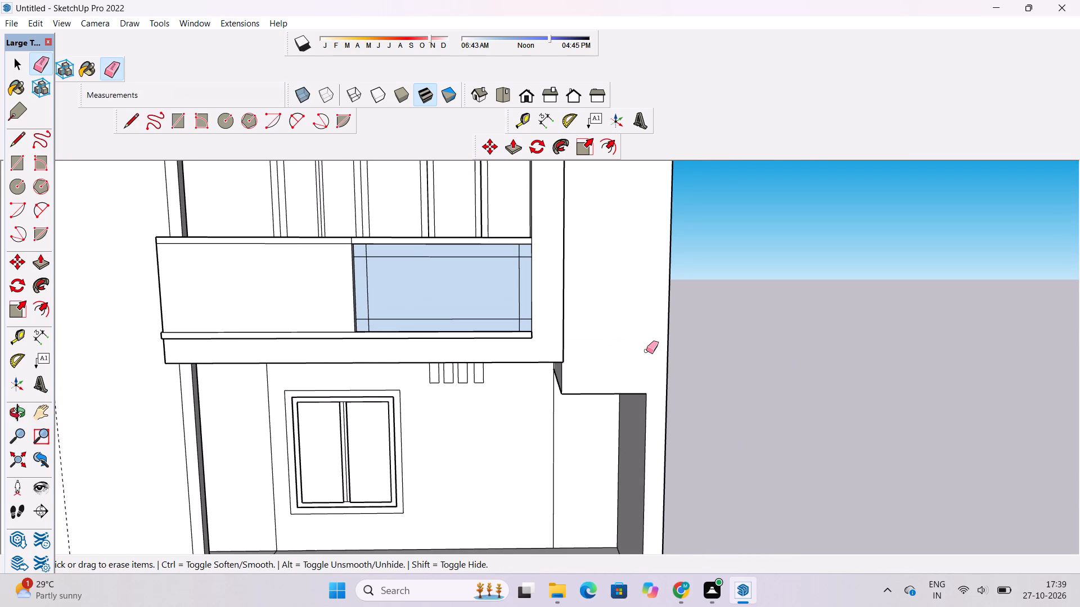
Examine the facade with the extruded block above the ground-storey opening.
scroll(601, 382, down, 1)
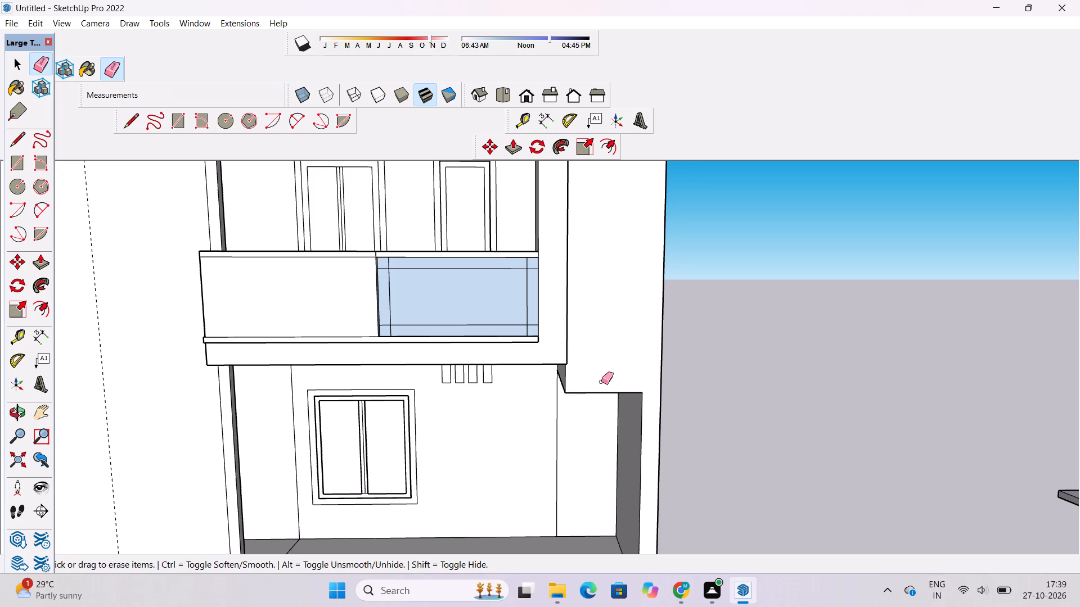
key(o)
shift+drag(606, 377, 584, 386)
scroll(584, 386, down, 2)
shift+drag(605, 378, 605, 389)
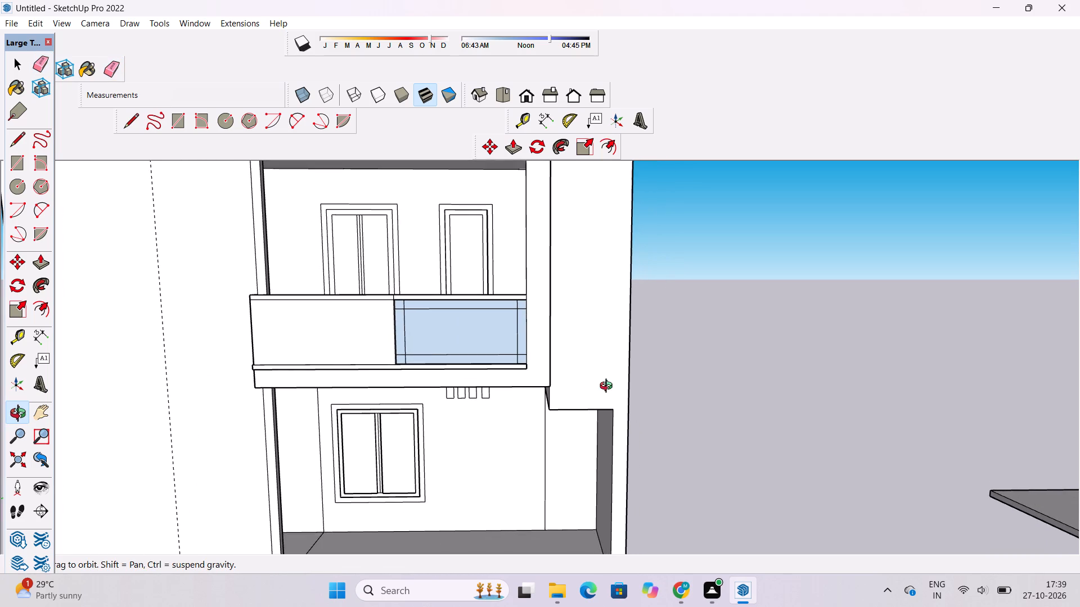
drag(609, 387, 575, 383)
scroll(577, 378, down, 5)
shift+drag(578, 378, 567, 404)
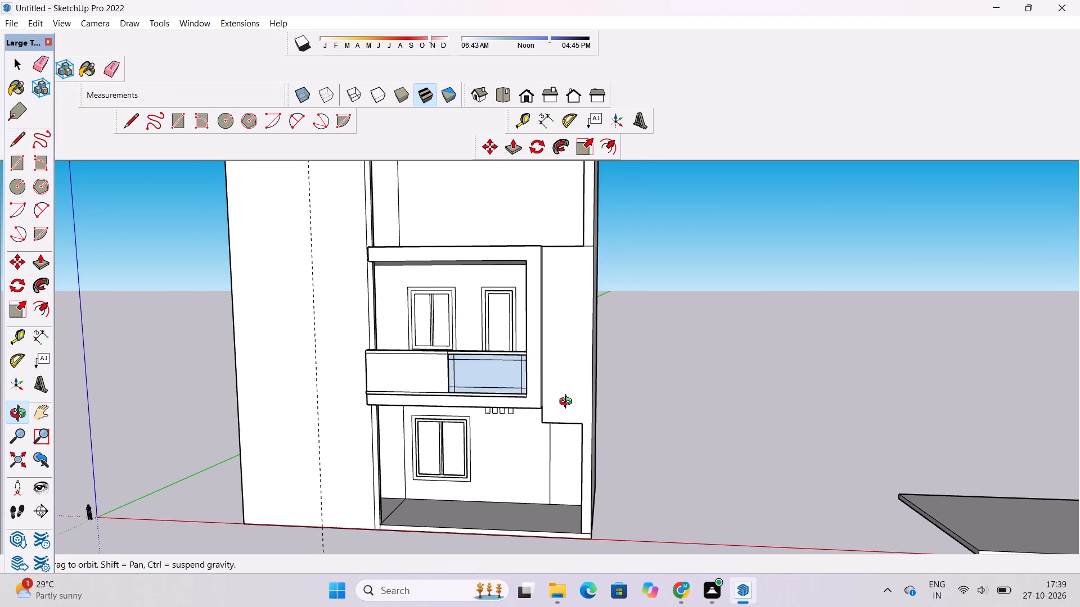
scroll(555, 371, up, 1)
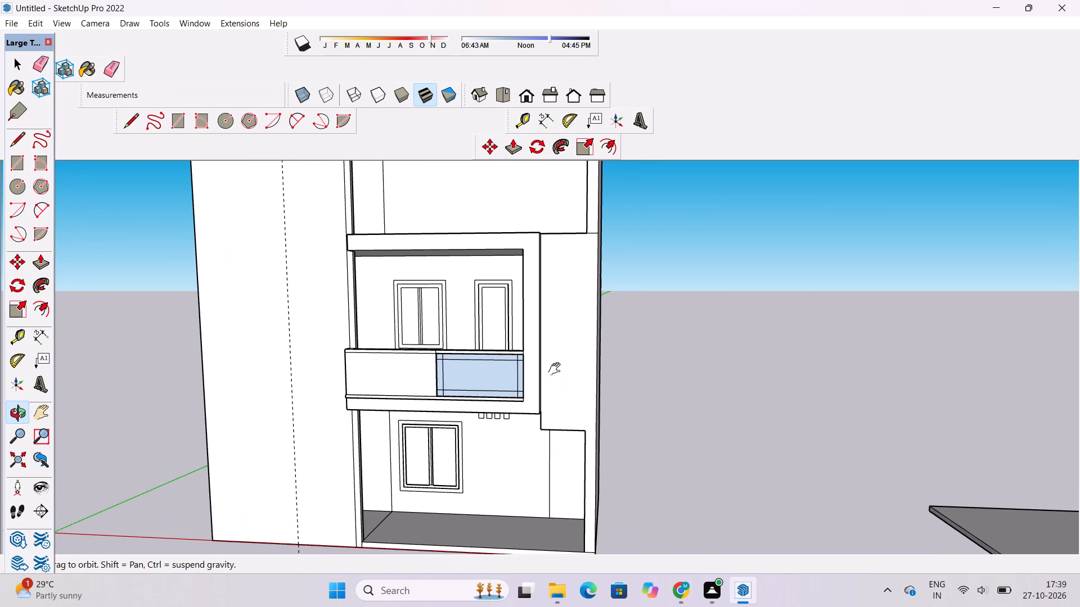
Draw a line from the dropped block's lower outer corner up to the frame's underside level, continuing 14' 6" across to the frame's lower corner.
shift+drag(557, 370, 561, 403)
drag(564, 403, 525, 407)
scroll(533, 407, up, 3)
shift+drag(541, 409, 541, 401)
shift+drag(549, 428, 544, 415)
drag(544, 440, 542, 432)
key(l)
scroll(591, 463, down, 1)
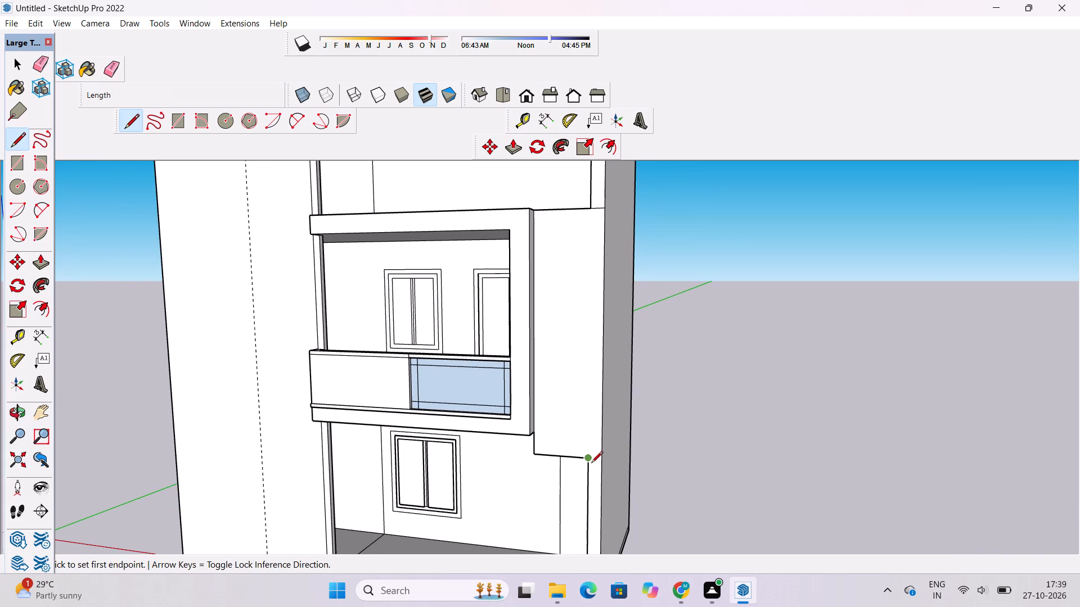
scroll(591, 464, up, 1)
scroll(603, 464, down, 3)
scroll(597, 459, up, 2)
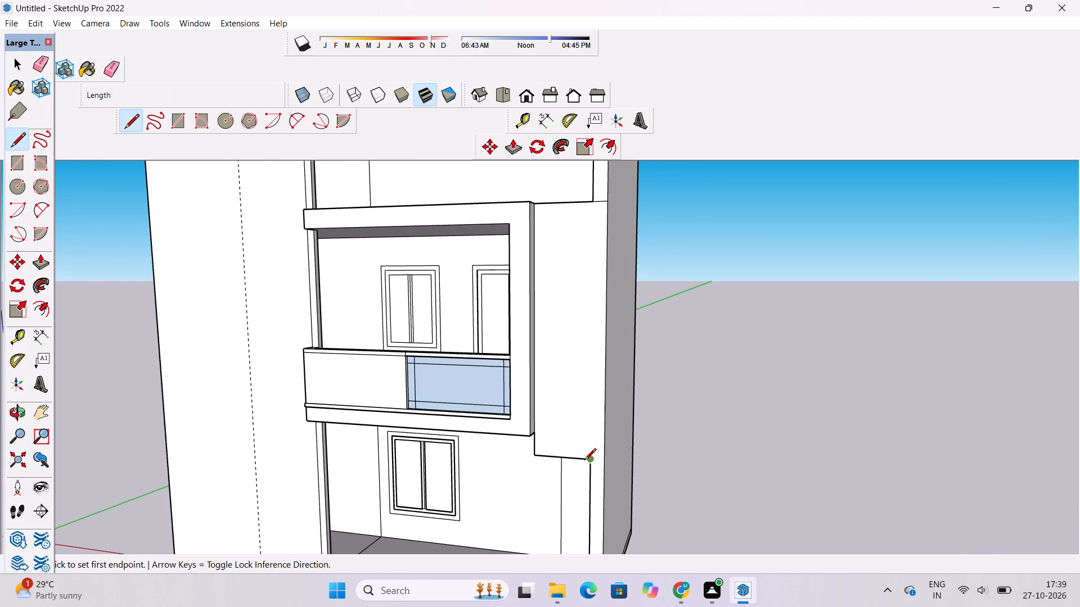
click(586, 460)
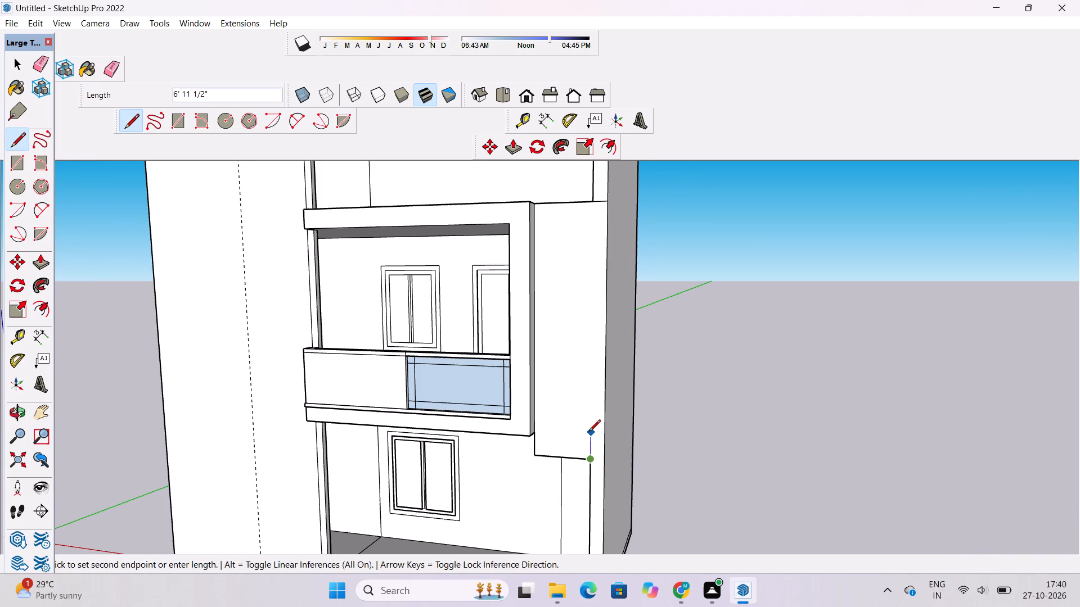
scroll(589, 432, up, 5)
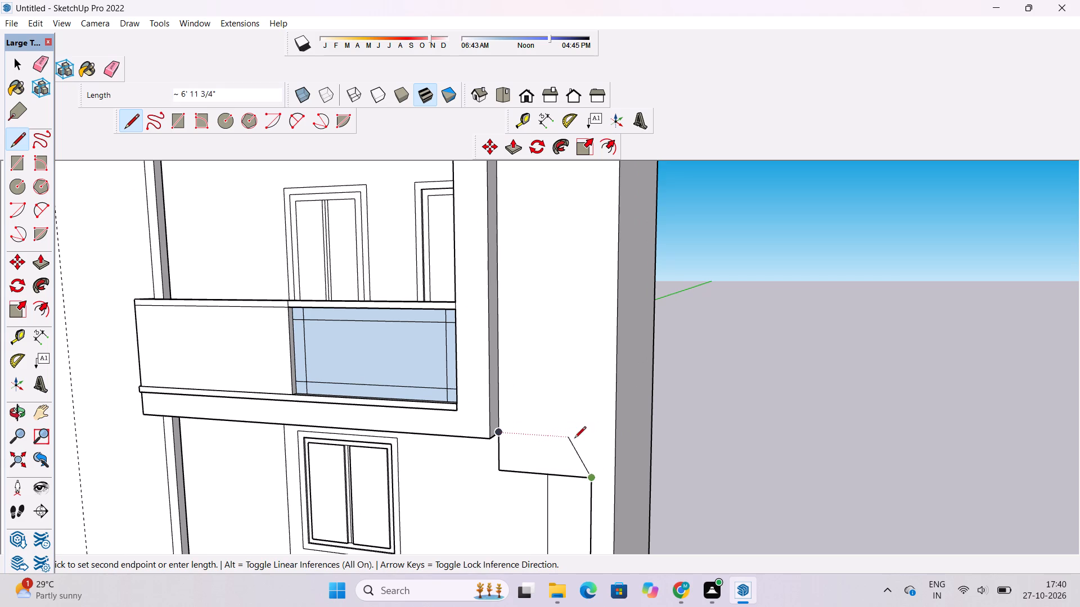
click(590, 441)
click(502, 432)
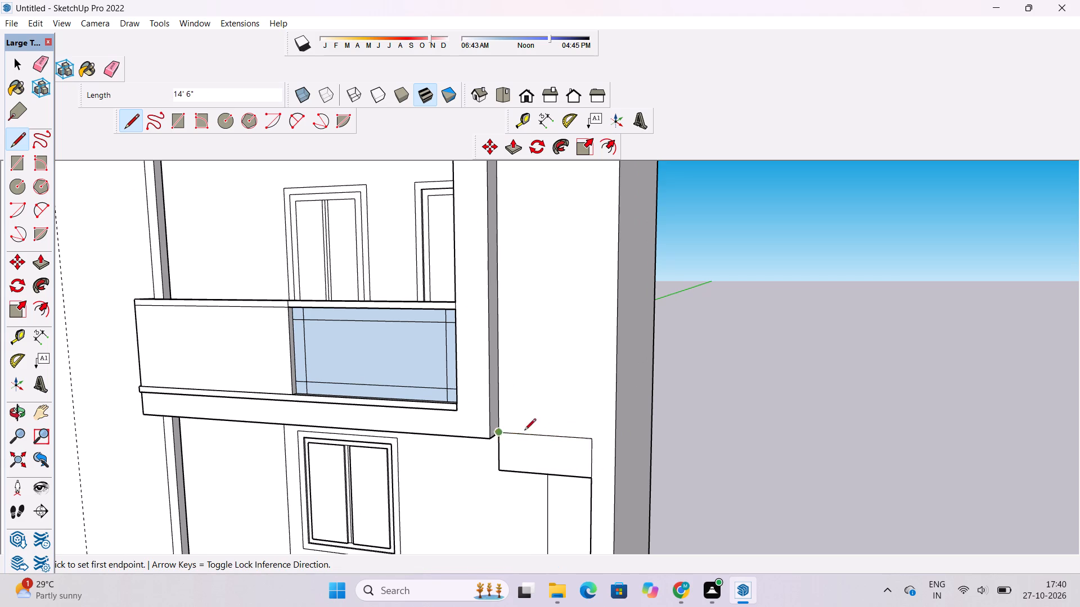
Extend the block's new top line 3' 6" horizontally to the outer edge of the side wall.
click(592, 441)
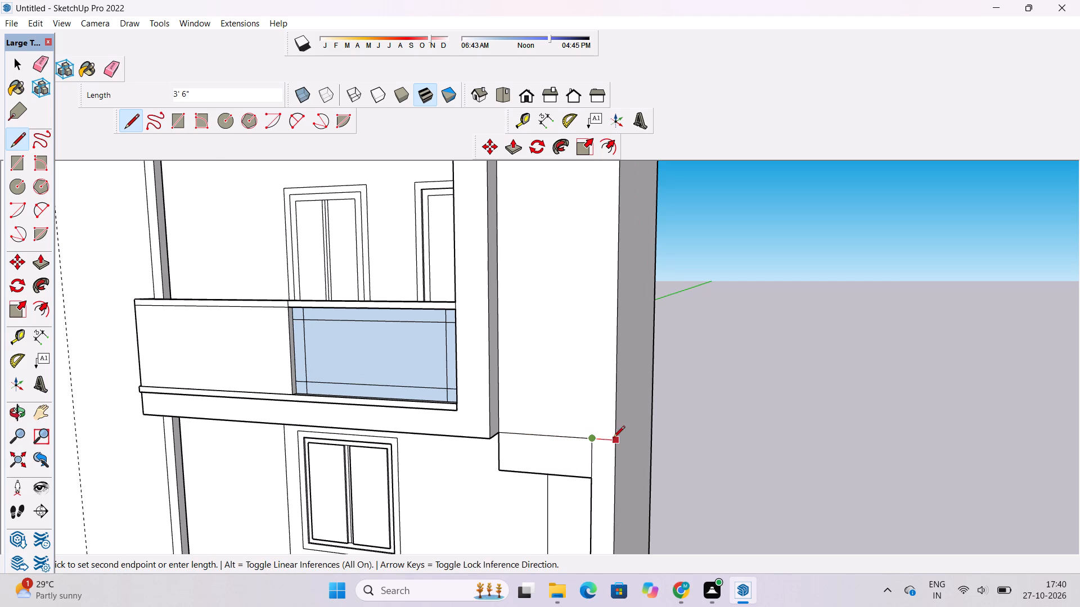
click(617, 439)
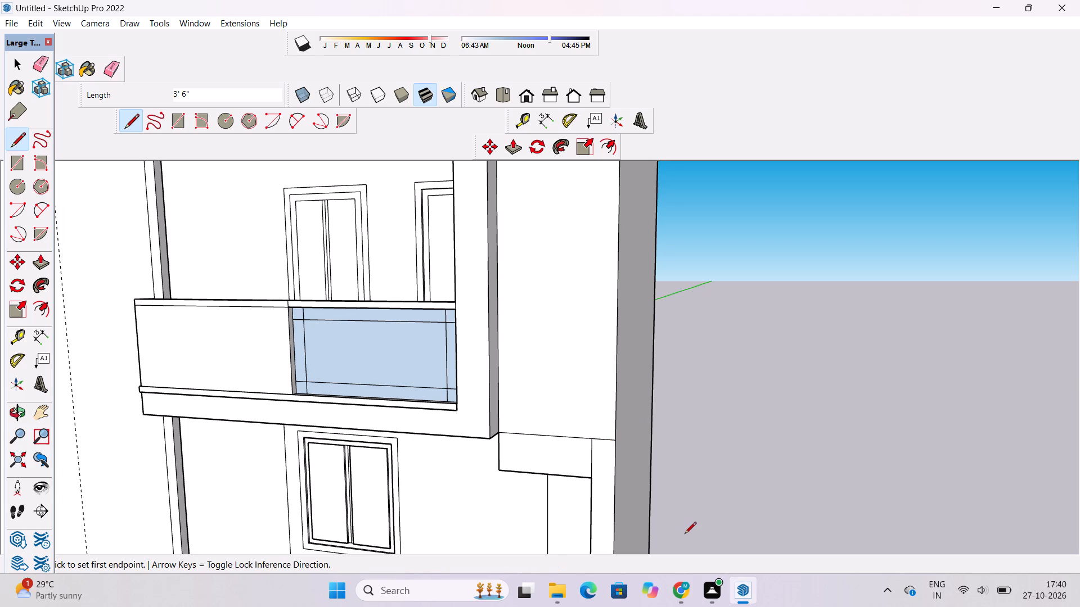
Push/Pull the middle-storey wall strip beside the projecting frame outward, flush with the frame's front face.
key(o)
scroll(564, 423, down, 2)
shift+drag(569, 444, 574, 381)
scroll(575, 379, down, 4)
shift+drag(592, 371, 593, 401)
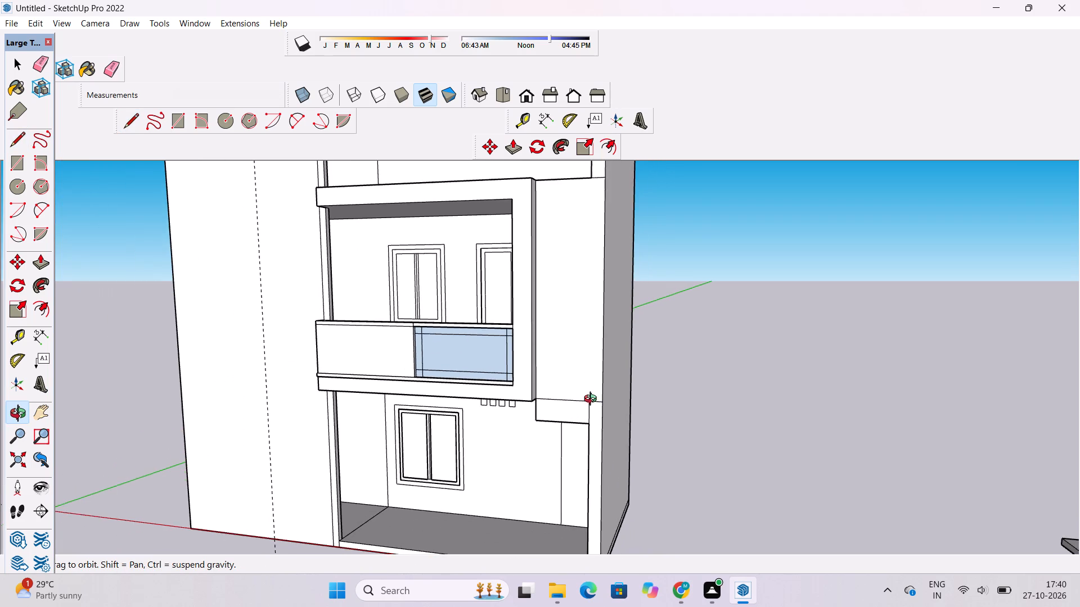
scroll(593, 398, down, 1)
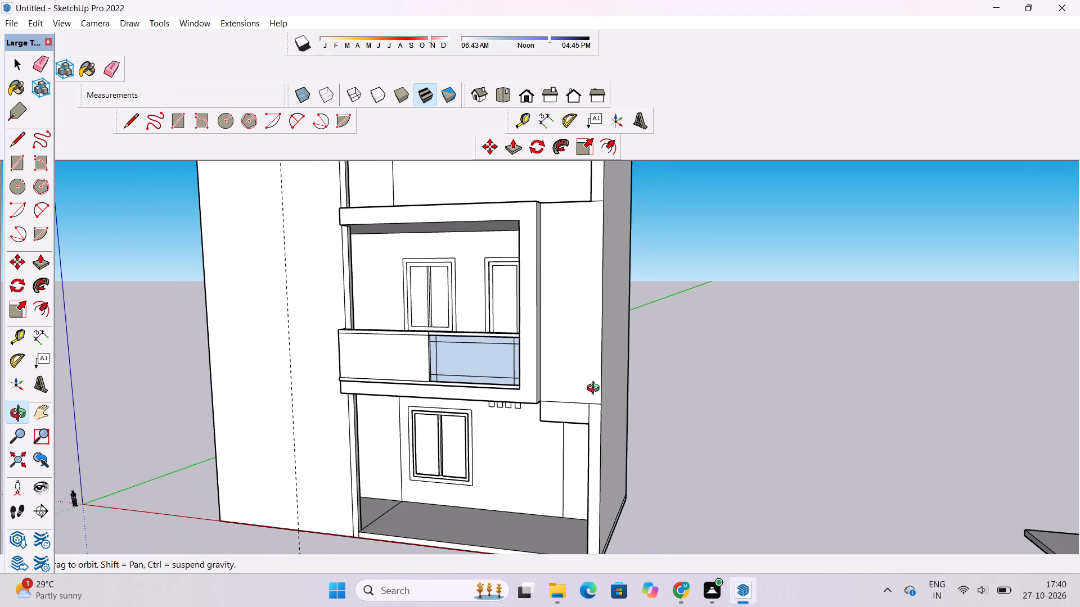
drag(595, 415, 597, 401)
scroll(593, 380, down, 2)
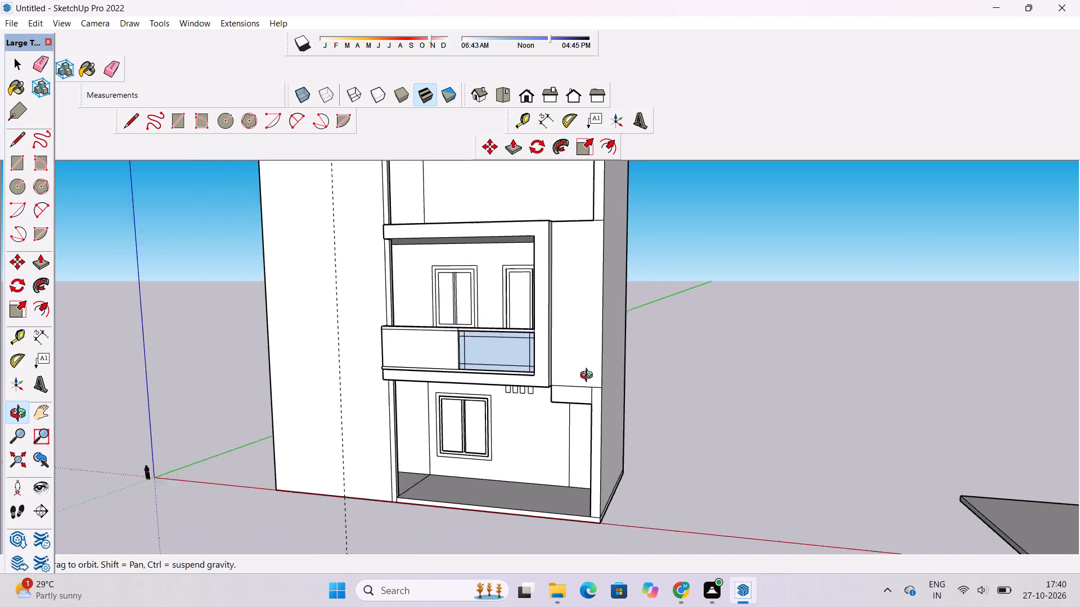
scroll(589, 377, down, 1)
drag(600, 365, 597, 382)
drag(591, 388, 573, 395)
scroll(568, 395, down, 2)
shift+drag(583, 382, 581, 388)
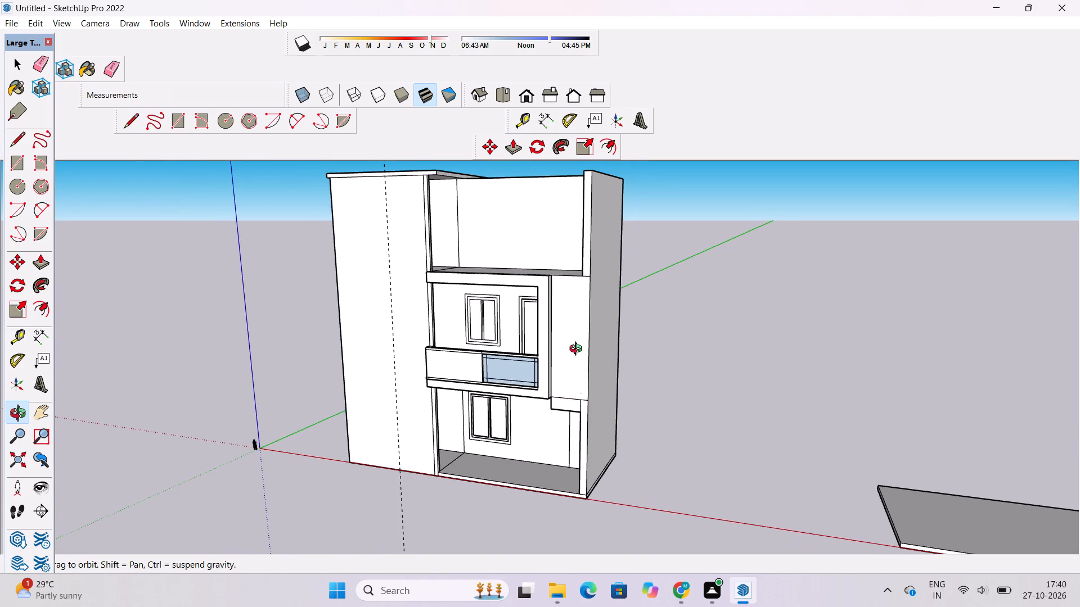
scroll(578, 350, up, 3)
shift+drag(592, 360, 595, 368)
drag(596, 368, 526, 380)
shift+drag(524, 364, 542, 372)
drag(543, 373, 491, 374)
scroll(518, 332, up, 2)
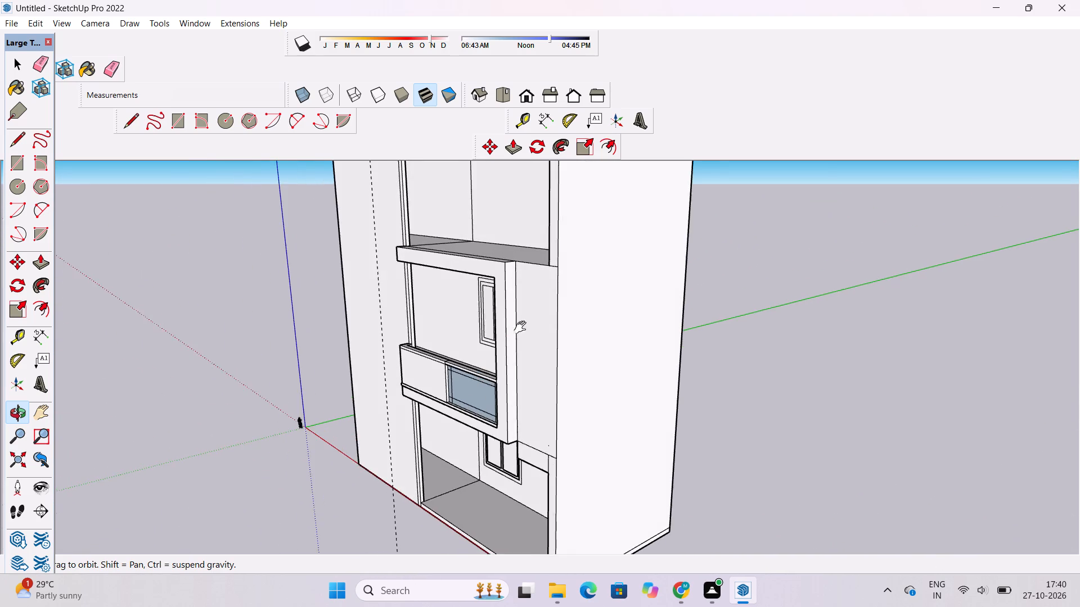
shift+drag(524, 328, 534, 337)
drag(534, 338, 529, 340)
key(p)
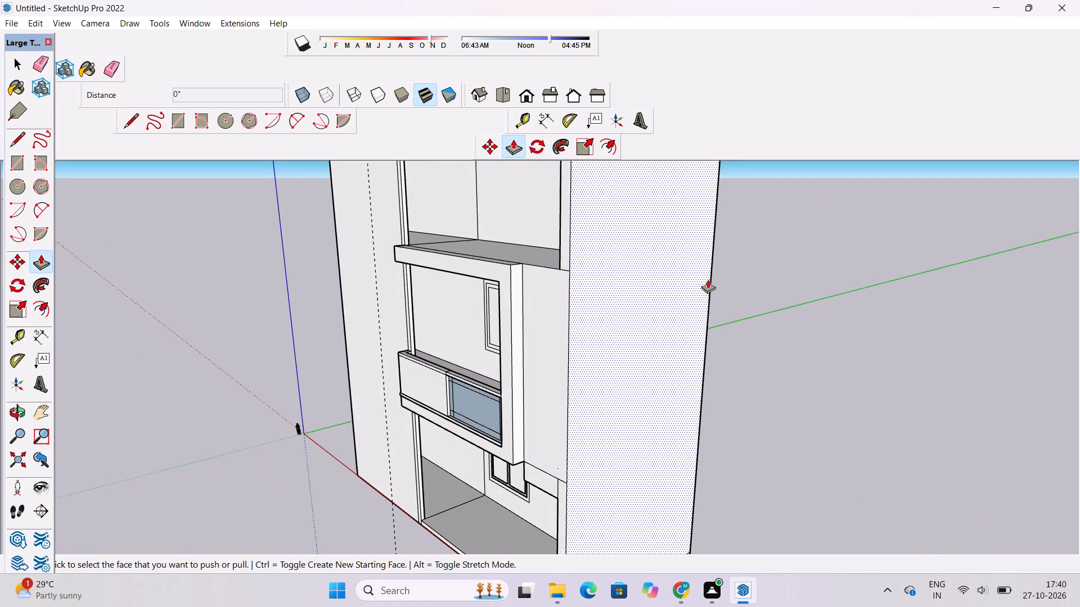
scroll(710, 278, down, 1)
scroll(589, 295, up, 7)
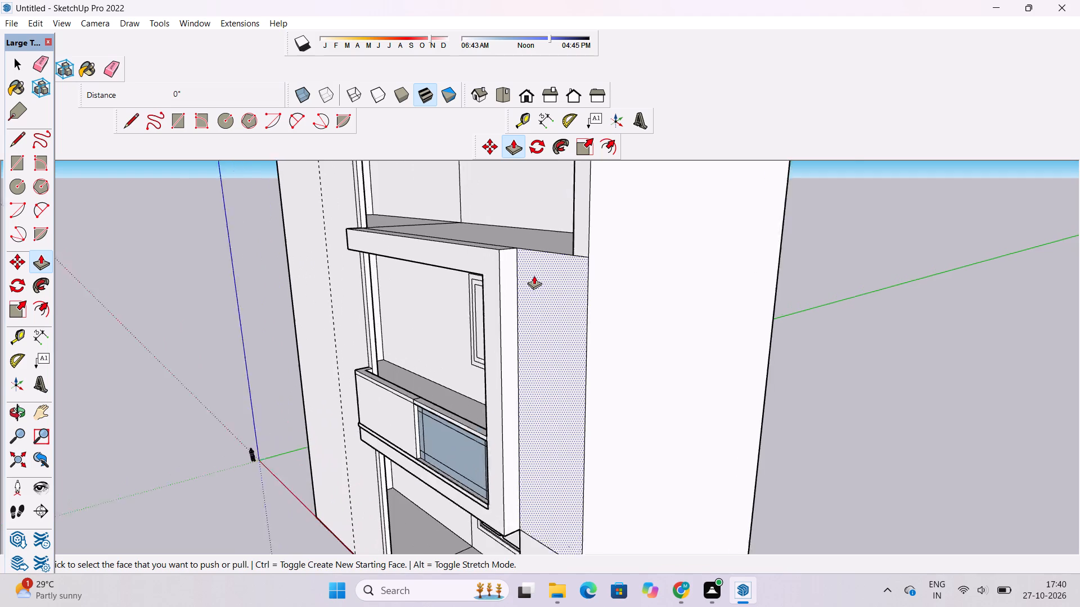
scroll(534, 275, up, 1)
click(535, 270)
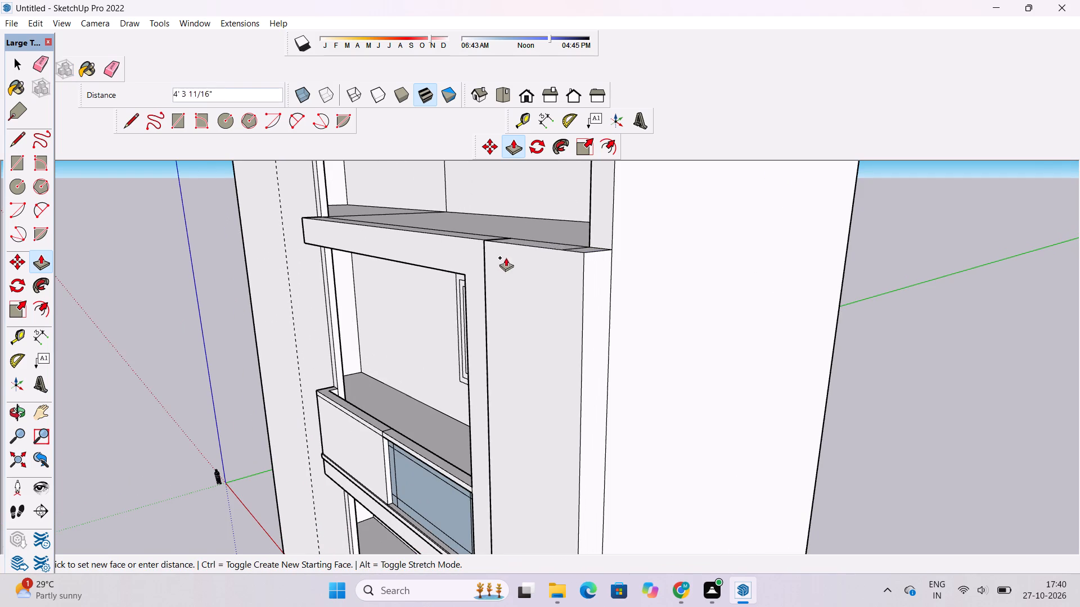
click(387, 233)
Examine the pushed-out wall strip and its junction with the dropped block above the ground-storey opening.
scroll(483, 232, down, 10)
key(o)
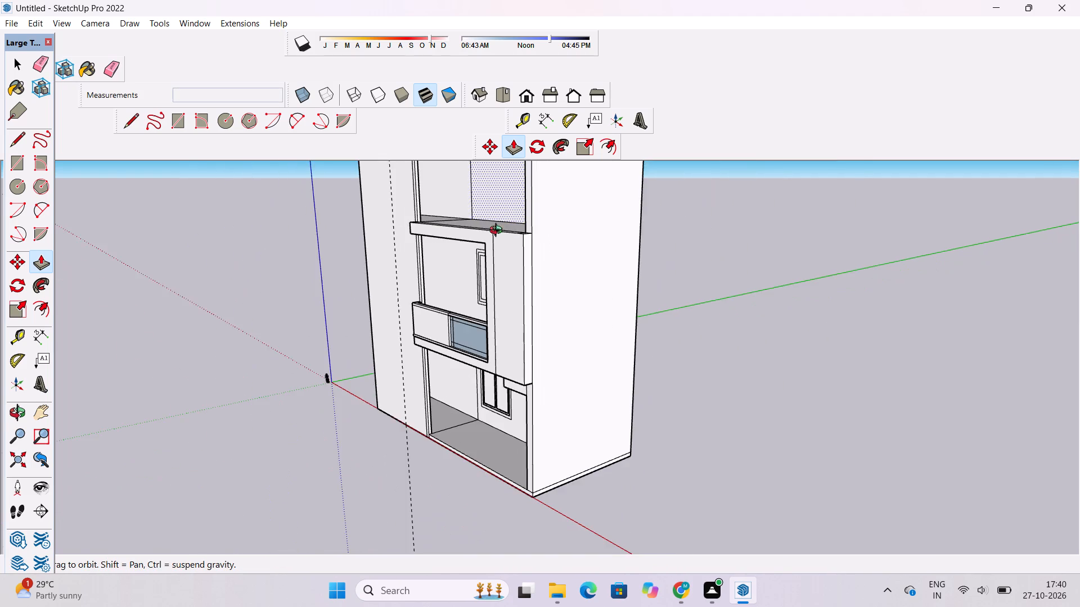
drag(492, 286, 557, 305)
shift+drag(561, 305, 538, 234)
scroll(537, 227, down, 4)
drag(516, 261, 601, 303)
scroll(526, 331, up, 2)
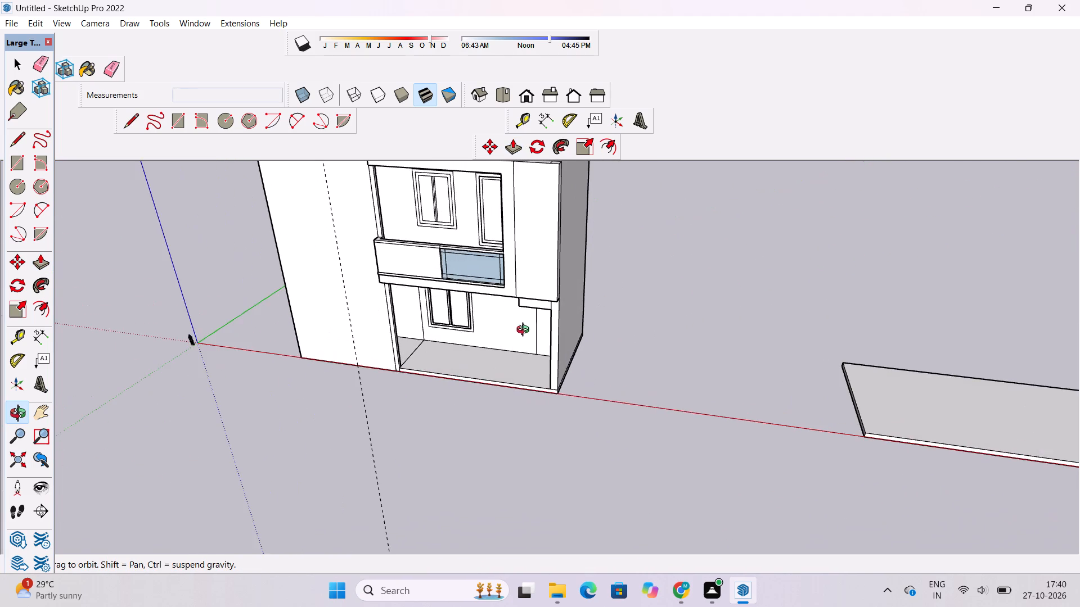
shift+drag(526, 325, 534, 336)
drag(536, 336, 566, 263)
scroll(559, 314, up, 10)
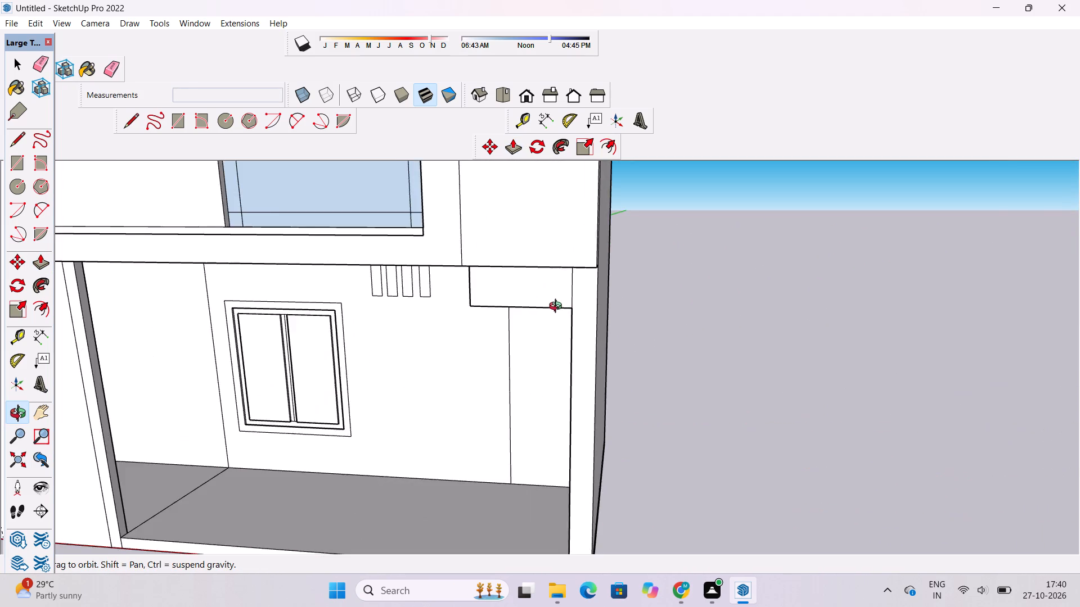
drag(553, 301, 583, 239)
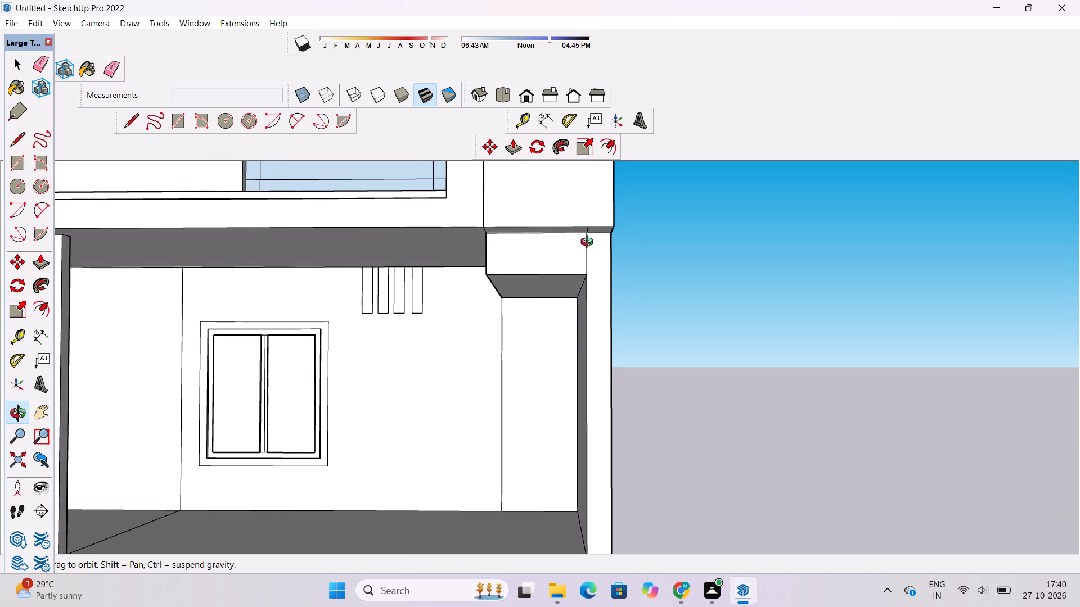
drag(586, 249, 481, 282)
click(508, 266)
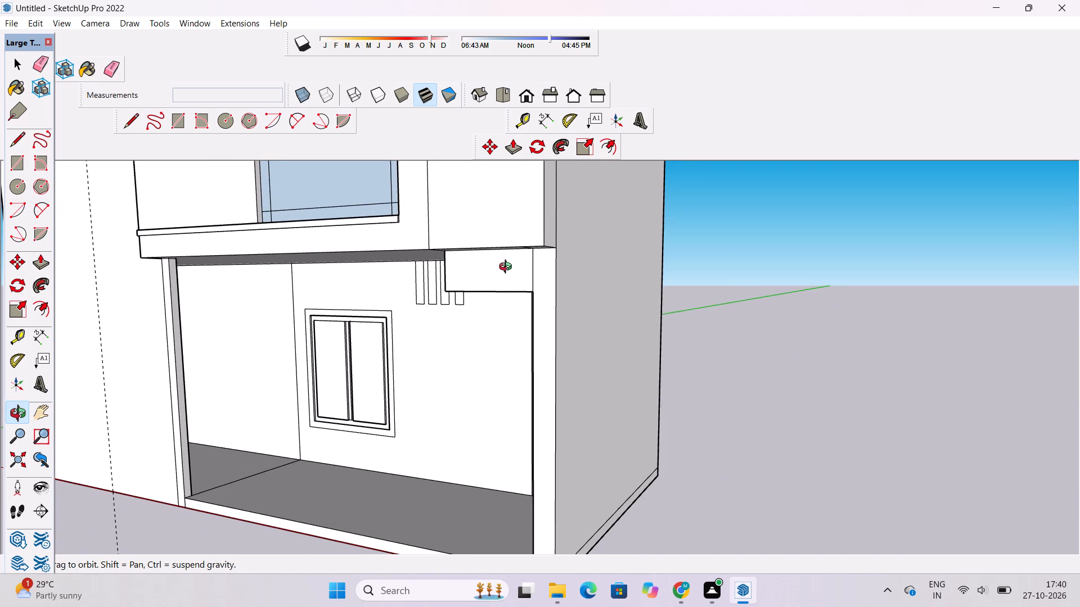
drag(508, 268, 560, 275)
scroll(567, 267, down, 4)
shift+drag(557, 263, 513, 299)
drag(520, 300, 562, 283)
scroll(506, 279, down, 6)
shift+drag(508, 277, 474, 324)
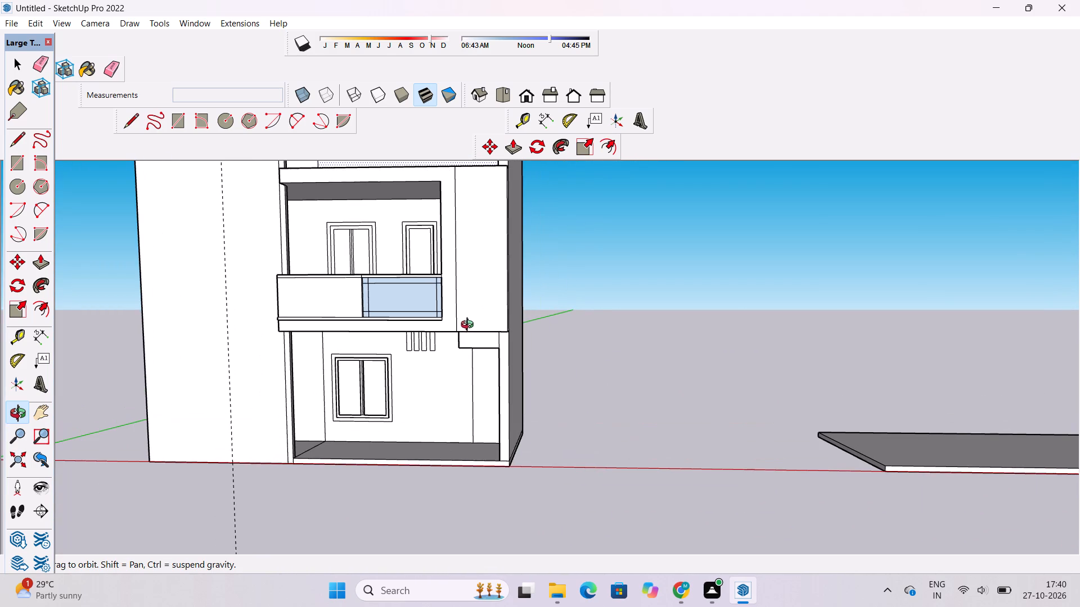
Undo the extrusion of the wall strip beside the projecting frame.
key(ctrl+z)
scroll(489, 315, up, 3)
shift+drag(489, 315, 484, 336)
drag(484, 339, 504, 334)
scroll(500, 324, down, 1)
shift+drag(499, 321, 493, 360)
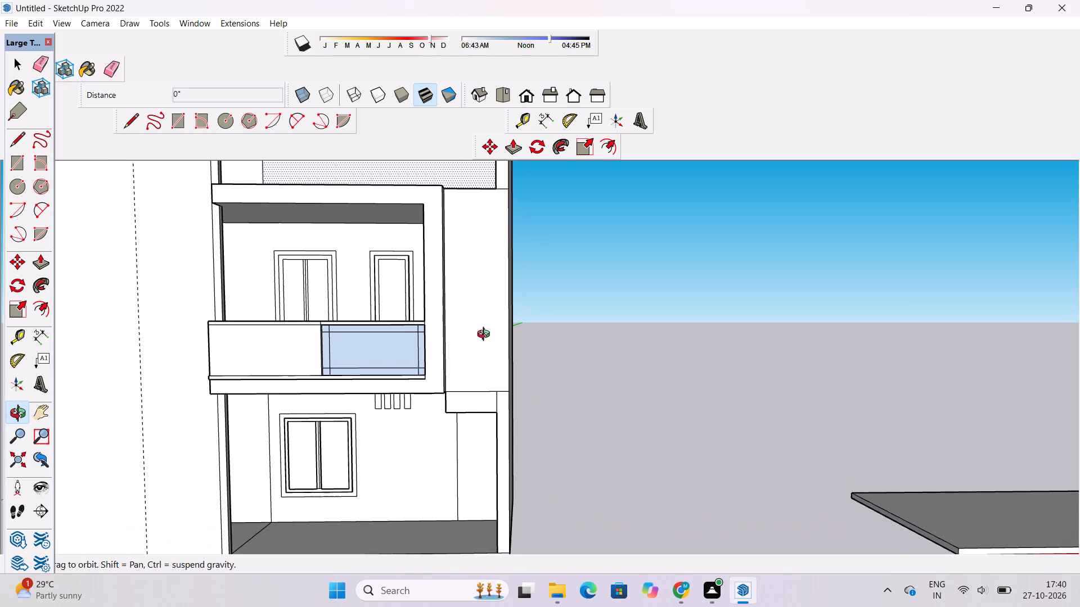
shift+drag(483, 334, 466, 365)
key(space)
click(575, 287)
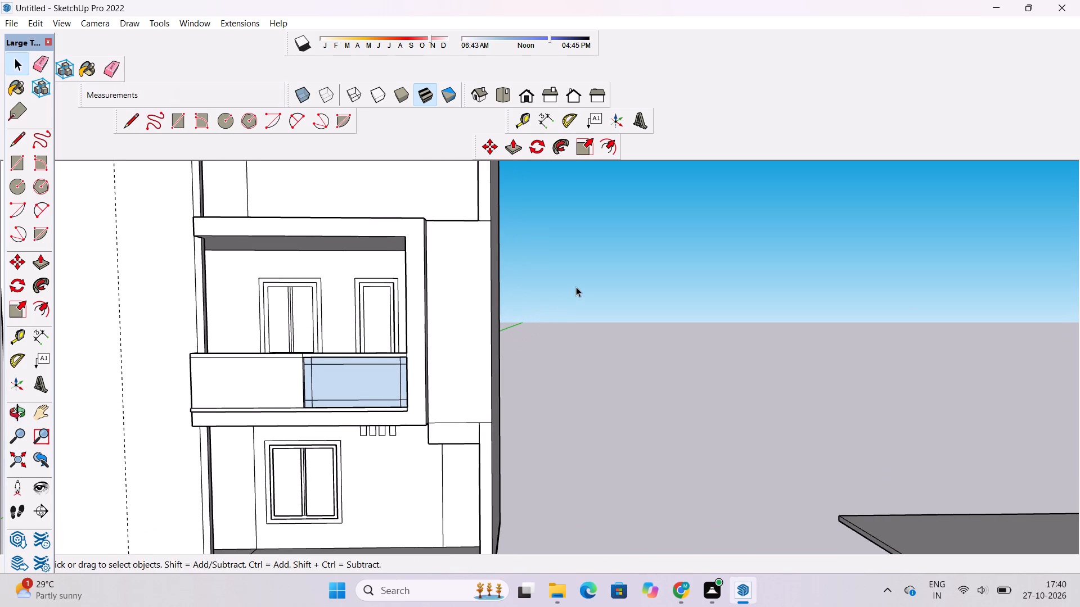
Draw a vertical line up the wall strip from the block's upper outer corner to the upper opening's lower corner.
key(o)
scroll(486, 266, down, 3)
shift+drag(451, 302, 461, 272)
drag(461, 273, 444, 297)
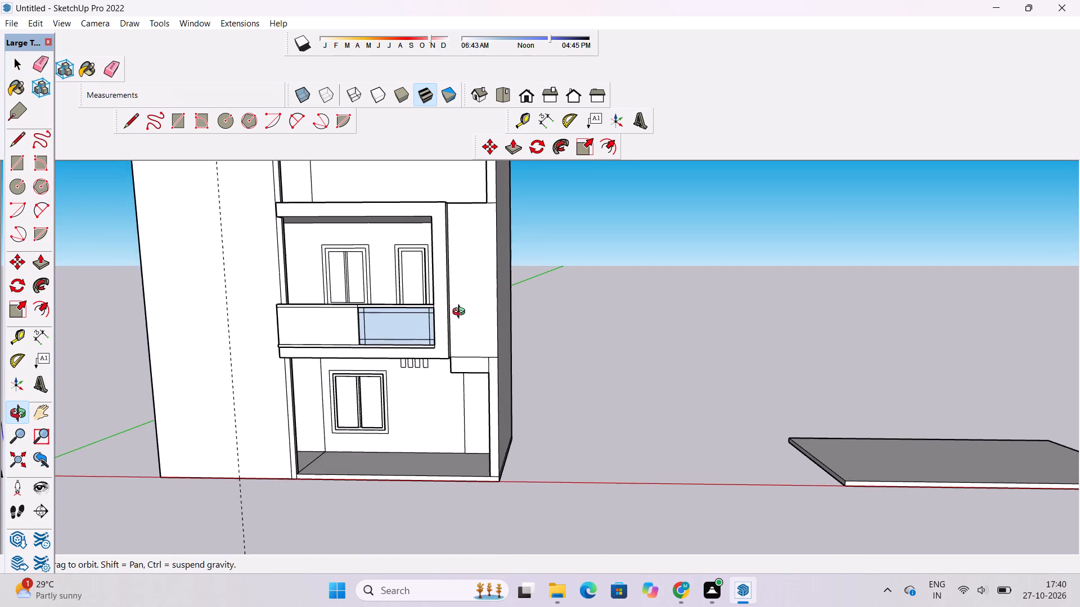
scroll(462, 313, up, 3)
click(462, 313)
shift+scroll(456, 312, down, 3)
shift+drag(451, 311, 440, 320)
key(l)
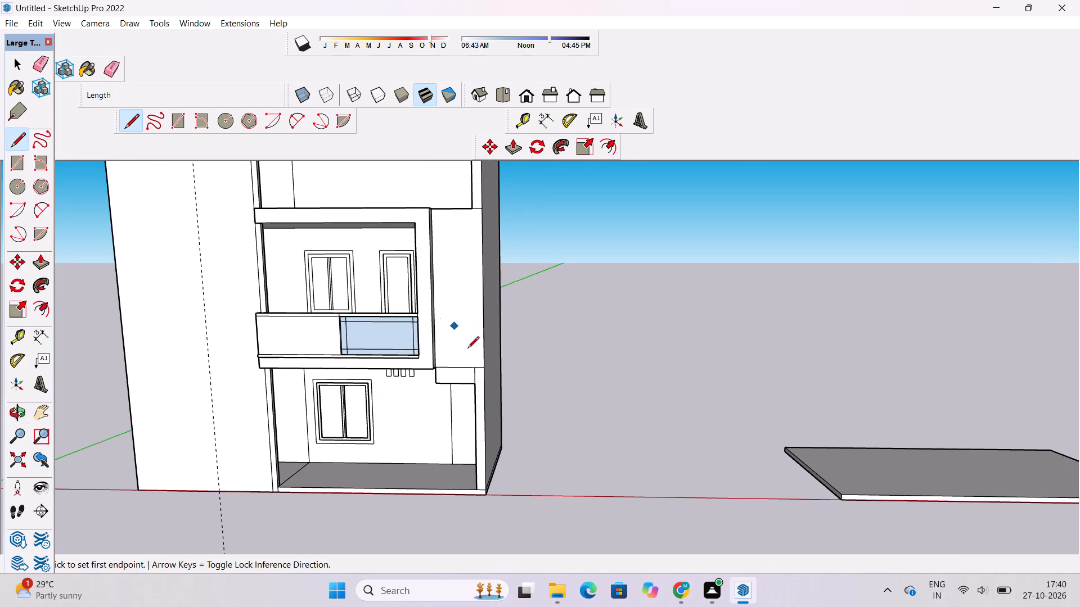
scroll(475, 361, up, 5)
click(473, 373)
scroll(474, 373, down, 6)
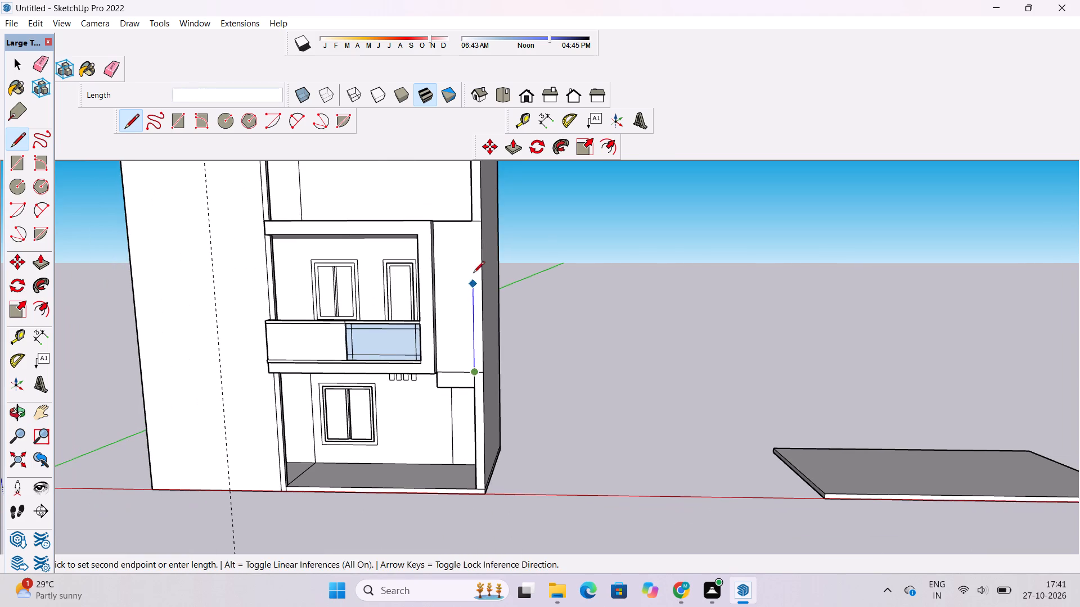
click(468, 223)
Place a horizontal Tape Measure guide 8' below the top edge of the wall strip beside the projecting frame.
key(t)
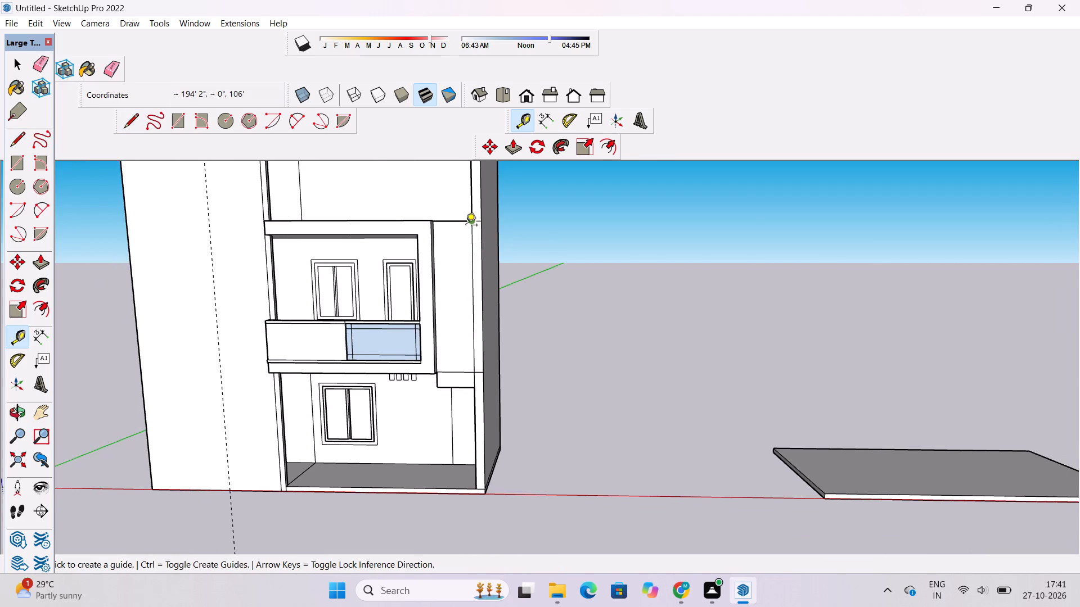
scroll(463, 227, up, 1)
scroll(420, 251, down, 3)
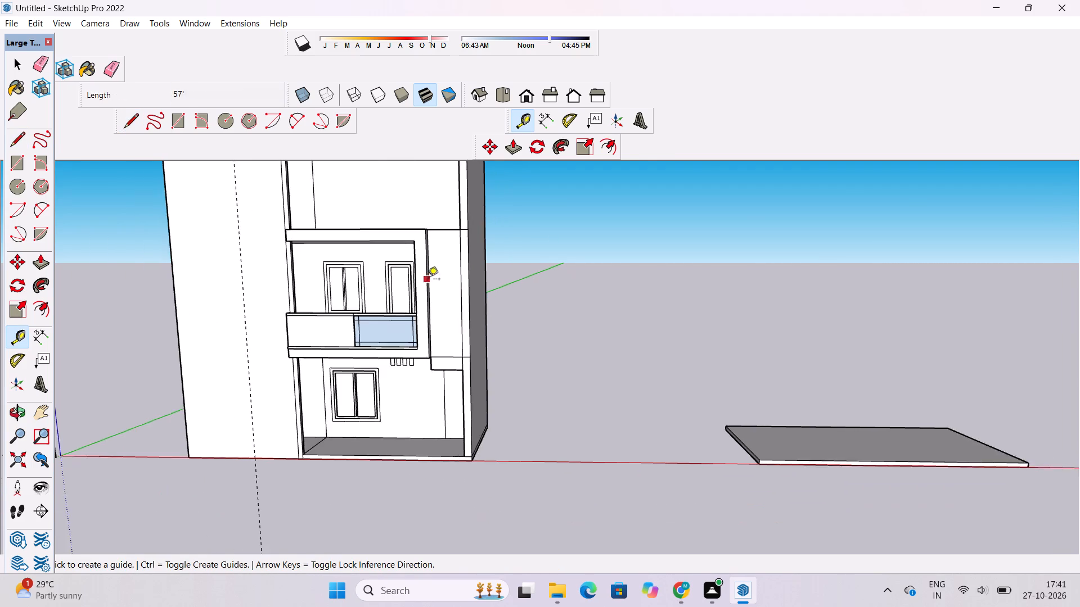
scroll(428, 280, down, 3)
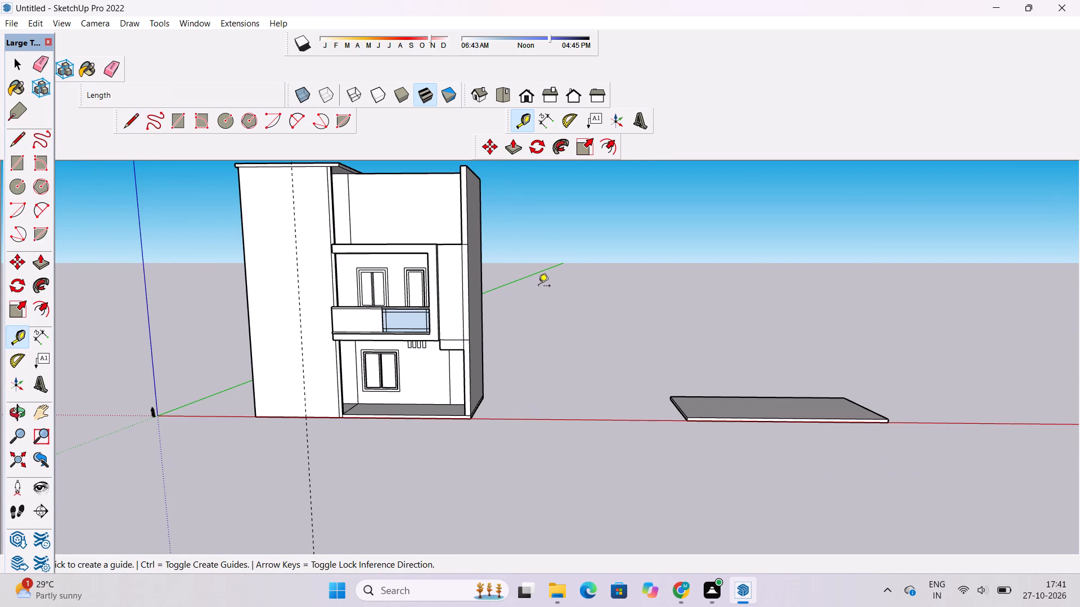
scroll(457, 256, up, 10)
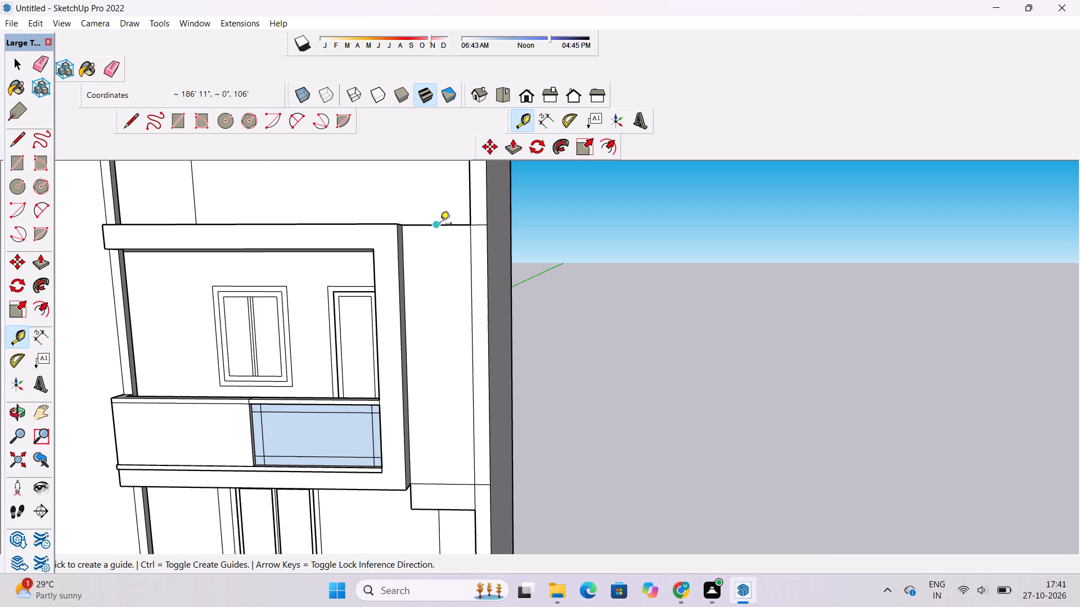
scroll(438, 227, up, 2)
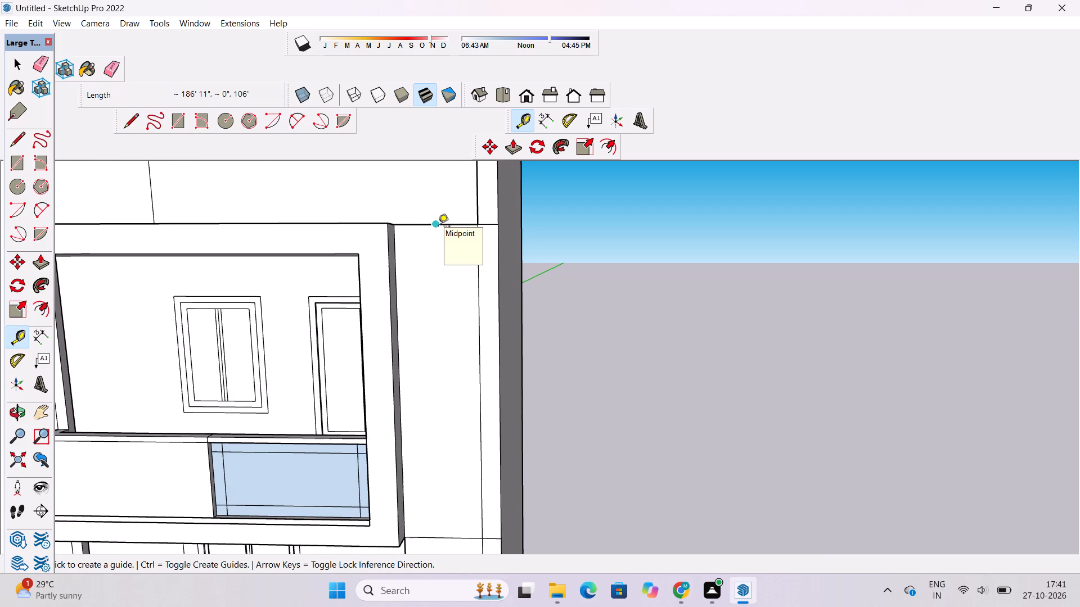
click(438, 227)
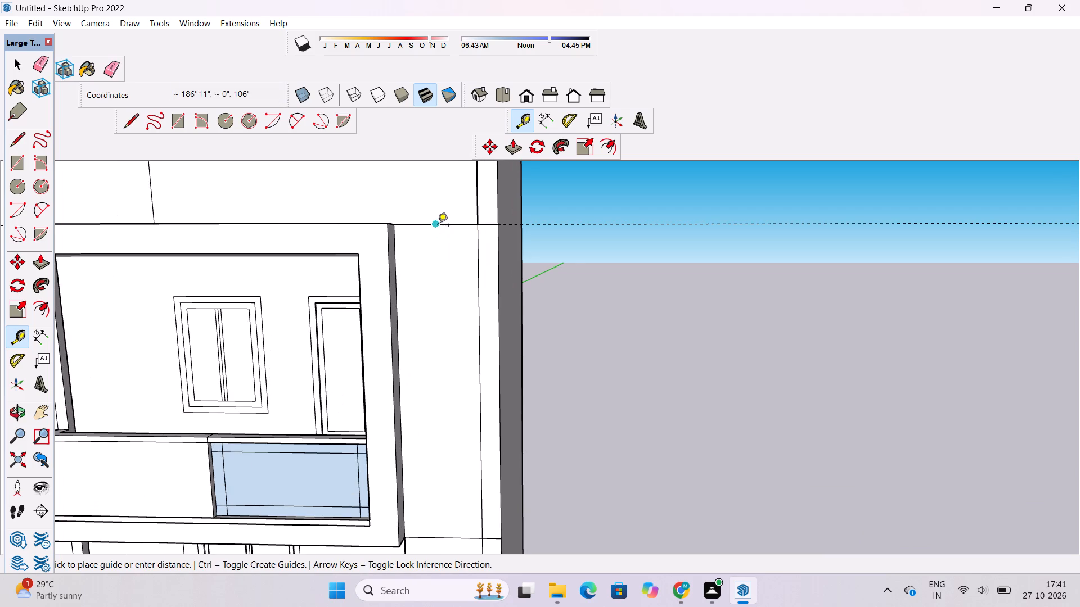
scroll(439, 225, down, 8)
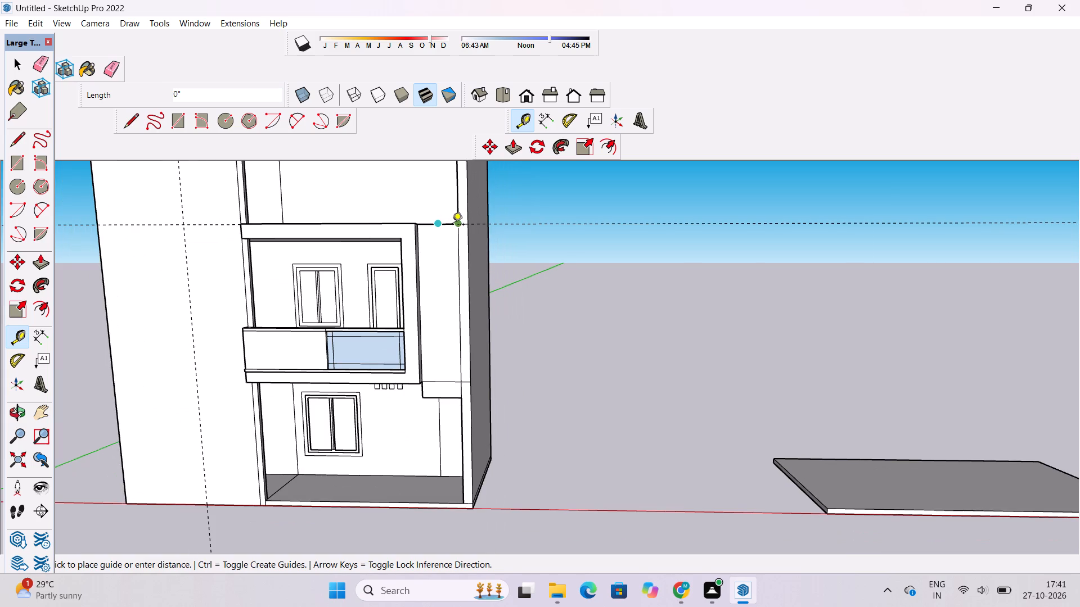
scroll(487, 203, down, 7)
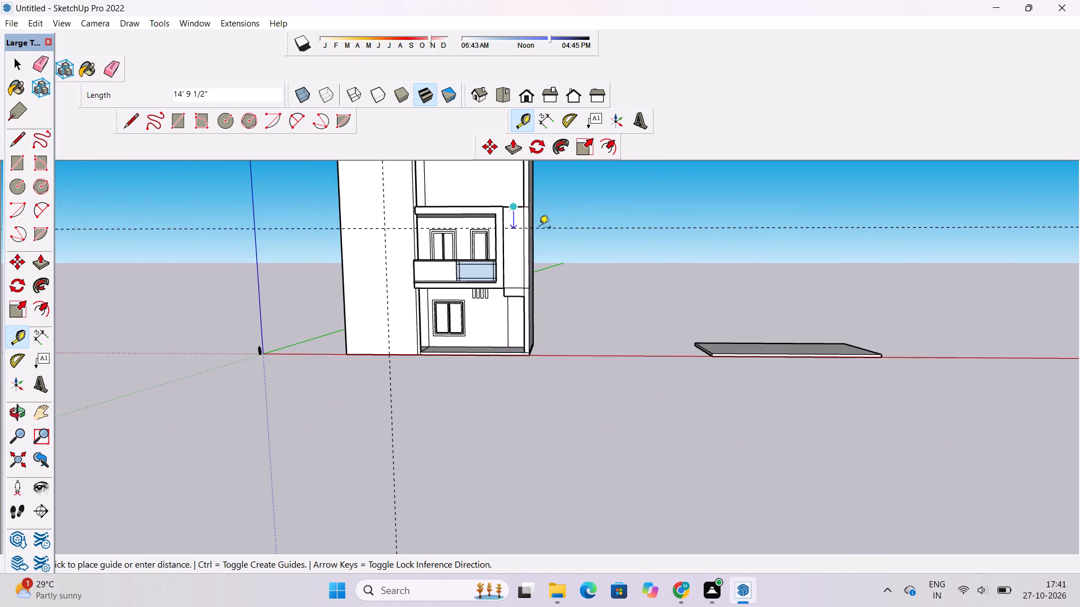
scroll(530, 228, up, 6)
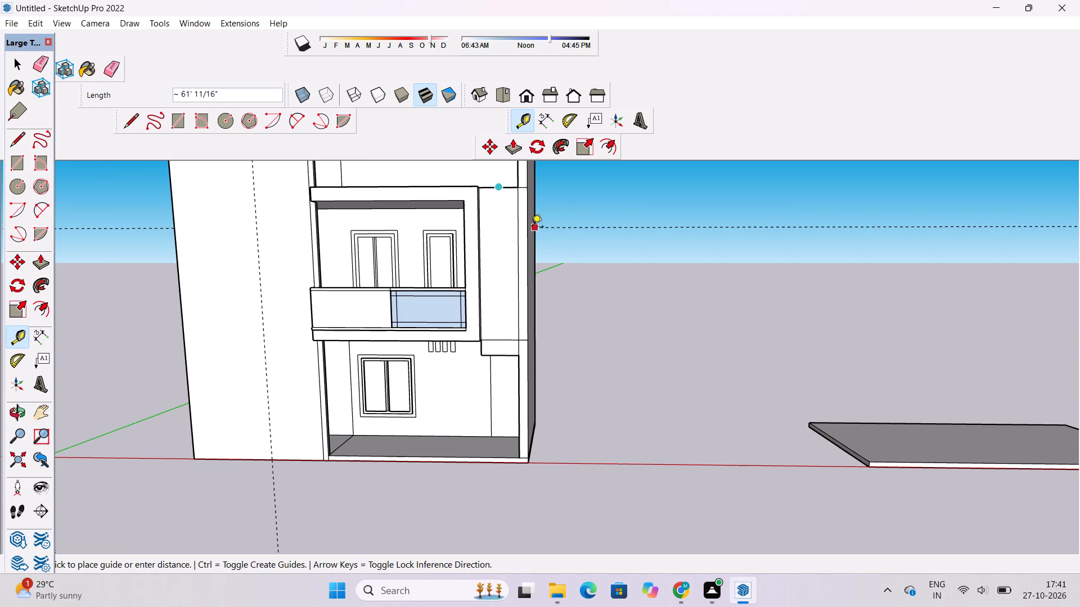
scroll(685, 197, down, 5)
scroll(579, 217, up, 4)
scroll(528, 241, down, 5)
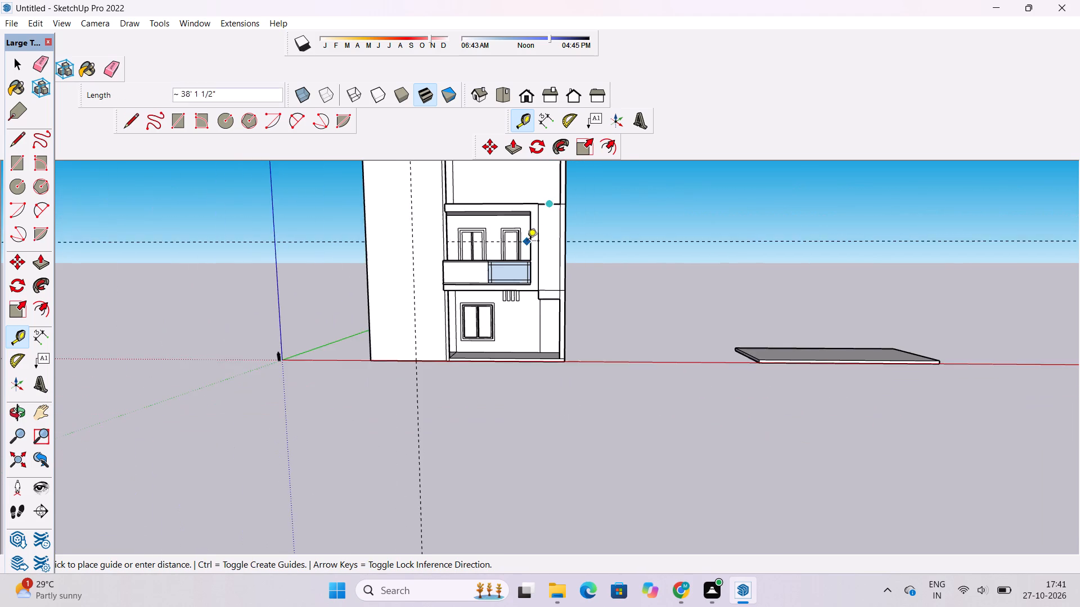
scroll(564, 221, up, 5)
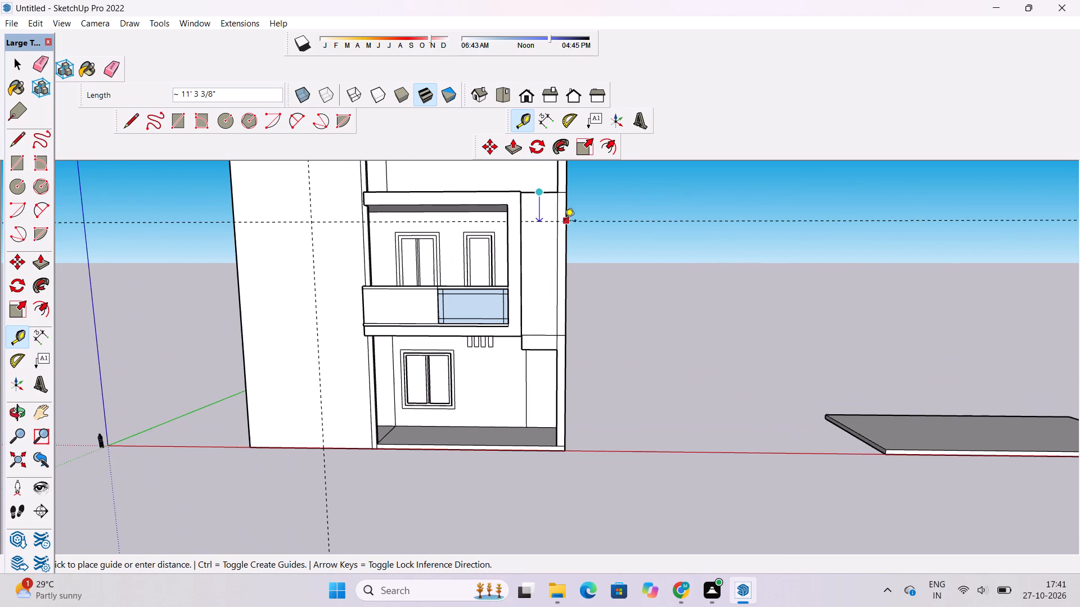
scroll(564, 221, up, 5)
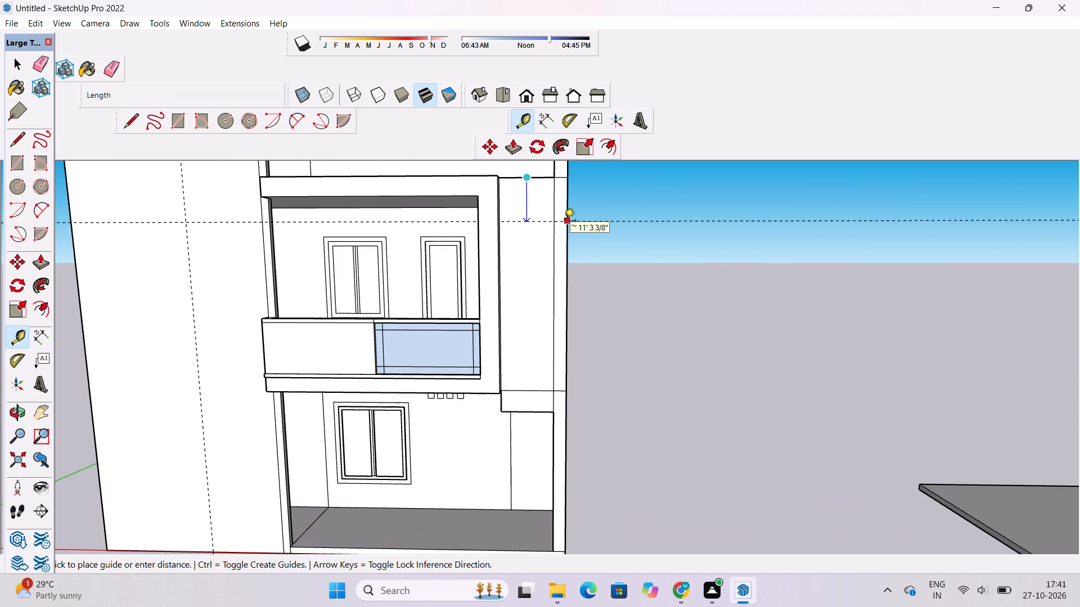
scroll(555, 212, up, 3)
scroll(537, 203, down, 5)
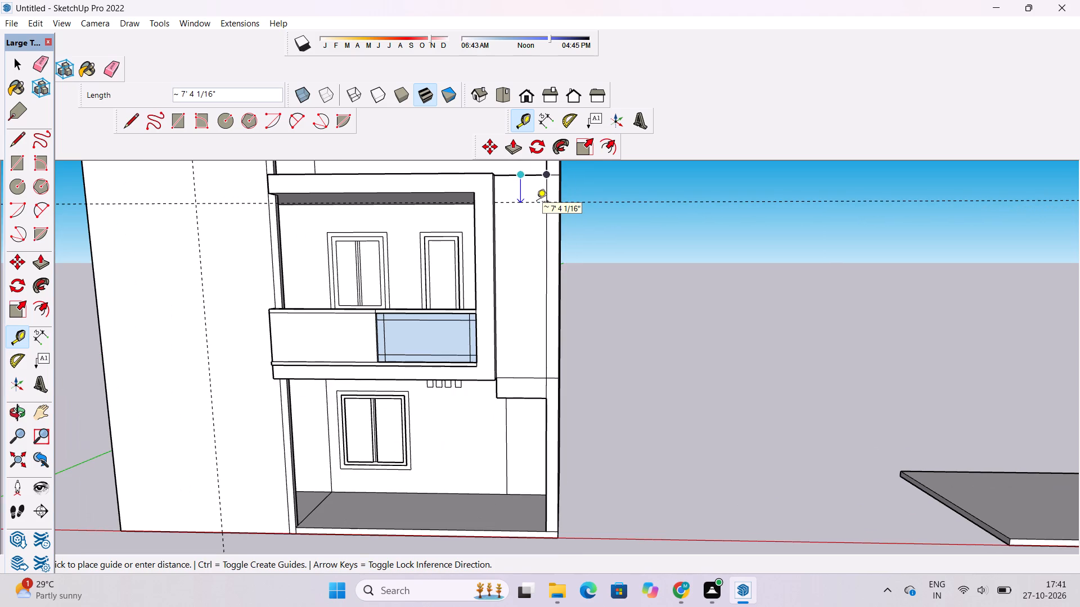
text(8')
key(Return)
Draw a 14' 6" horizontal line along the guide from the strip's vertical line to the projecting frame's edge.
key(o)
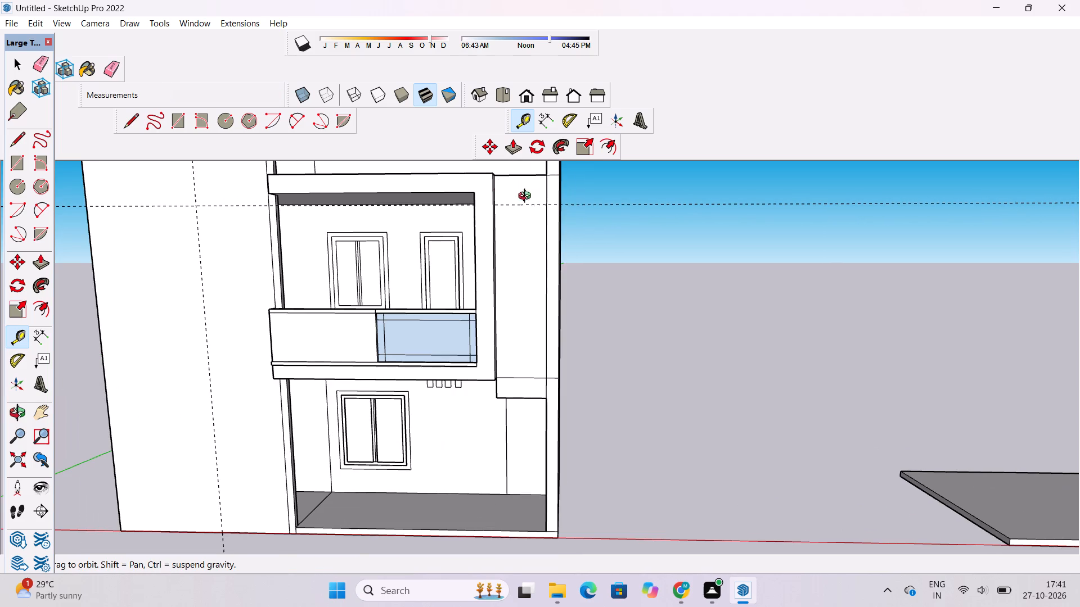
shift+drag(539, 222, 526, 255)
scroll(536, 247, up, 5)
drag(539, 241, 525, 249)
drag(523, 252, 502, 262)
scroll(508, 252, up, 2)
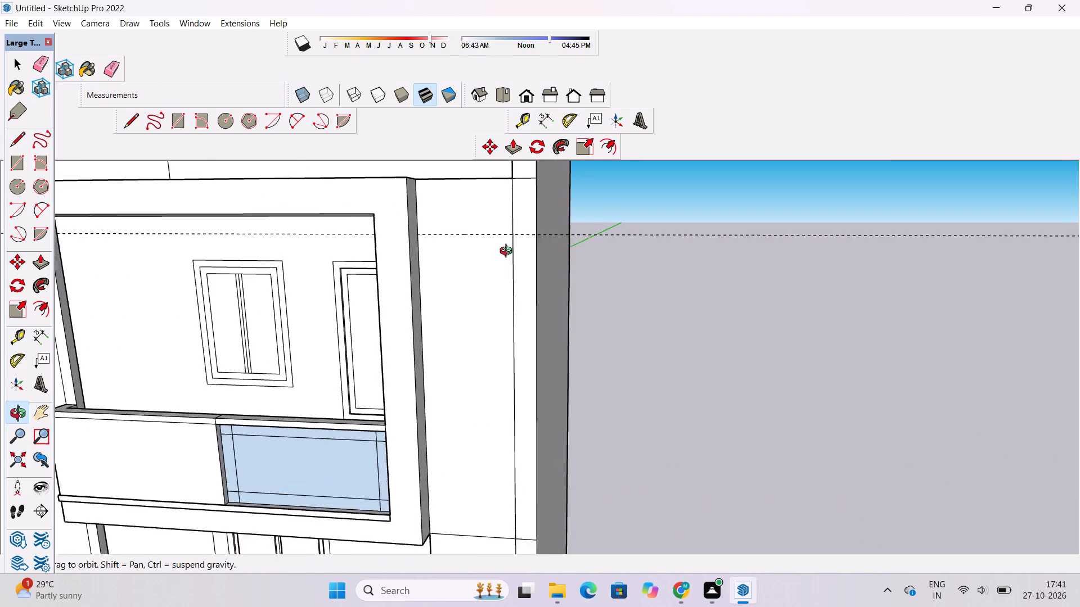
scroll(508, 252, up, 2)
shift+click(506, 250)
key(l)
scroll(510, 240, up, 4)
click(511, 228)
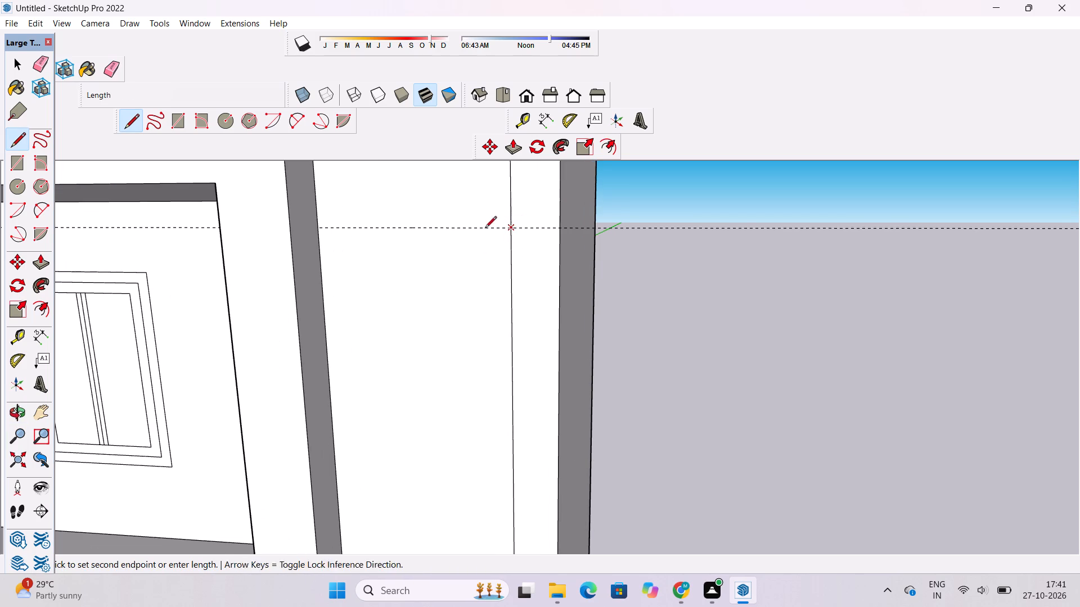
click(318, 230)
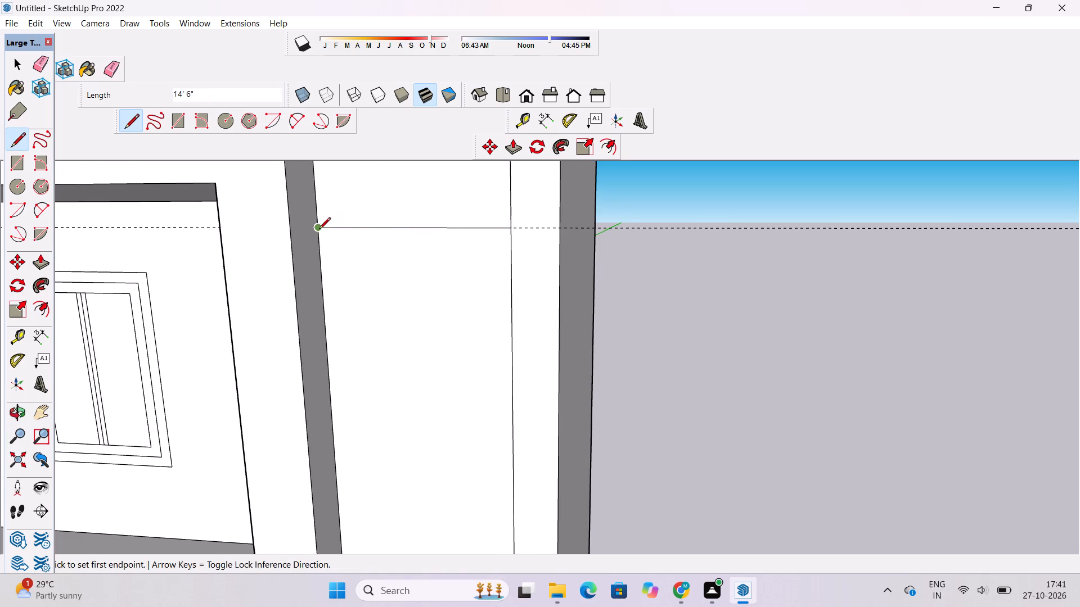
Erase the horizontal guide line crossing the middle storey.
scroll(319, 229, down, 3)
key(e)
drag(636, 203, 637, 241)
scroll(654, 216, down, 9)
Push/Pull the wall strip below the new horizontal line outward, flush with the projecting frame's front face.
key(o)
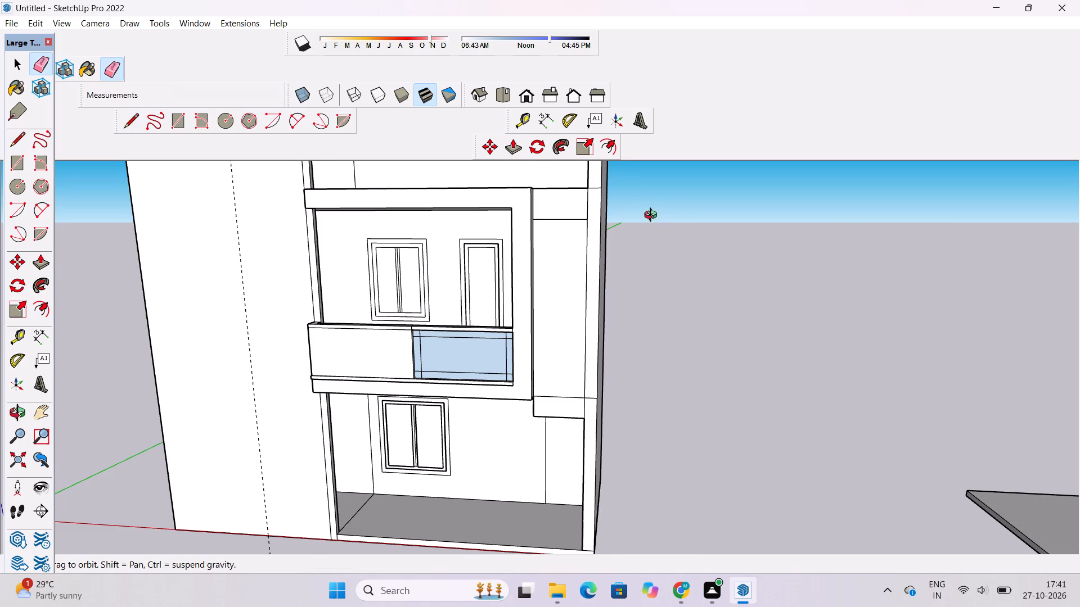
drag(629, 321, 632, 287)
scroll(624, 293, down, 4)
drag(618, 306, 572, 328)
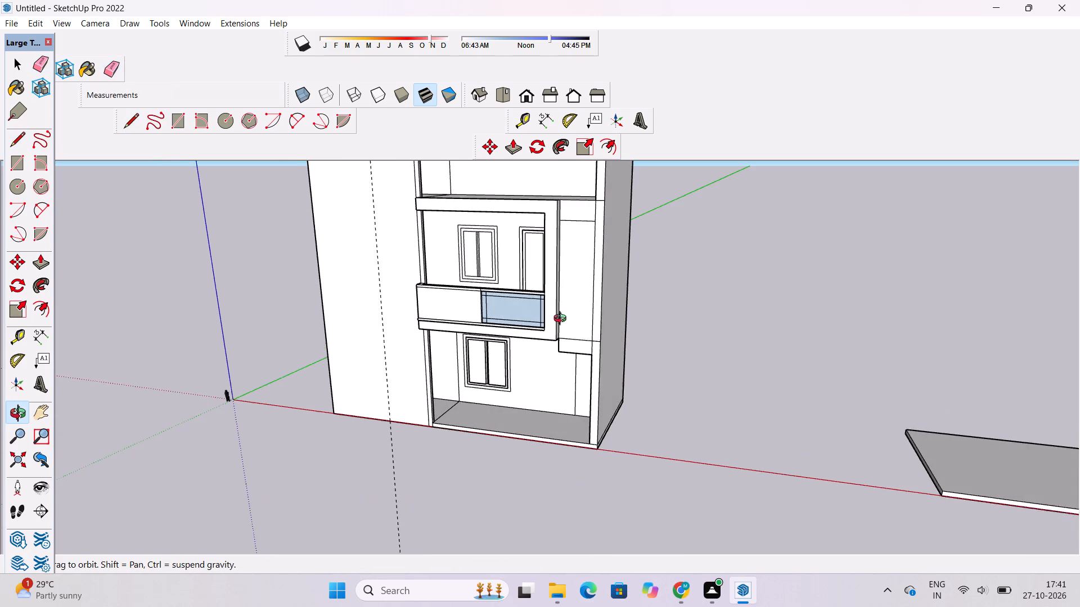
scroll(590, 305, up, 3)
shift+drag(597, 305, 508, 327)
shift+drag(523, 302, 540, 315)
drag(540, 315, 529, 318)
key(p)
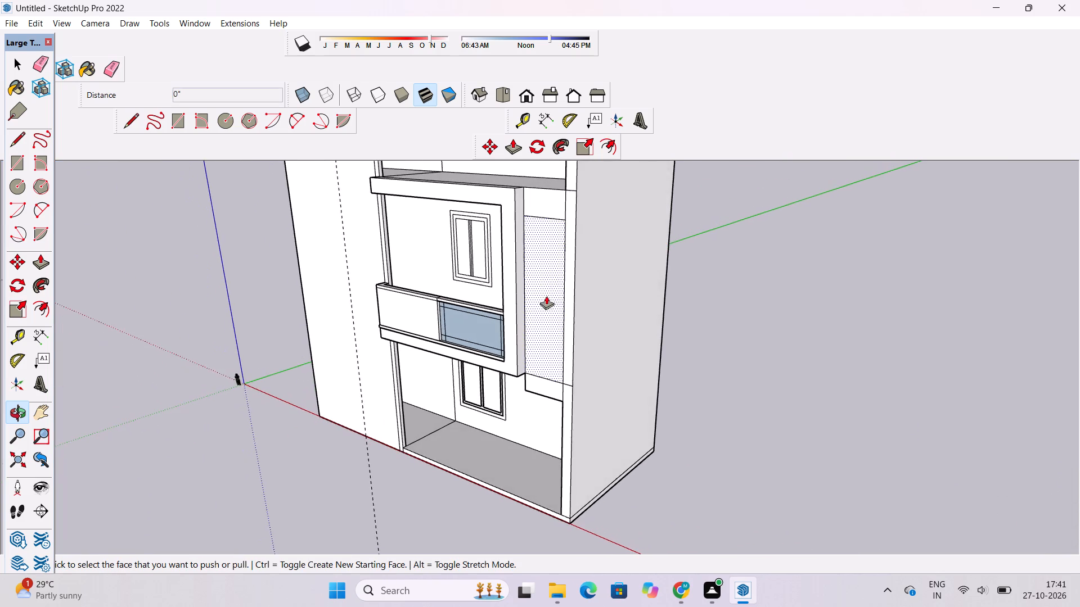
scroll(551, 270, up, 3)
click(554, 263)
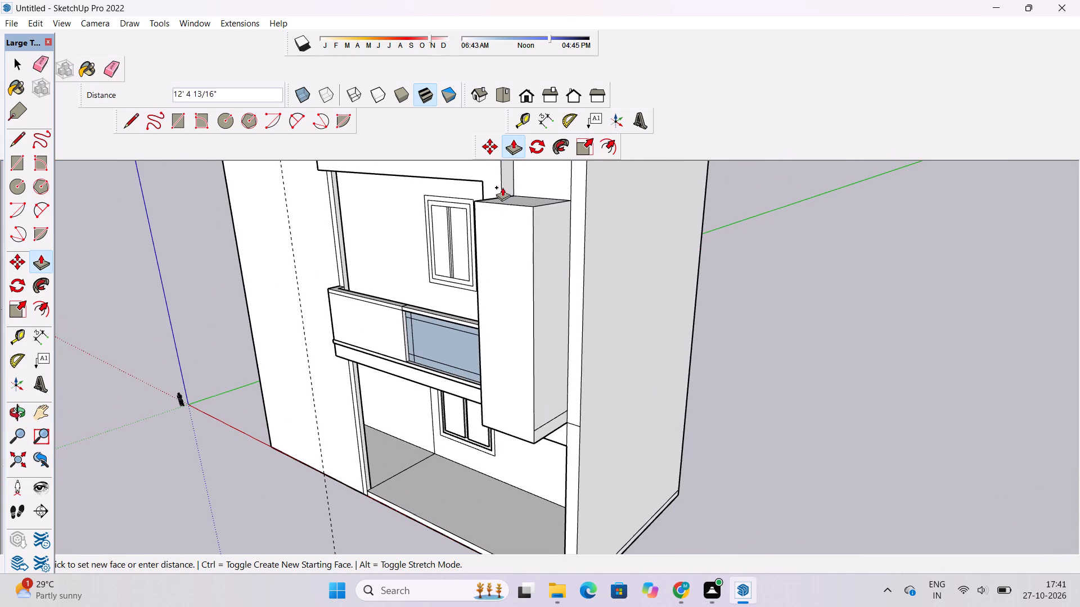
click(501, 181)
Erase the stray edge at the lower end of the extruded strip's side, near the dropped block.
scroll(527, 222, down, 7)
key(o)
drag(560, 295, 661, 322)
scroll(605, 353, up, 3)
drag(616, 352, 456, 328)
scroll(528, 312, up, 4)
shift+drag(533, 322, 551, 347)
drag(552, 355, 517, 349)
scroll(511, 346, up, 3)
key(e)
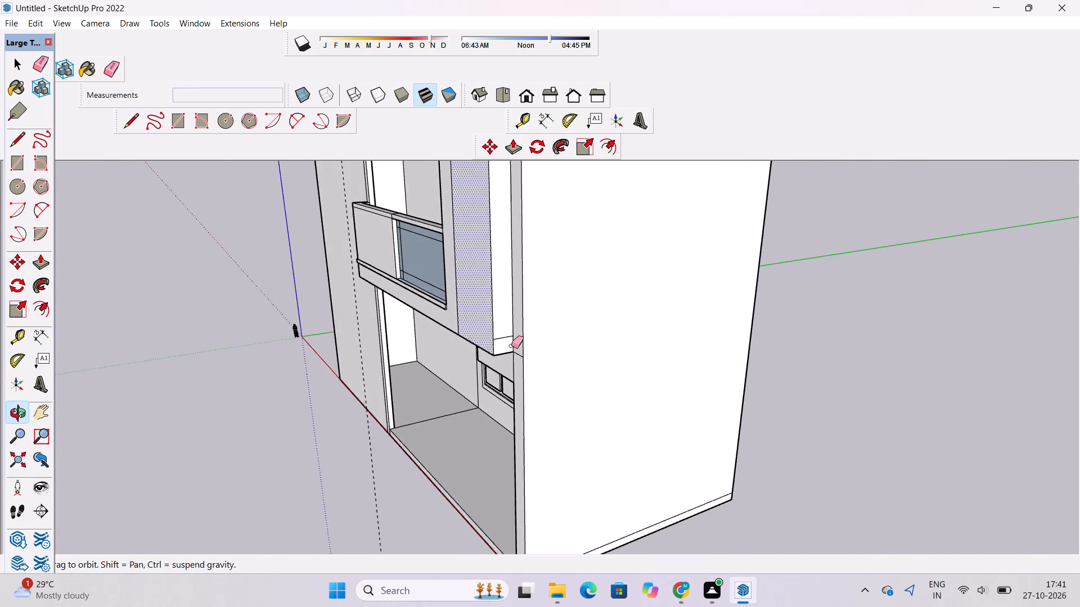
scroll(511, 346, up, 2)
drag(502, 324, 501, 341)
key(space)
Examine the extruded strip from several sides, checking how it meets the projecting frame and the dropped block.
key(o)
scroll(550, 306, down, 5)
drag(511, 348, 664, 339)
drag(569, 338, 647, 209)
drag(656, 242, 561, 268)
drag(560, 280, 591, 400)
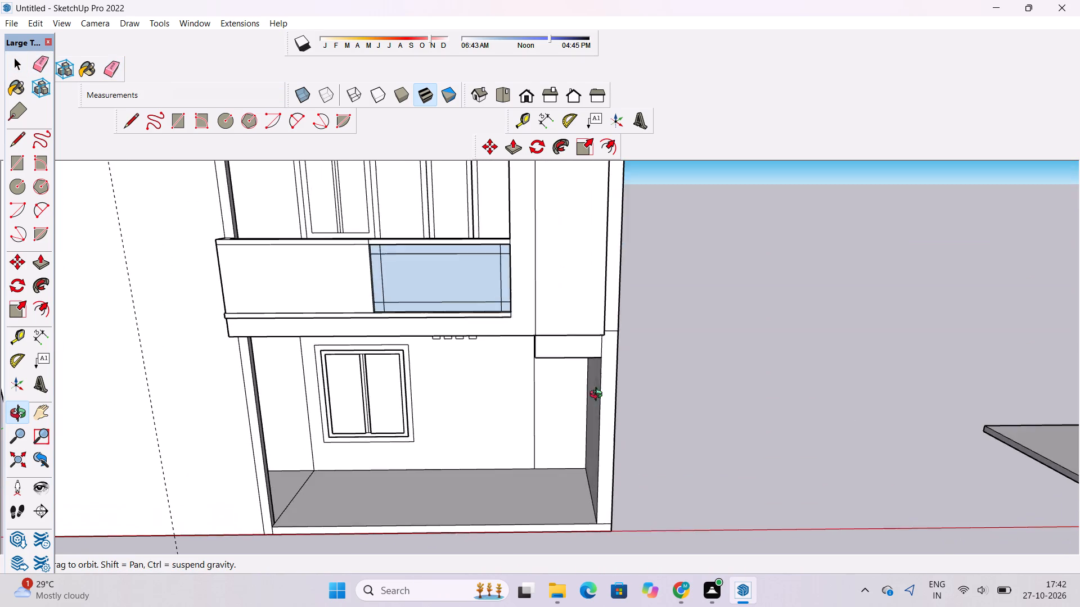
scroll(575, 360, down, 6)
shift+drag(559, 341, 539, 354)
scroll(539, 349, up, 4)
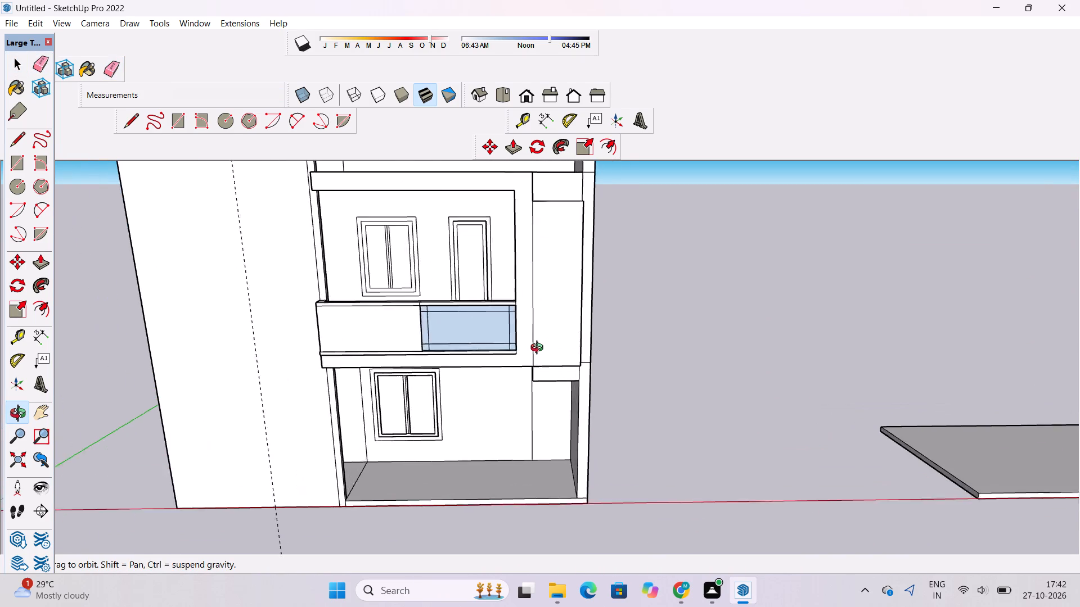
drag(541, 341, 522, 361)
scroll(511, 360, down, 2)
shift+drag(511, 360, 515, 387)
click(538, 343)
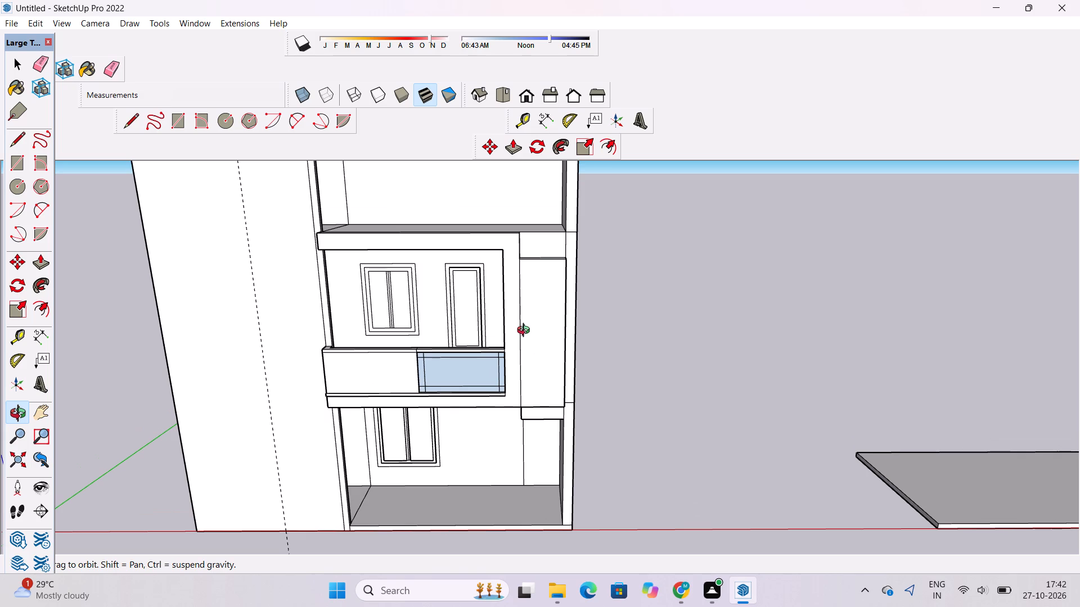
scroll(526, 332, up, 2)
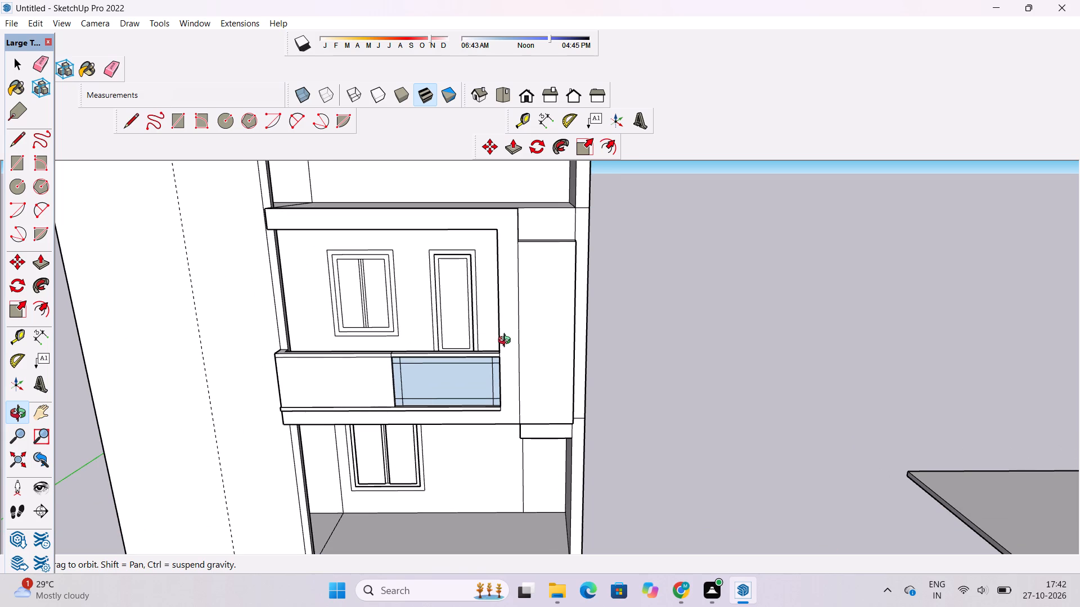
key(o)
drag(506, 343, 539, 325)
shift+drag(540, 324, 535, 332)
scroll(537, 327, down, 1)
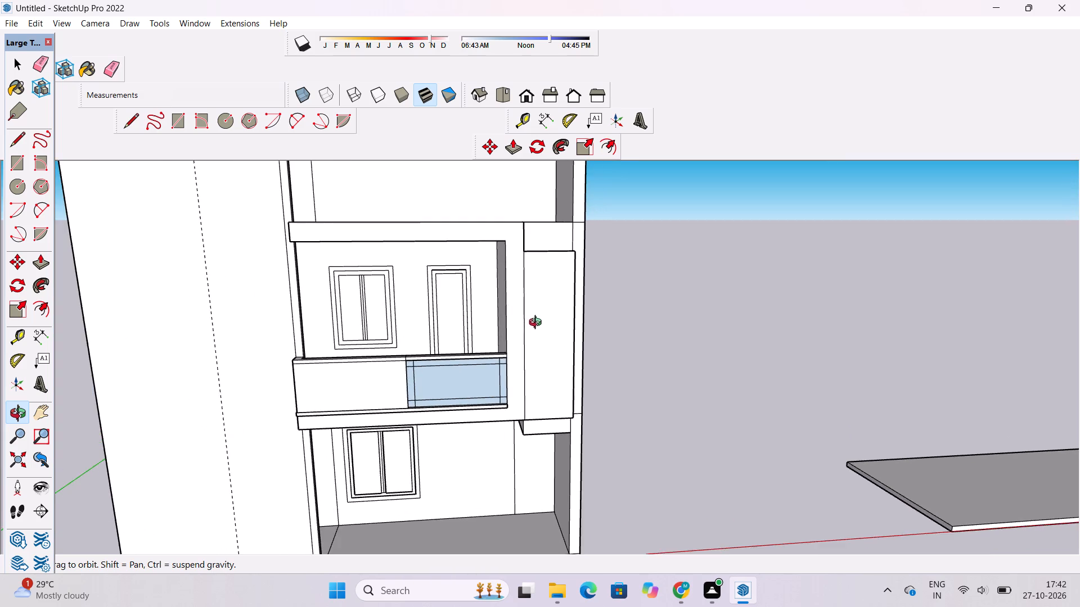
shift+drag(538, 324, 526, 334)
scroll(529, 330, up, 1)
shift+drag(536, 321, 520, 341)
drag(518, 343, 510, 323)
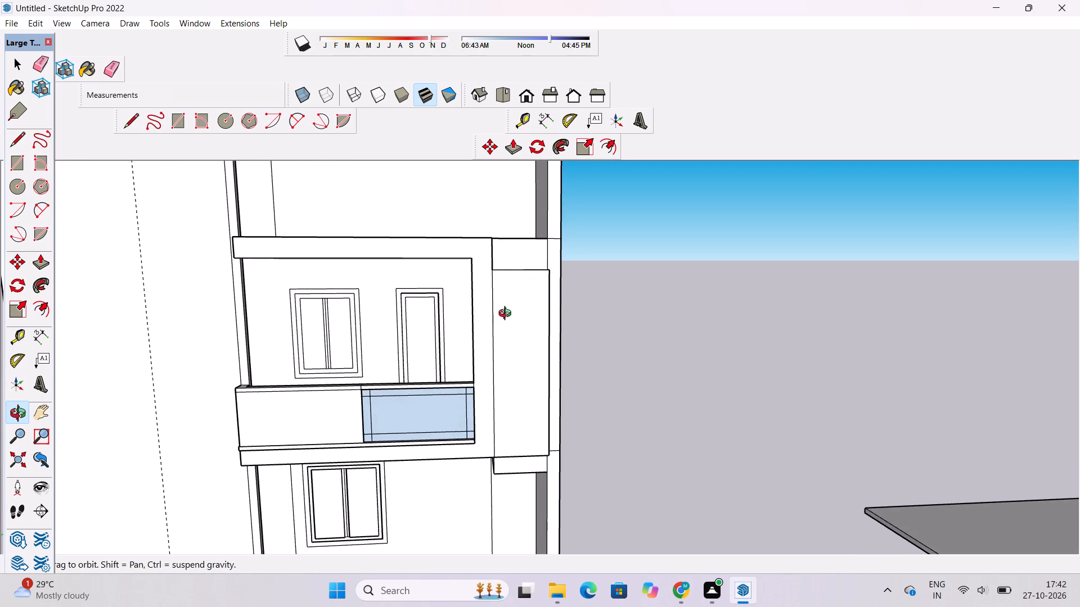
shift+drag(507, 315, 489, 323)
scroll(496, 297, up, 2)
shift+drag(506, 286, 493, 313)
drag(493, 315, 395, 361)
scroll(456, 306, up, 1)
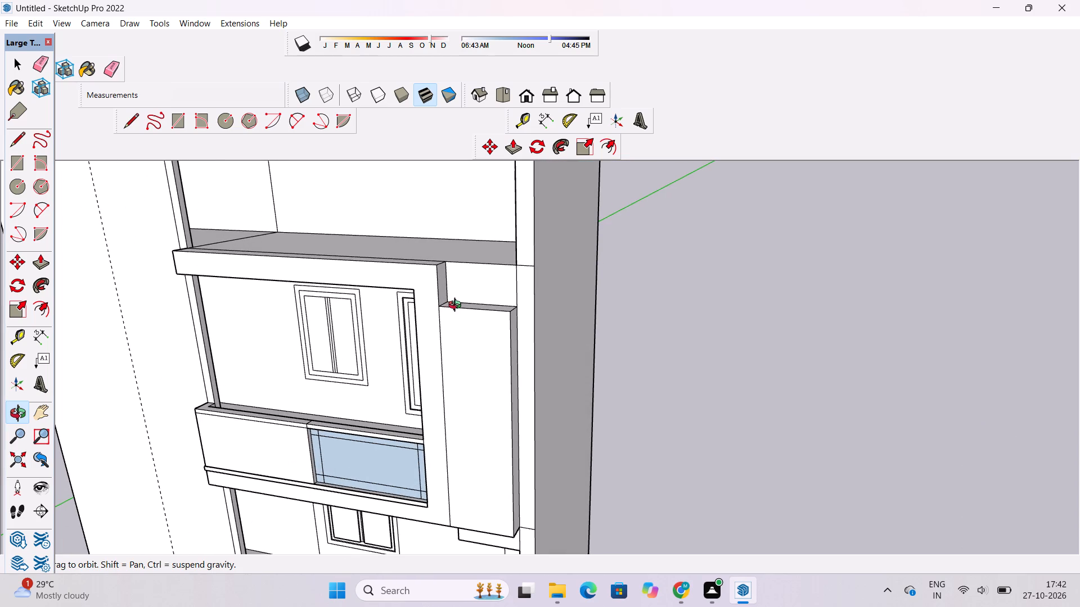
scroll(458, 309, up, 1)
scroll(458, 312, down, 4)
shift+drag(459, 321, 463, 339)
drag(465, 339, 467, 340)
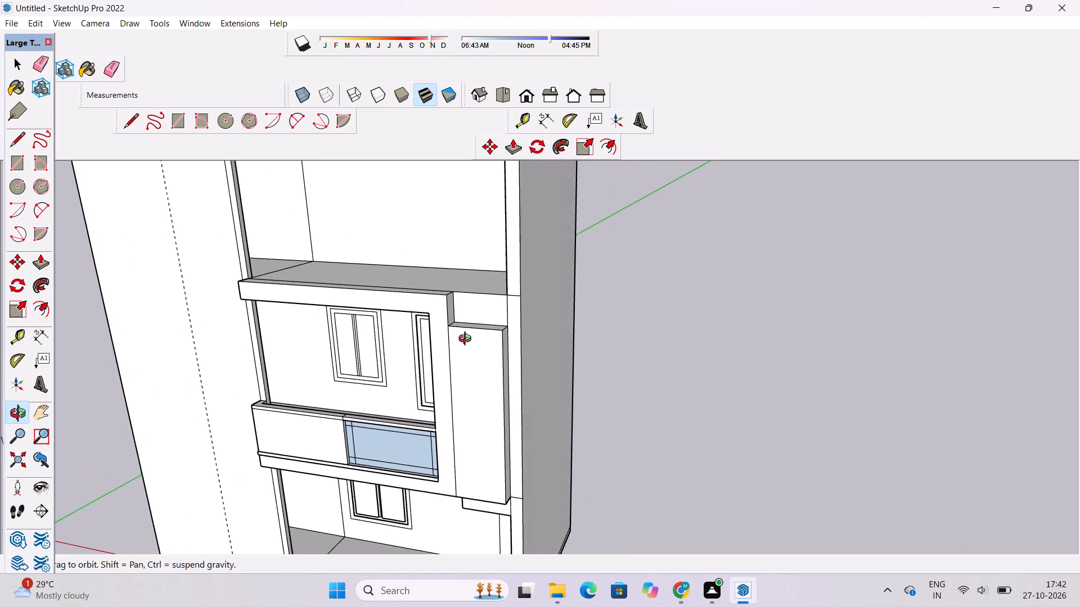
drag(467, 340, 484, 338)
scroll(483, 332, down, 2)
shift+drag(488, 325, 466, 337)
drag(466, 337, 517, 311)
scroll(512, 302, down, 4)
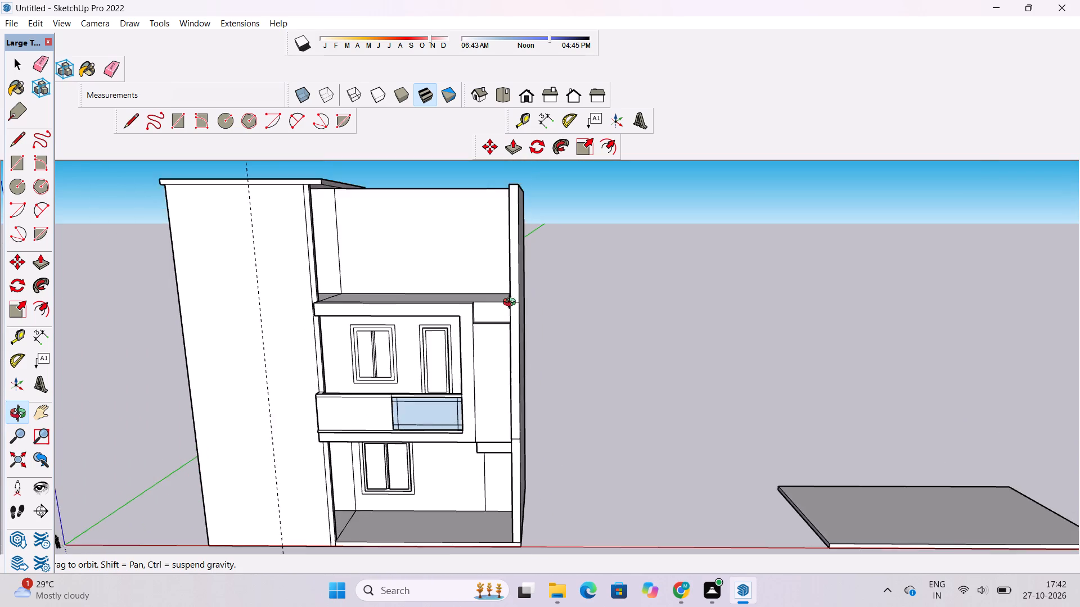
Examine the recess above the extruded strip and its junction with the upper-storey floor slab.
shift+drag(498, 309, 483, 316)
drag(482, 316, 501, 323)
shift+drag(503, 320, 465, 328)
drag(465, 328, 466, 336)
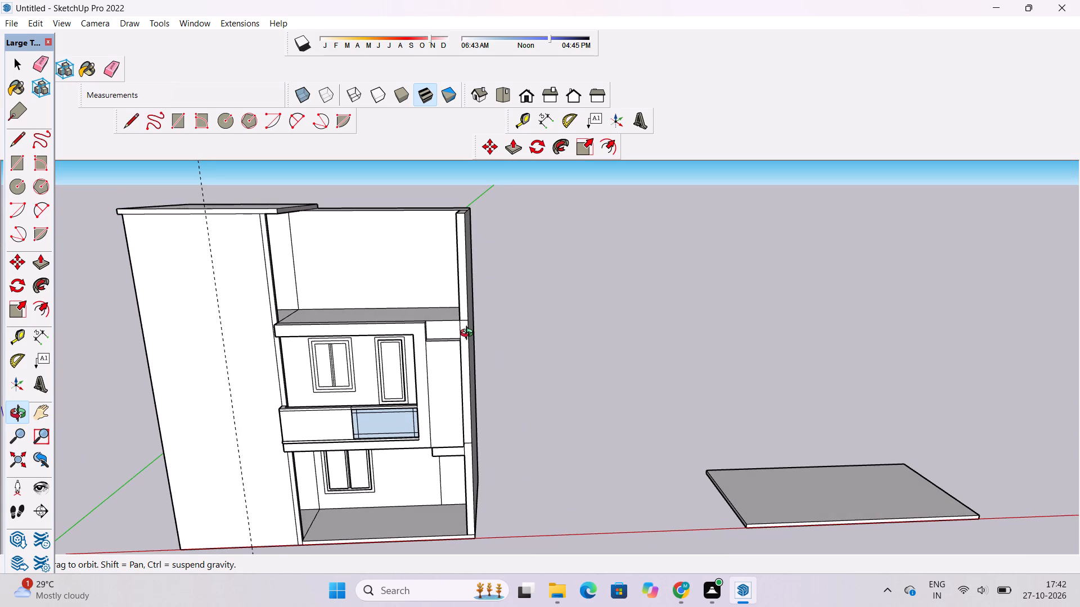
shift+drag(458, 327, 461, 336)
scroll(472, 337, up, 1)
shift+drag(474, 335, 471, 352)
shift+drag(471, 355, 496, 367)
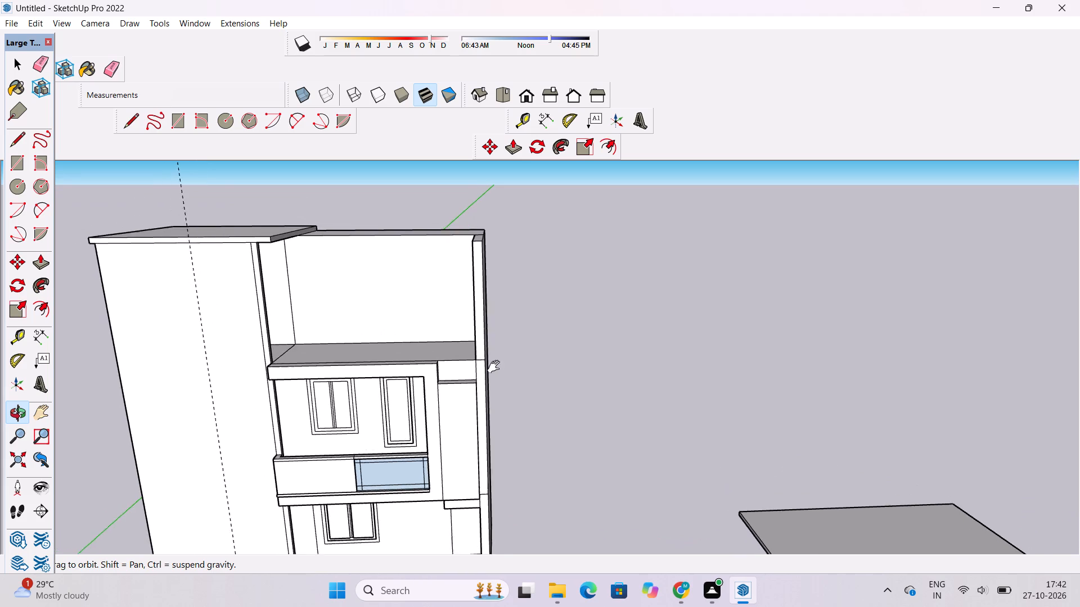
shift+drag(496, 367, 499, 367)
scroll(490, 370, up, 3)
shift+drag(490, 370, 472, 370)
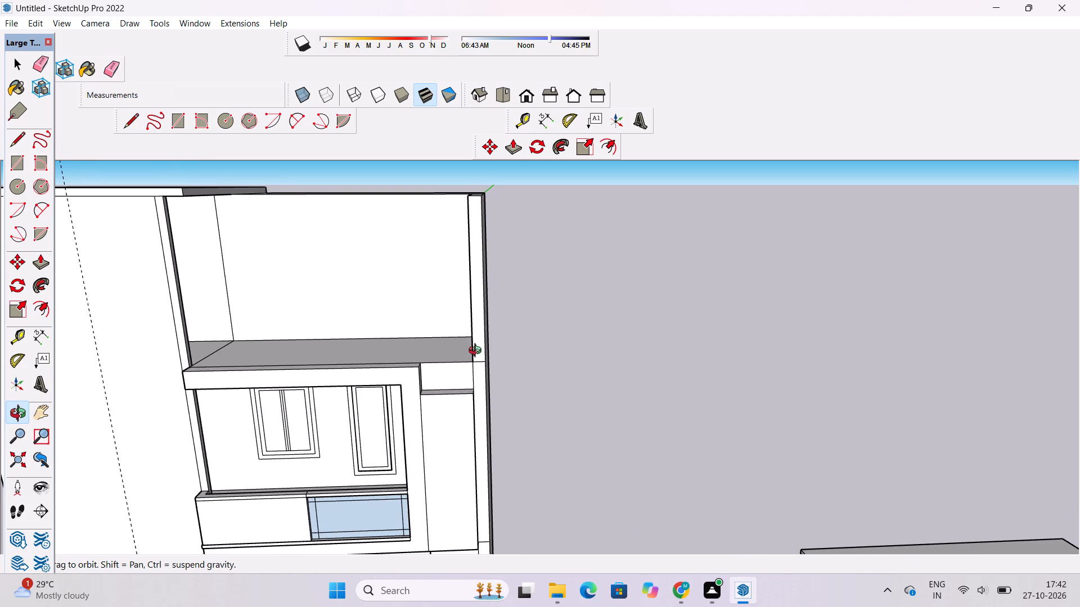
shift+drag(484, 345, 461, 346)
shift+drag(399, 357, 413, 357)
drag(417, 358, 465, 423)
scroll(441, 414, up, 3)
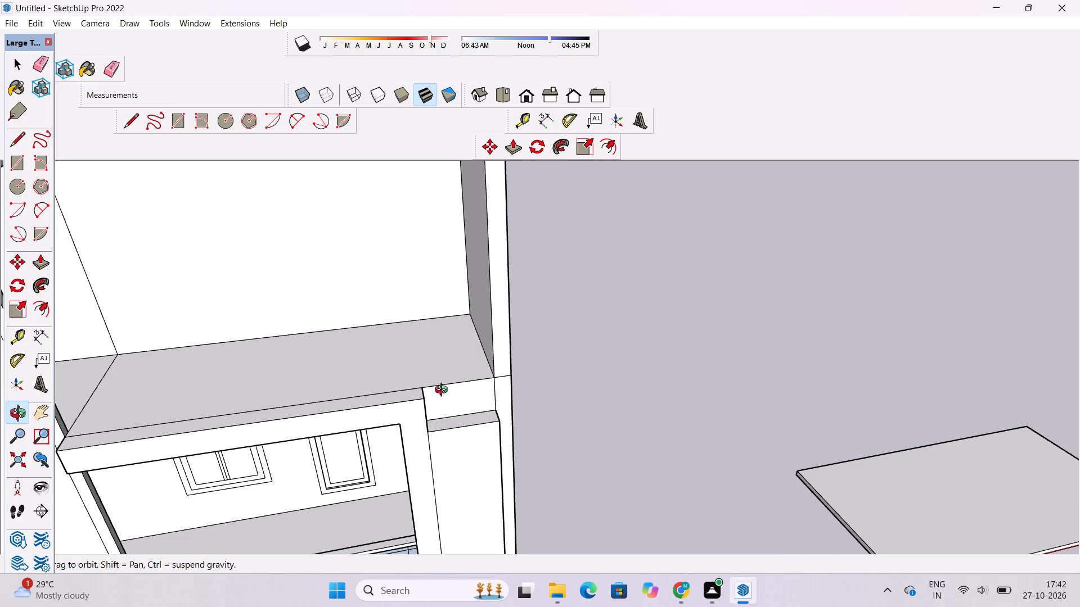
Examine the facade from the front and the side, checking the recess between the projecting strip's top and the upper-storey floor slab.
scroll(456, 384, down, 2)
shift+drag(454, 400, 458, 407)
drag(460, 410, 465, 413)
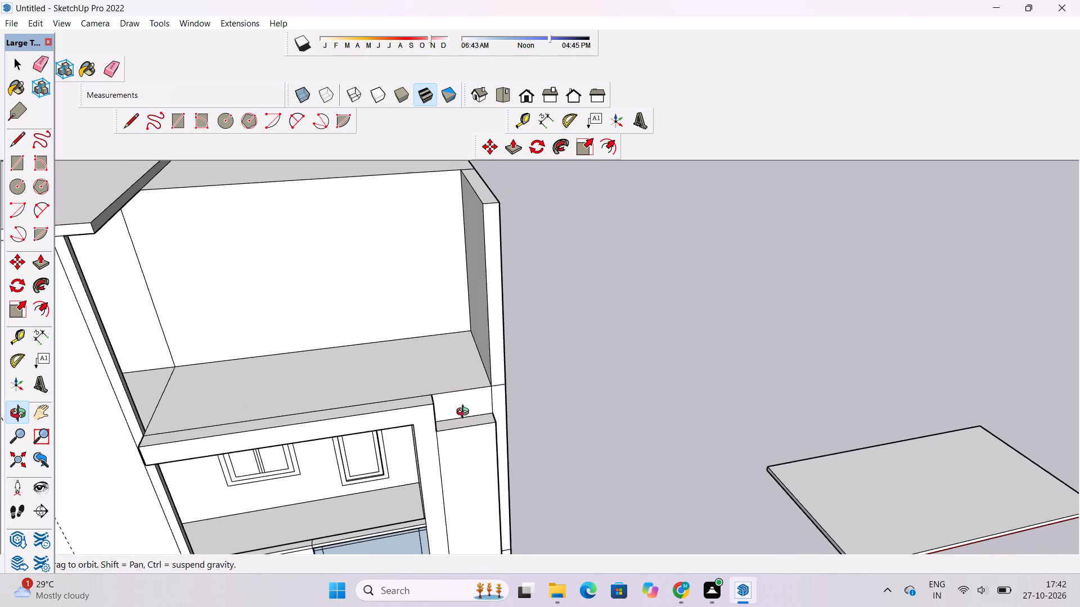
drag(465, 413, 483, 423)
scroll(486, 423, down, 4)
drag(505, 456, 444, 341)
scroll(474, 431, down, 3)
shift+drag(479, 450, 483, 436)
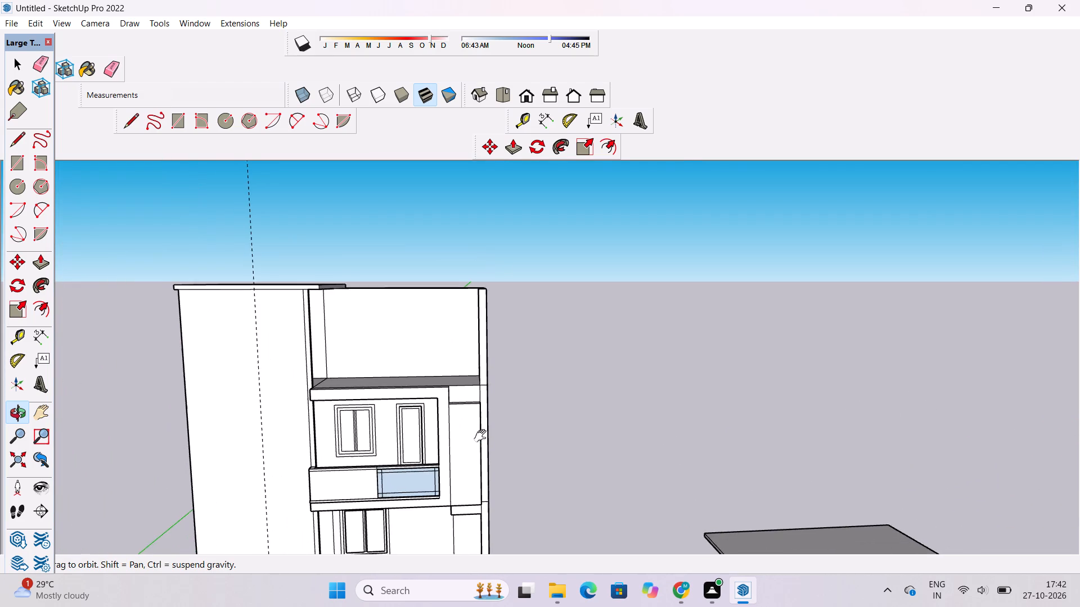
shift+drag(483, 436, 484, 403)
shift+drag(465, 474, 472, 404)
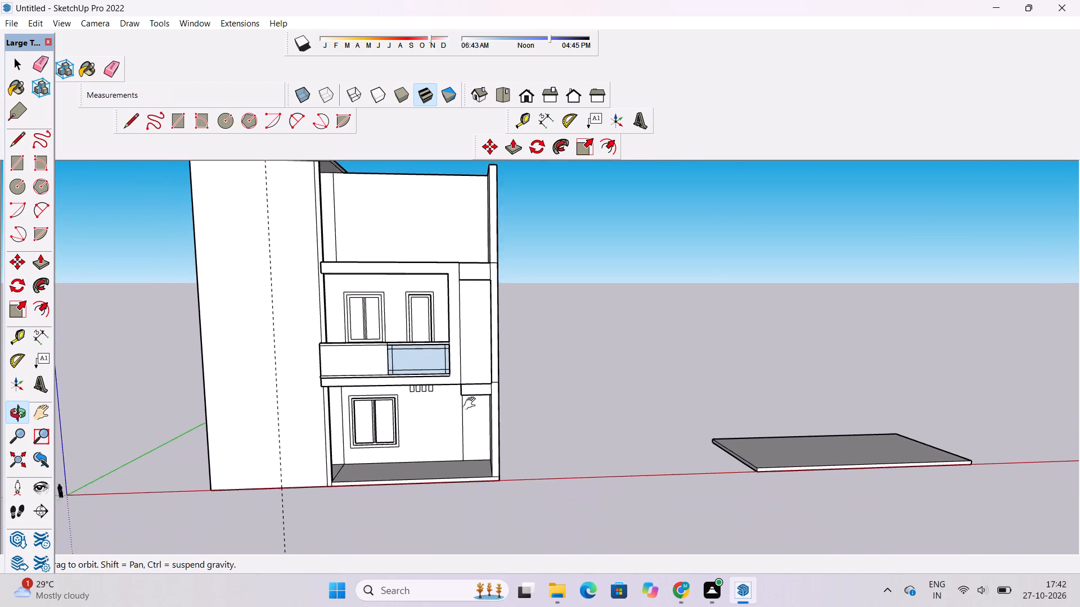
shift+drag(472, 404, 473, 402)
scroll(496, 359, up, 1)
drag(512, 364, 409, 391)
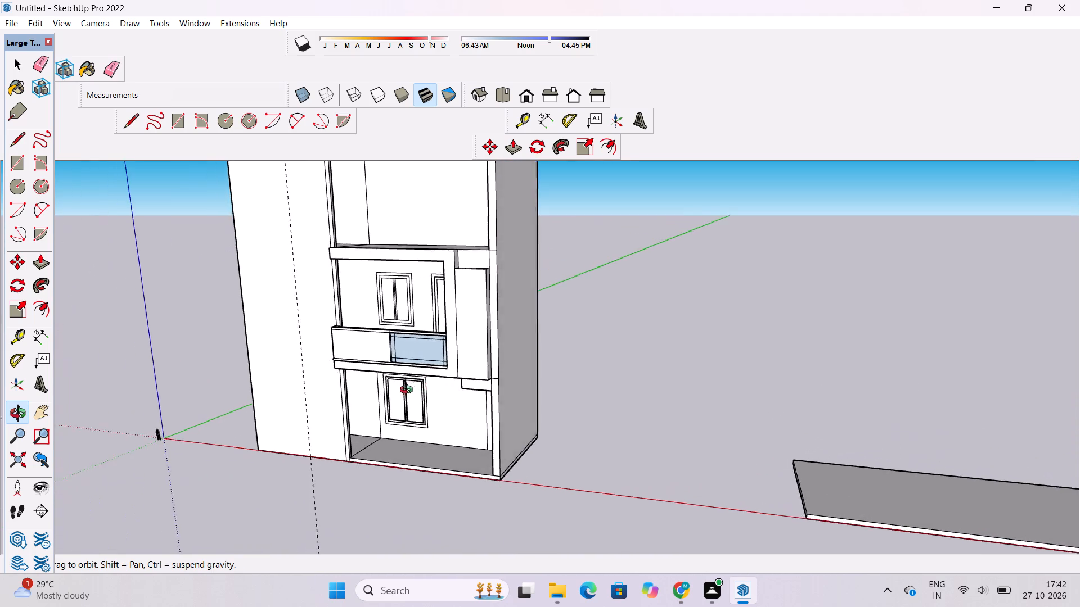
drag(409, 391, 349, 400)
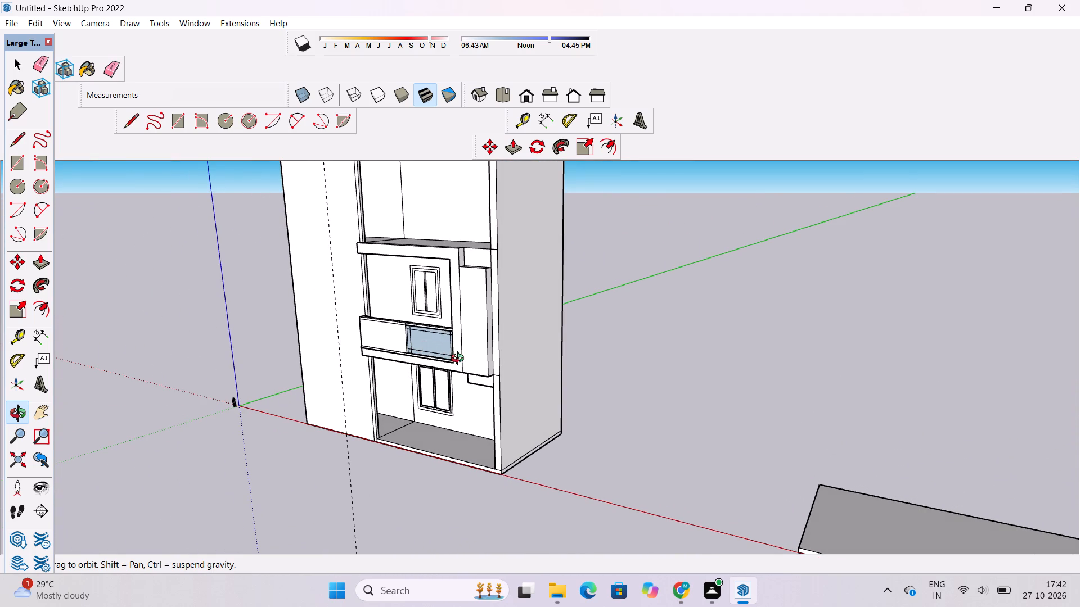
shift+drag(471, 347, 461, 364)
shift+drag(473, 286, 472, 319)
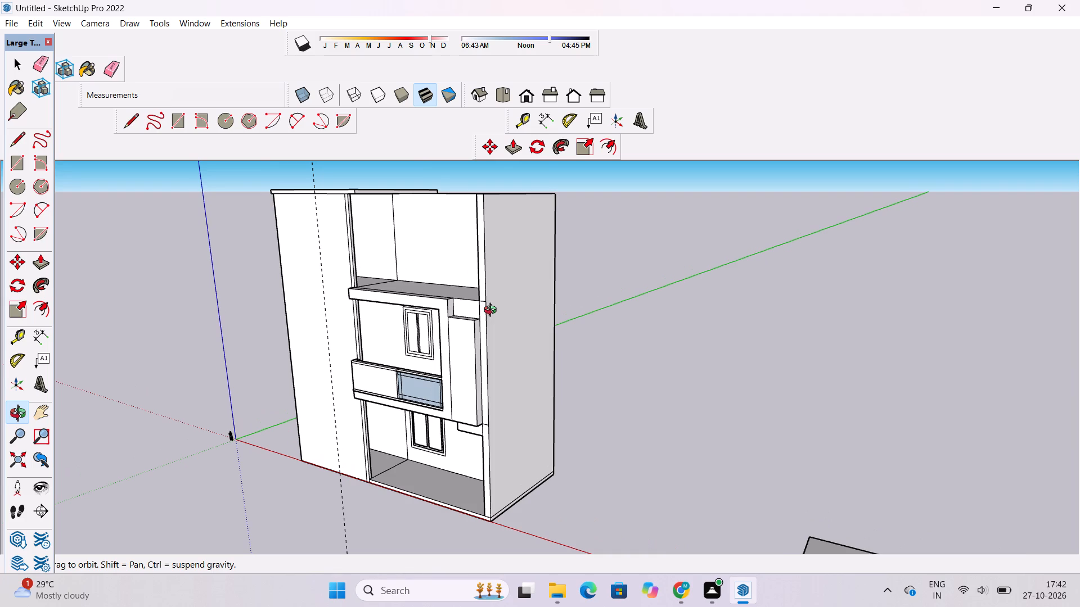
shift+drag(495, 311, 495, 339)
drag(496, 339, 472, 357)
scroll(474, 345, up, 4)
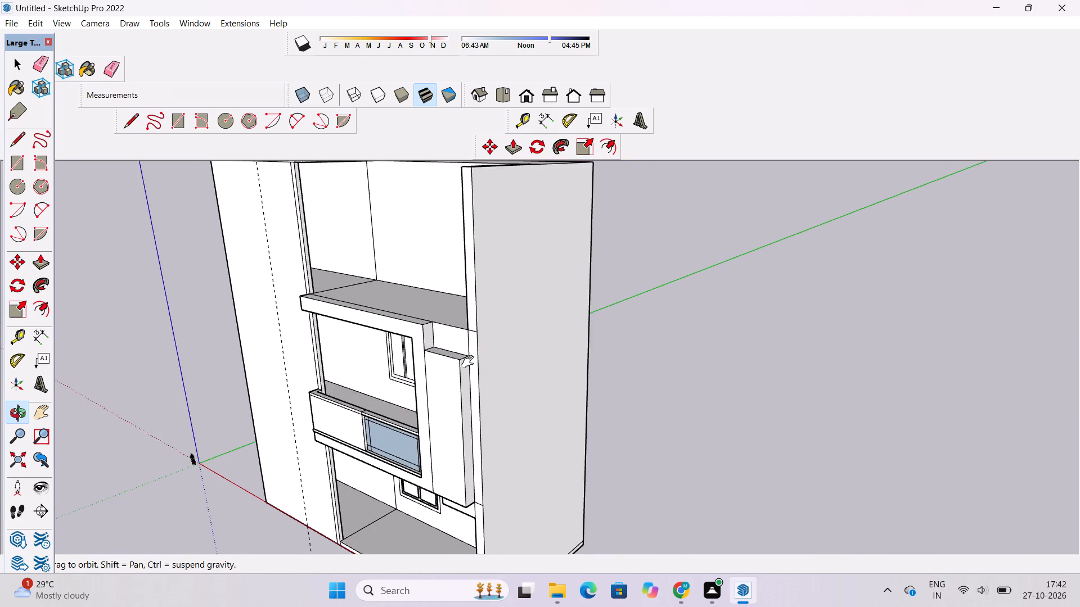
shift+click(470, 362)
click(472, 367)
Push/Pull the projecting strip's top face up 8' 1/8" so it is level with the frame's top.
key(p)
scroll(437, 349, up, 10)
click(433, 369)
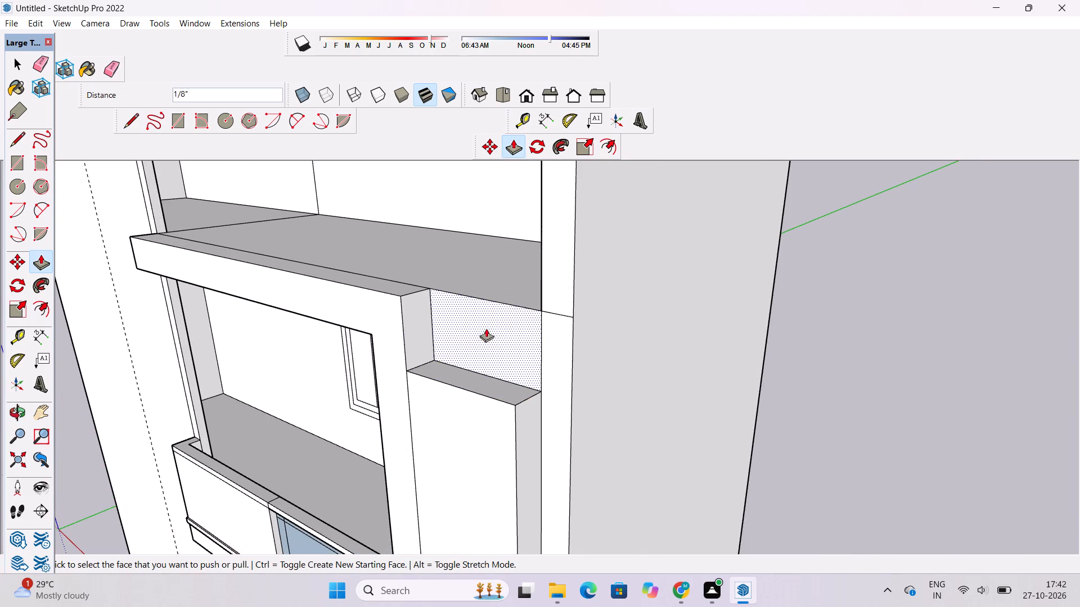
click(480, 387)
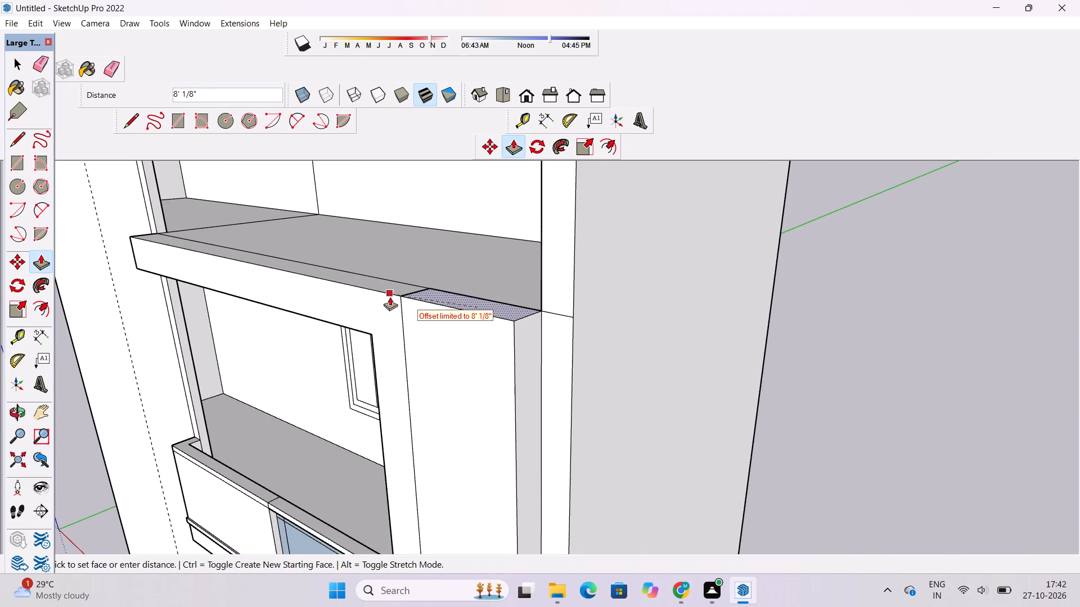
click(396, 293)
Examine the raised strip's junction with the floor slab and projecting frame from above and from the front.
scroll(435, 316, down, 7)
key(o)
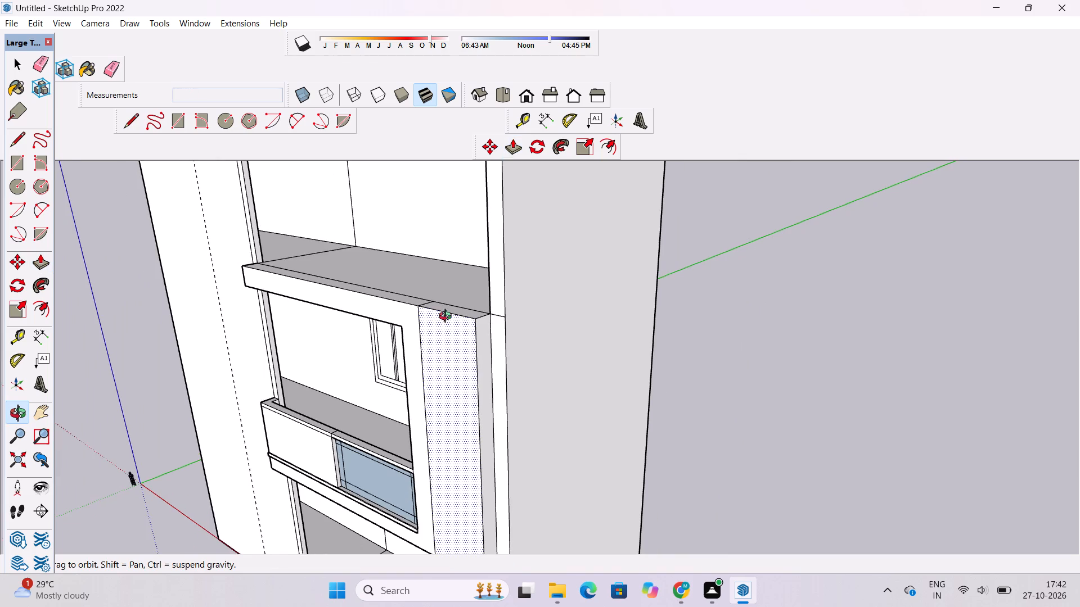
drag(448, 318, 496, 330)
shift+drag(497, 330, 482, 319)
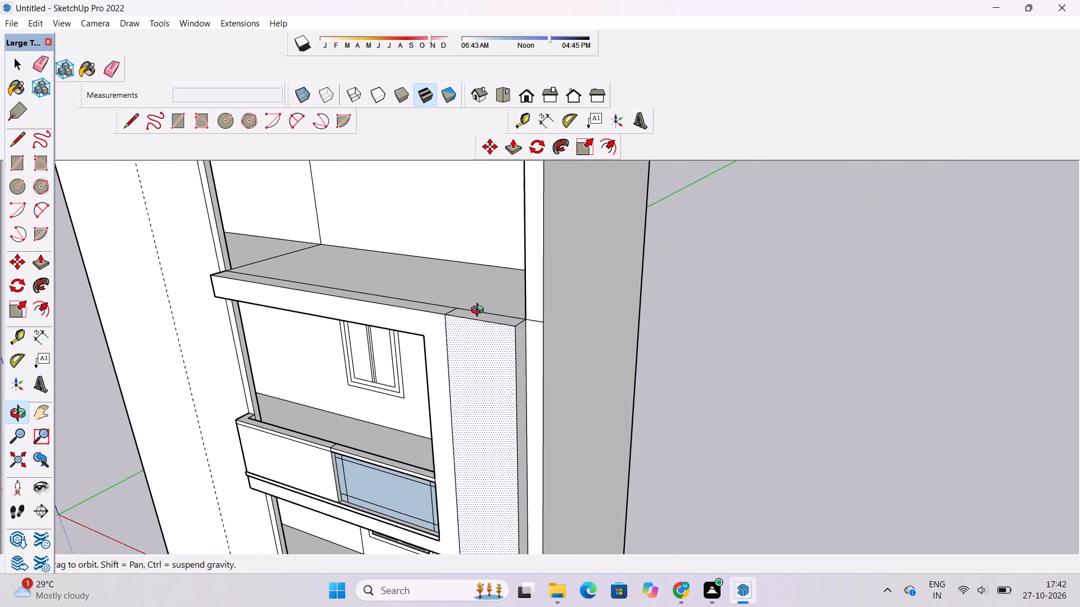
drag(480, 311, 498, 321)
shift+drag(502, 324, 477, 329)
scroll(481, 318, down, 1)
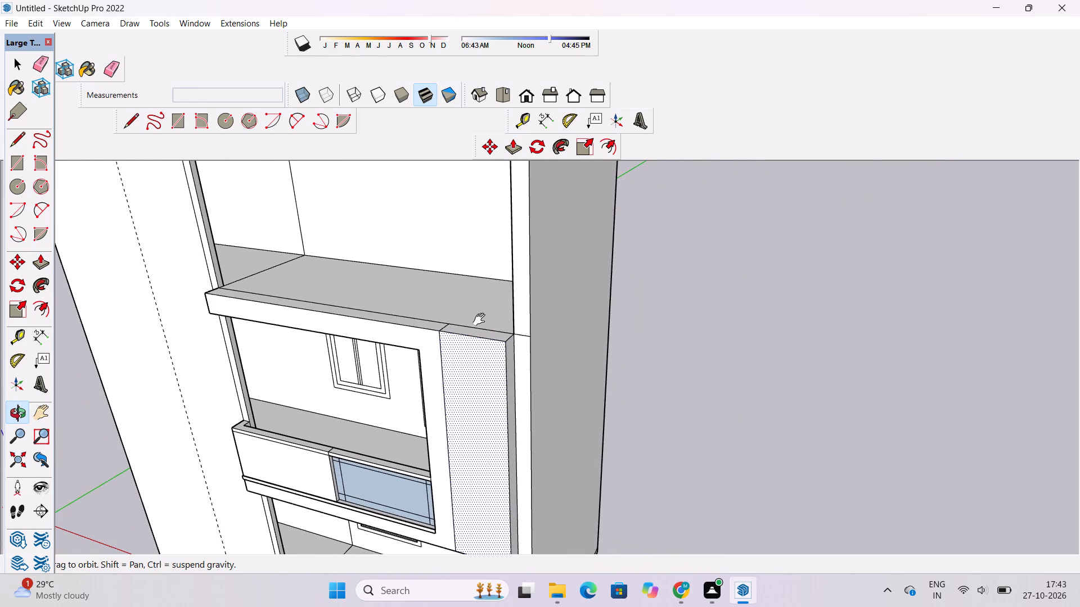
shift+click(481, 320)
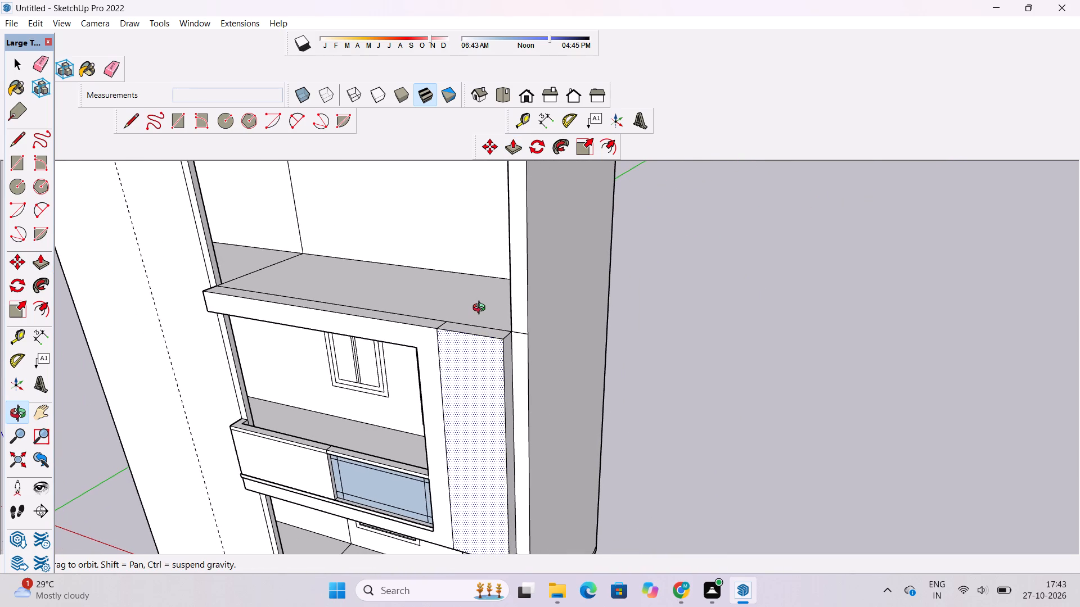
shift+drag(480, 319, 479, 309)
click(479, 309)
shift+drag(484, 308, 481, 313)
drag(481, 314, 489, 318)
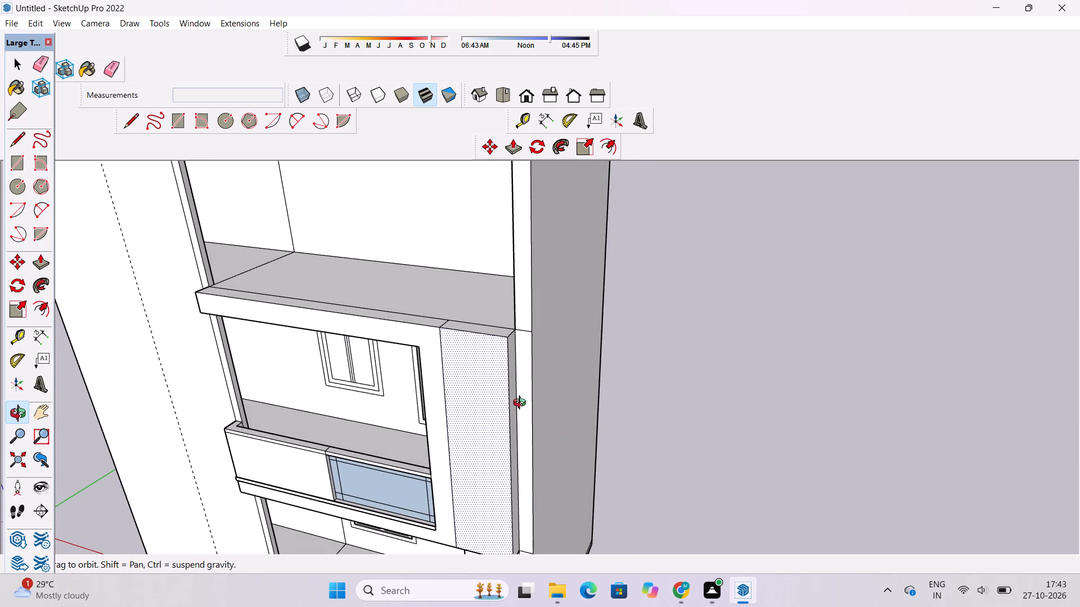
shift+drag(522, 404, 494, 404)
drag(494, 404, 548, 420)
scroll(565, 419, down, 4)
drag(539, 447, 582, 372)
drag(580, 429, 609, 341)
scroll(596, 359, up, 1)
shift+drag(595, 360, 583, 367)
key(space)
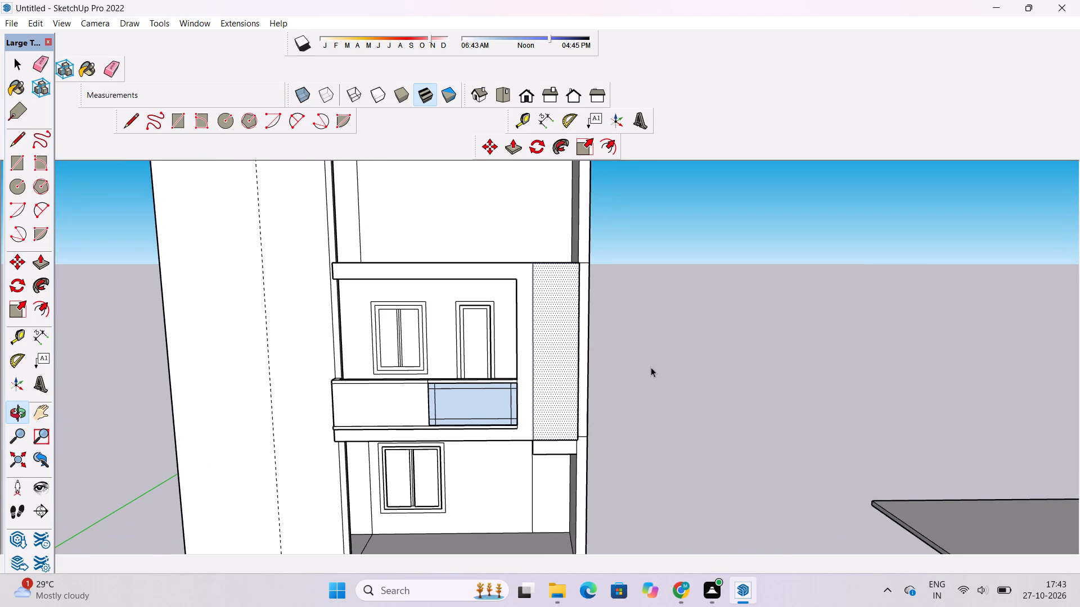
Examine the full-height strip from the front and the outer side, comparing its front face with the frame.
key(o)
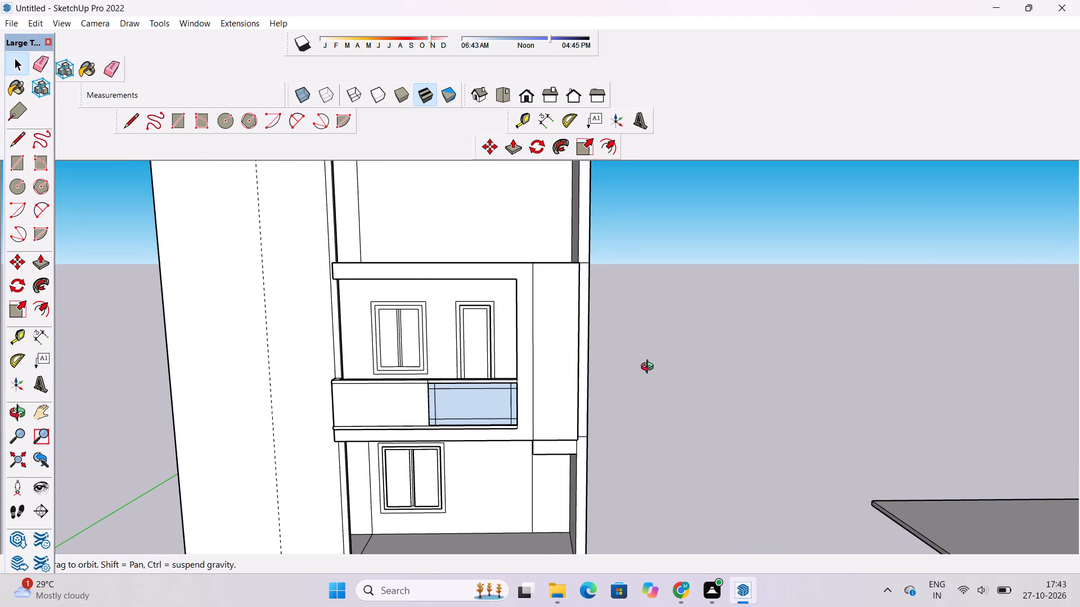
drag(650, 368, 632, 370)
click(632, 370)
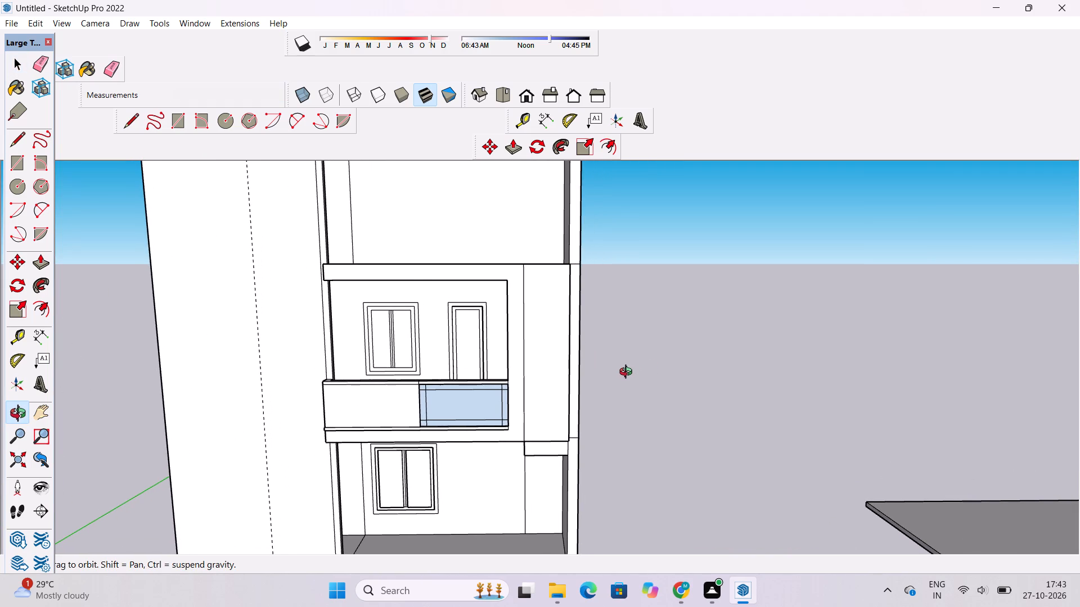
shift+drag(615, 377, 591, 391)
drag(641, 385, 435, 386)
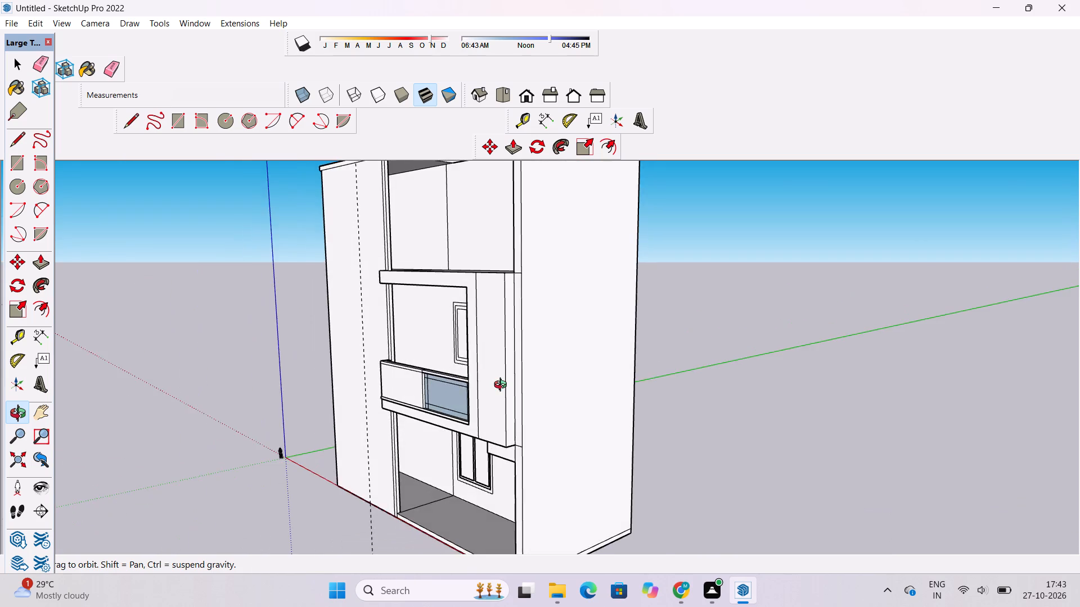
scroll(503, 388, up, 3)
shift+drag(532, 424, 528, 409)
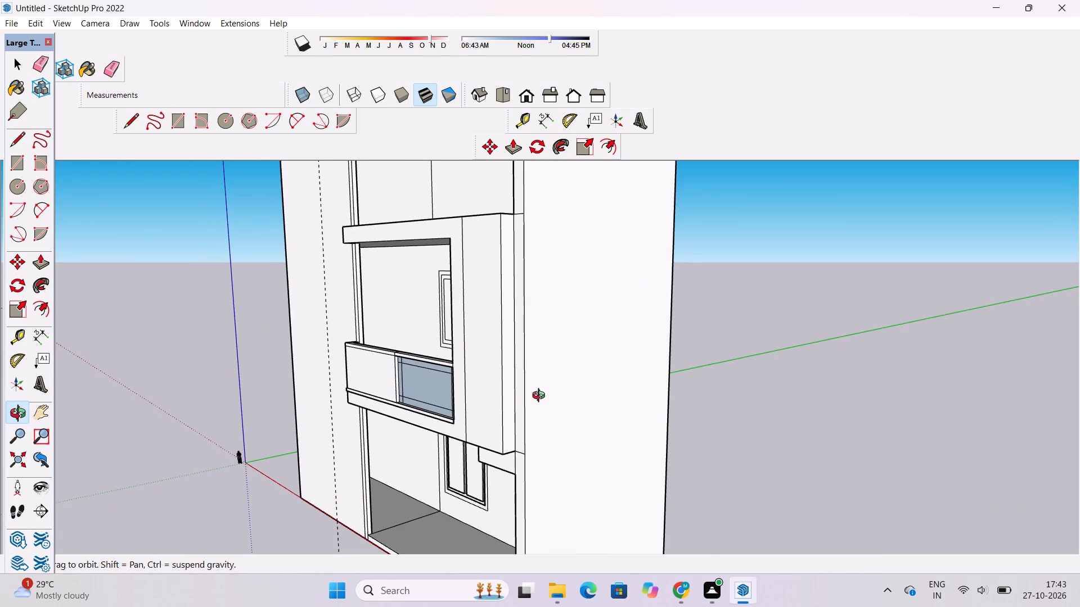
shift+drag(541, 396, 512, 406)
shift+drag(475, 326, 465, 336)
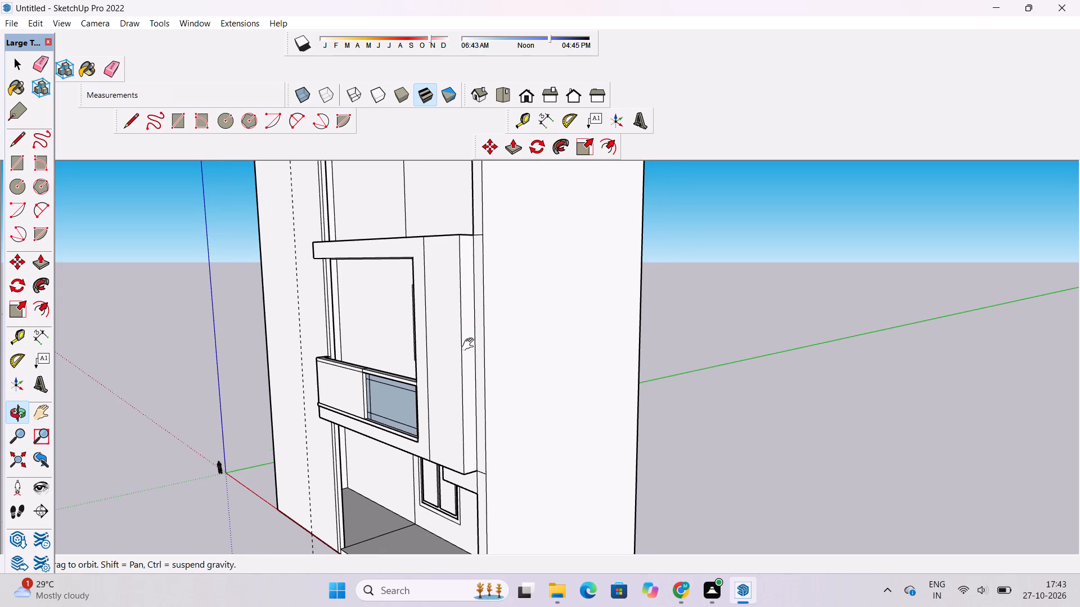
shift+click(470, 345)
drag(494, 359, 445, 369)
scroll(436, 414, up, 2)
shift+click(436, 414)
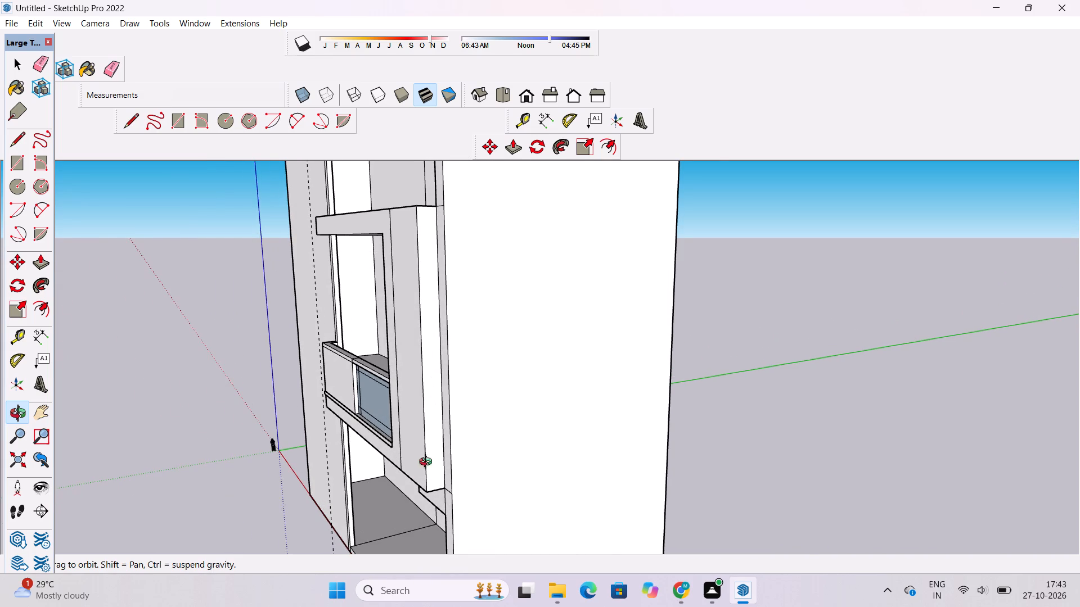
Push/Pull the strip's front face inward about 9 1/2", setting it back from the projecting frame.
scroll(415, 486, up, 3)
drag(433, 488, 535, 363)
drag(535, 362, 473, 440)
scroll(497, 414, down, 3)
shift+drag(497, 411, 484, 422)
key(p)
click(477, 408)
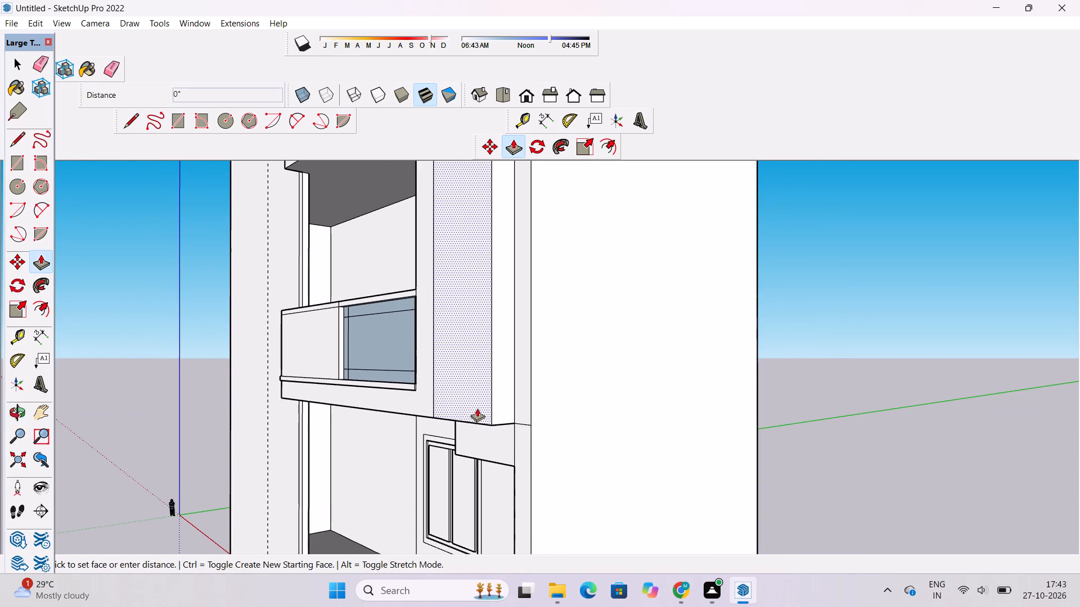
click(481, 406)
Erase the two stray short edges on the frame's exposed side face, near its lower end beside the strip.
scroll(441, 393, up, 6)
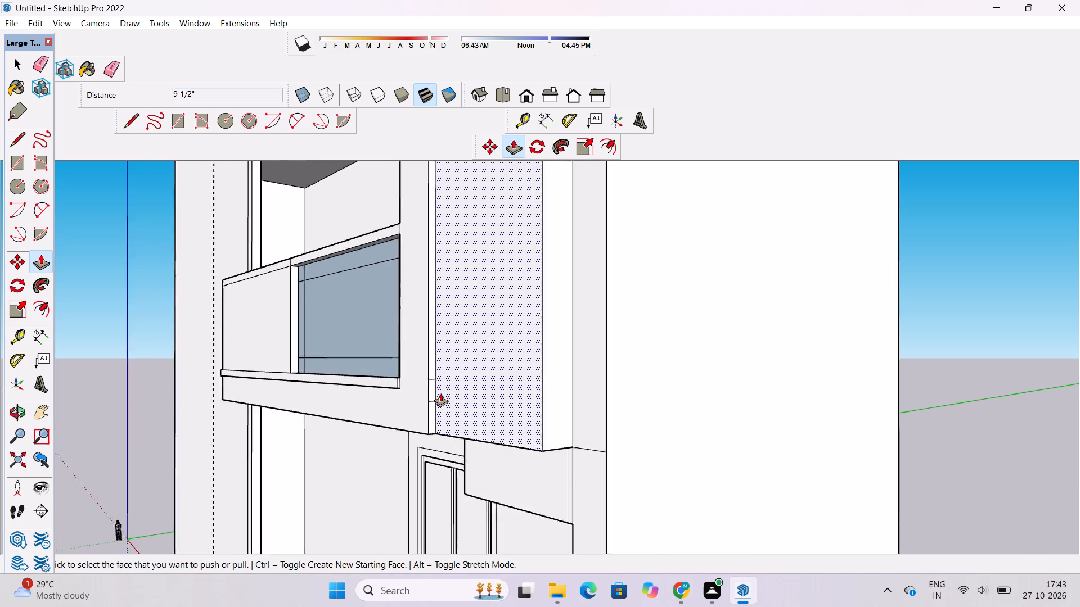
scroll(440, 393, up, 2)
key(e)
scroll(433, 388, up, 6)
drag(425, 355, 421, 430)
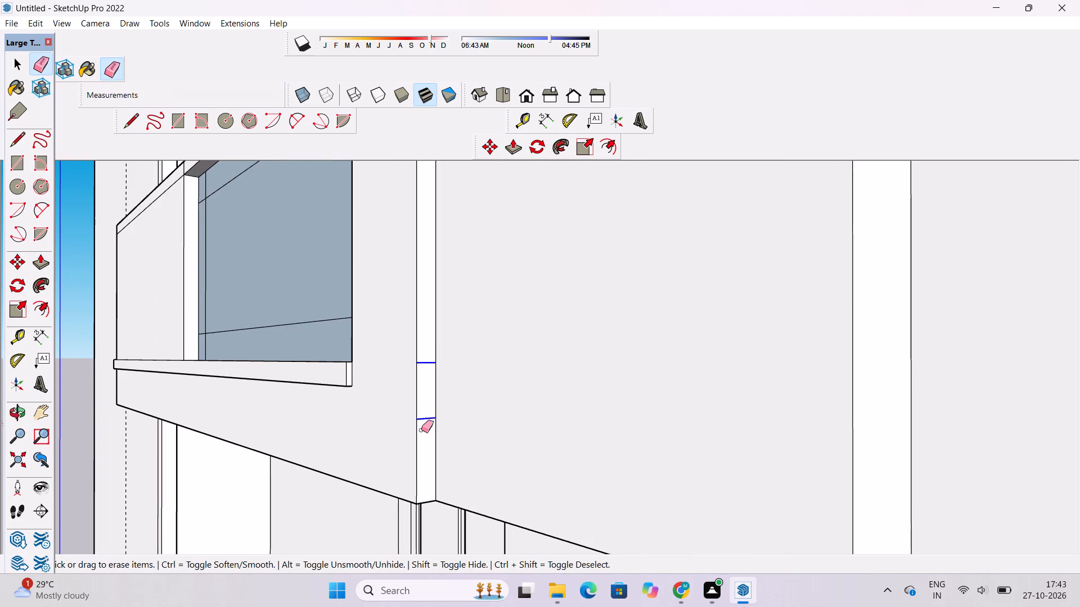
drag(421, 430, 425, 436)
Examine the recessed strip beside the frame from several angles, including its upper and lower junctions.
scroll(473, 511, down, 16)
key(o)
drag(459, 507, 510, 498)
scroll(506, 484, up, 5)
shift+drag(499, 474, 478, 475)
scroll(480, 469, down, 5)
shift+drag(484, 486, 480, 459)
drag(476, 455, 607, 484)
shift+drag(600, 481, 587, 476)
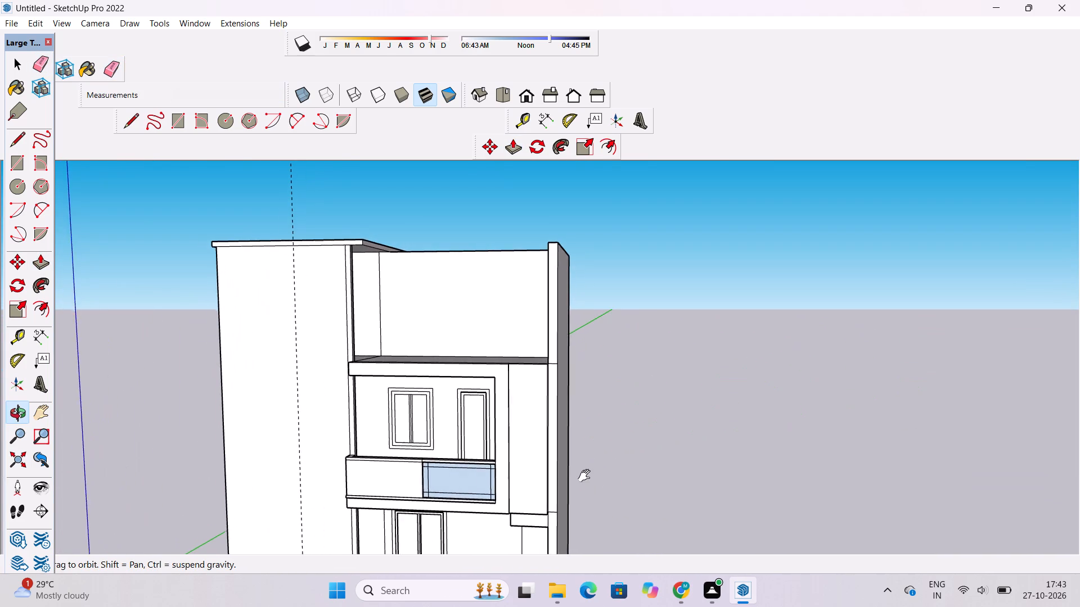
shift+drag(587, 476, 577, 473)
drag(555, 477, 629, 482)
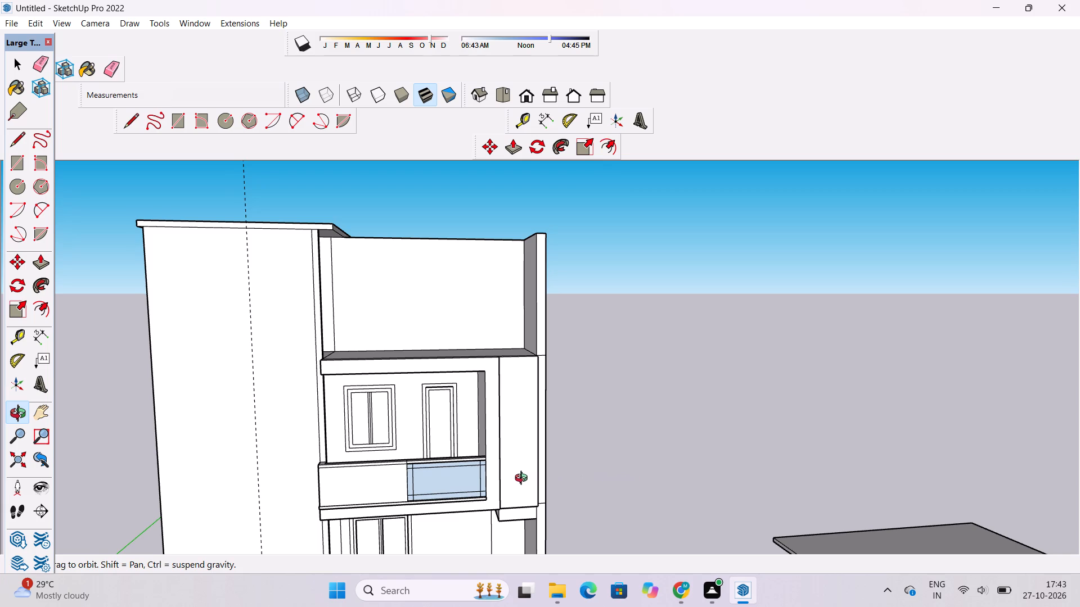
drag(525, 481, 561, 478)
drag(560, 475, 523, 450)
scroll(517, 450, up, 4)
shift+drag(516, 450, 503, 451)
drag(503, 450, 448, 438)
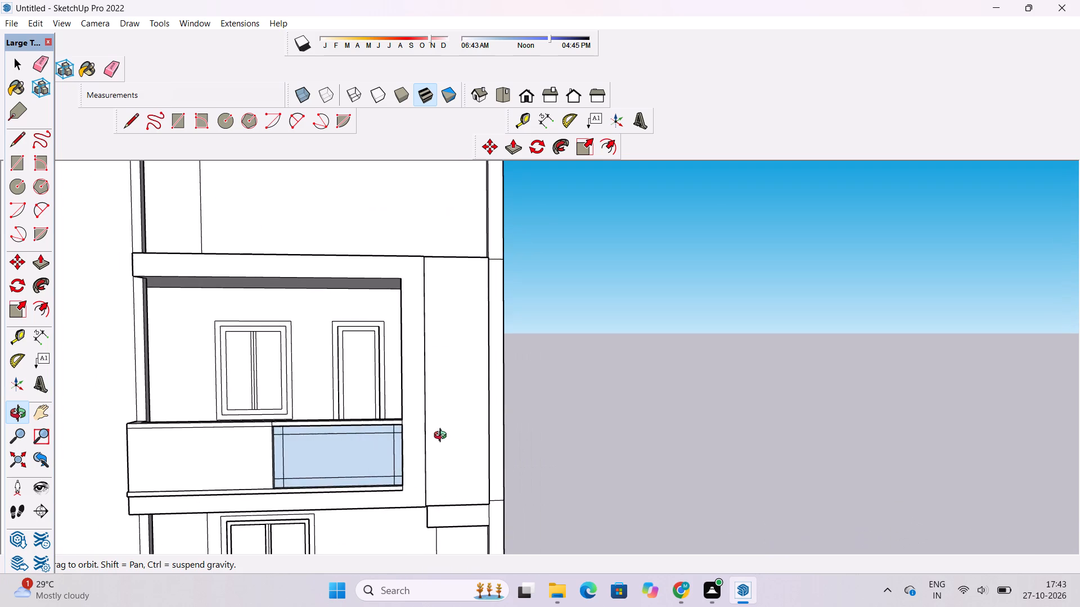
shift+drag(443, 437, 488, 441)
scroll(491, 438, down, 1)
drag(504, 433, 496, 436)
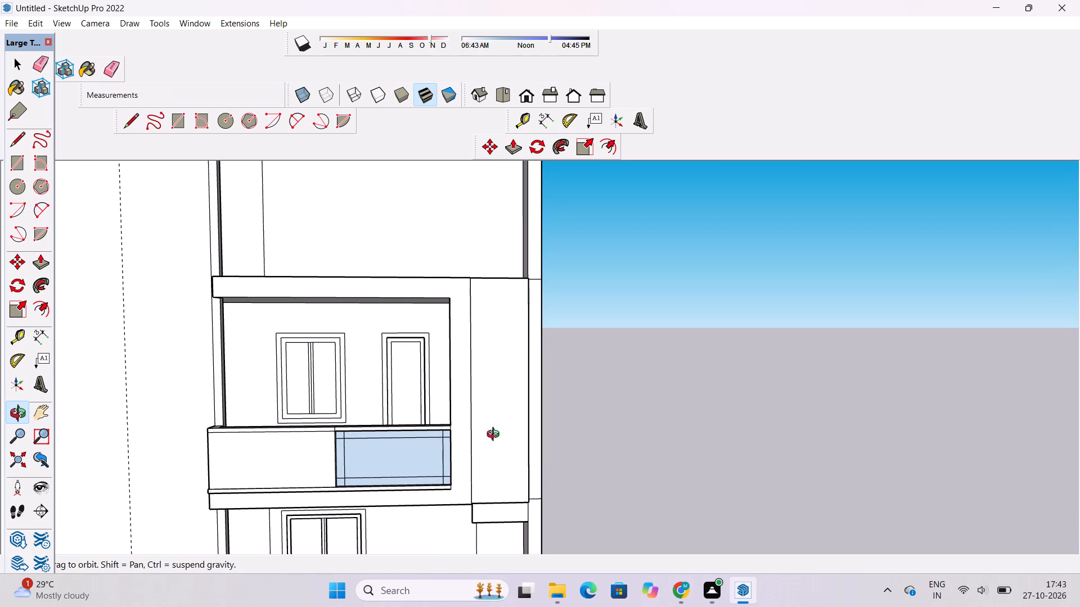
shift+drag(486, 441, 492, 446)
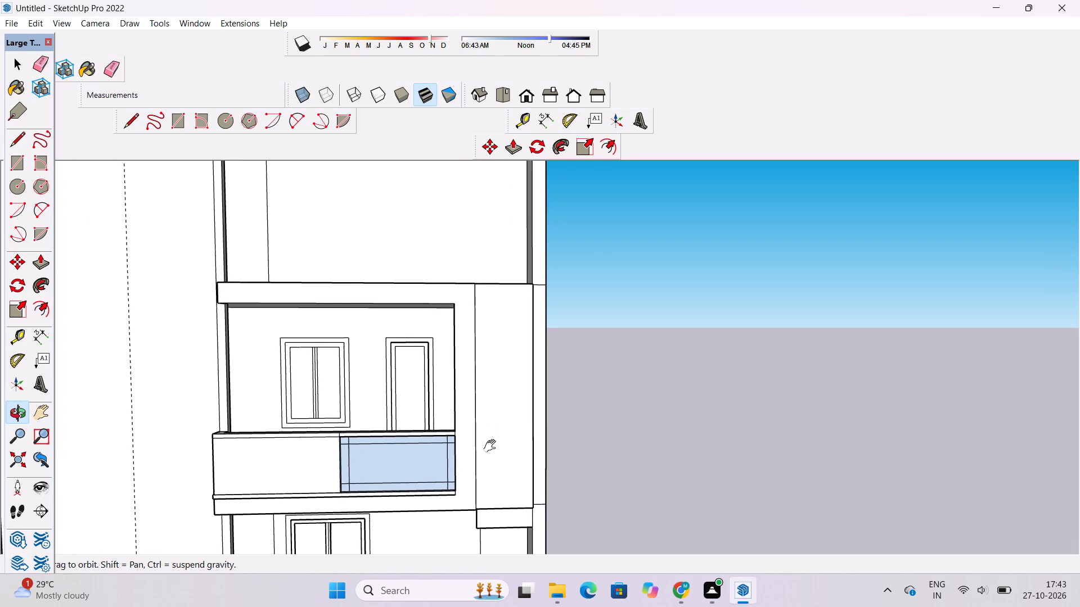
drag(493, 446, 478, 417)
click(478, 416)
scroll(479, 414, down, 1)
shift+click(479, 414)
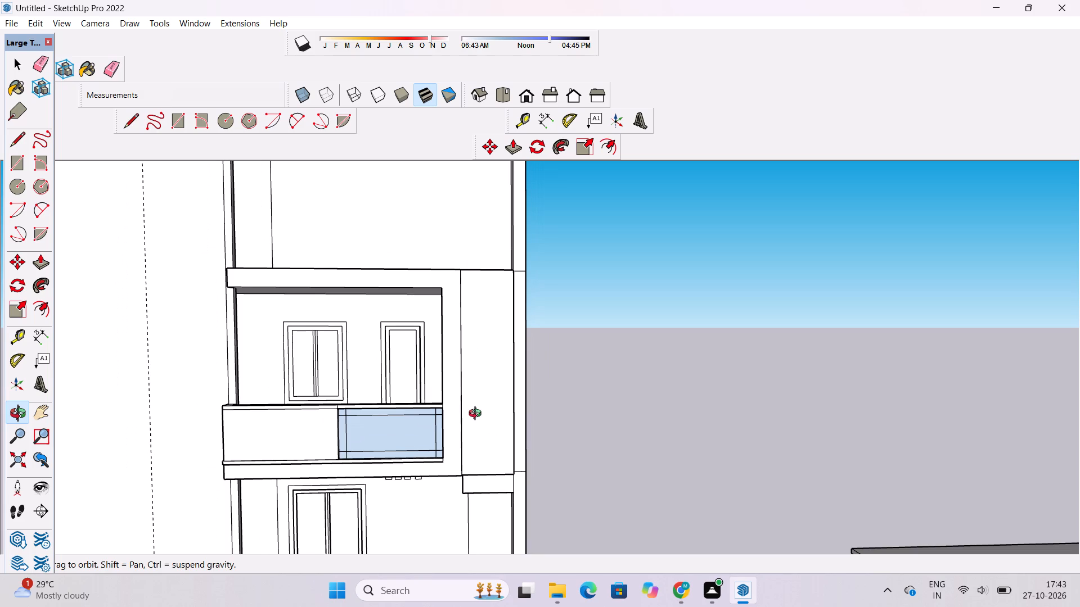
Place a vertical guide on the strip's front face, 4' from the edge where it meets the projecting frame.
key(t)
scroll(418, 438, down, 3)
scroll(474, 379, up, 3)
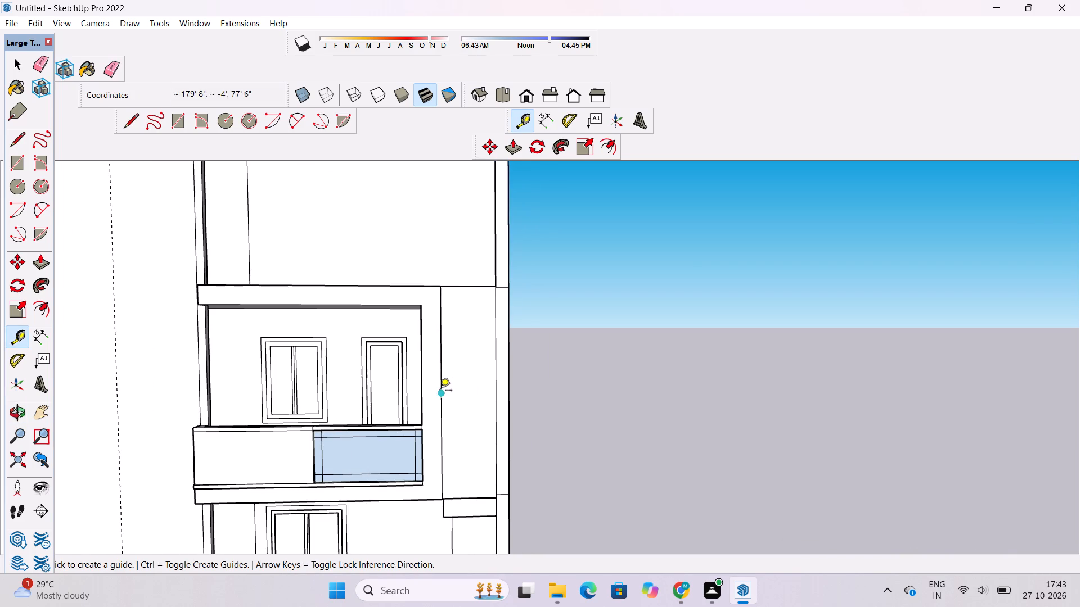
scroll(384, 406, down, 5)
scroll(412, 397, up, 4)
click(418, 402)
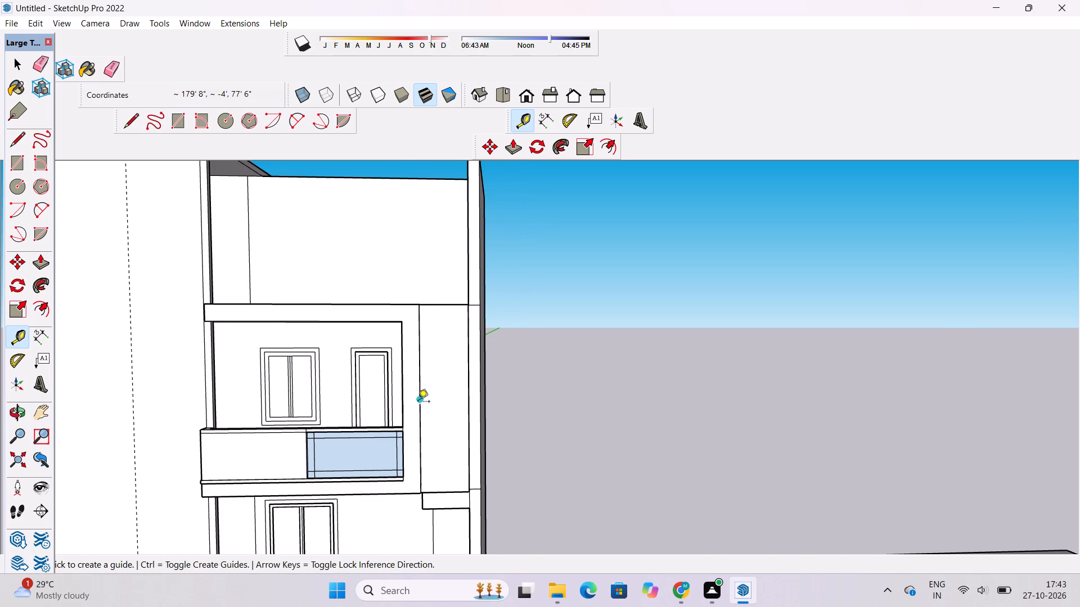
scroll(430, 398, up, 2)
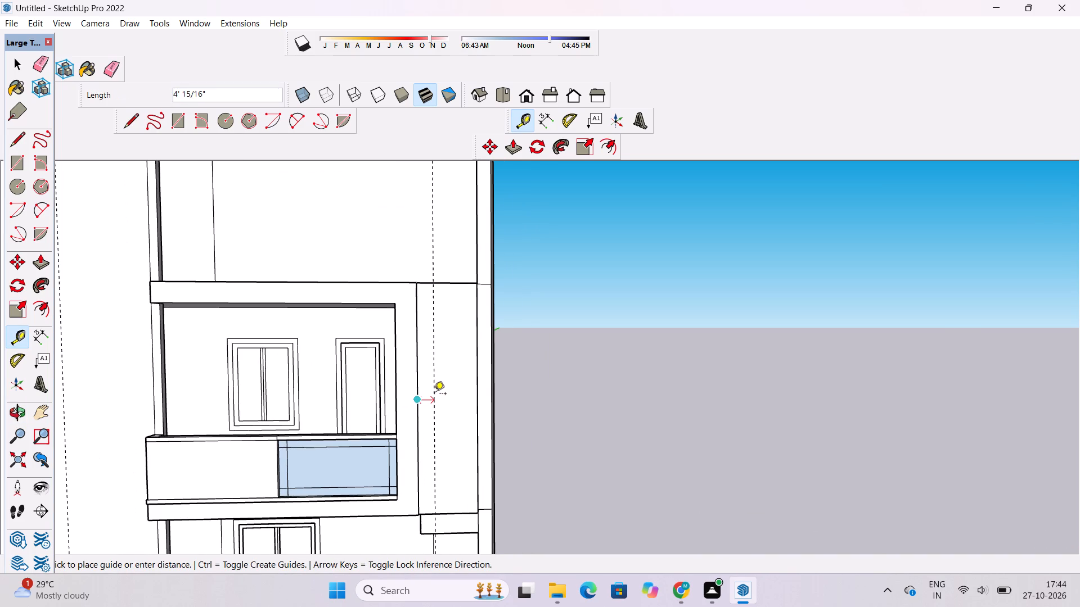
text(4')
key(Return)
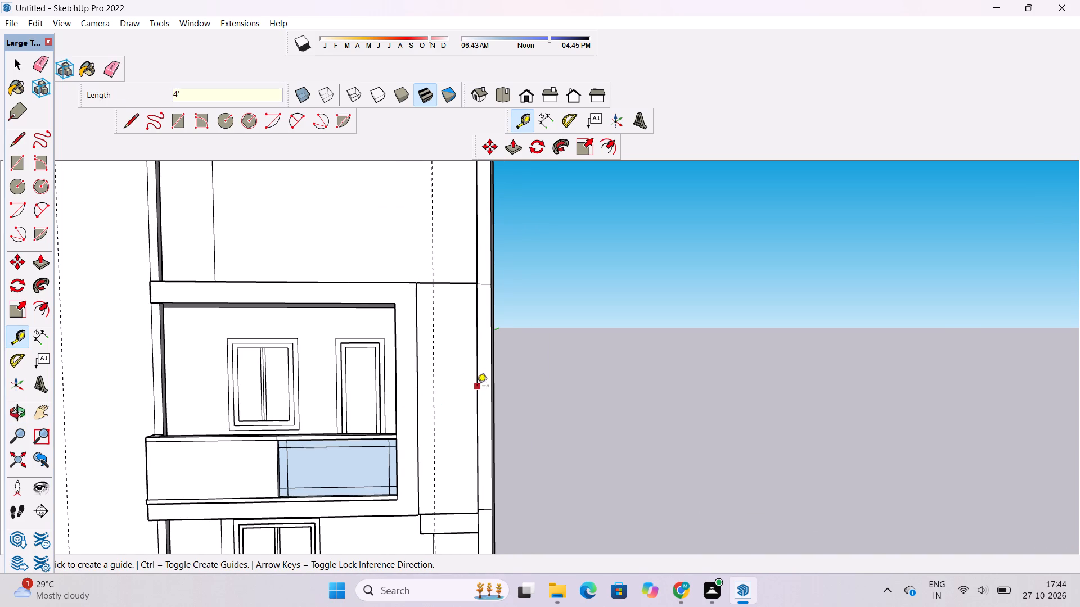
Examine the recessed strip from the front and above, focusing on where the vertical guide crosses its upper front edge.
key(l)
scroll(443, 369, down, 2)
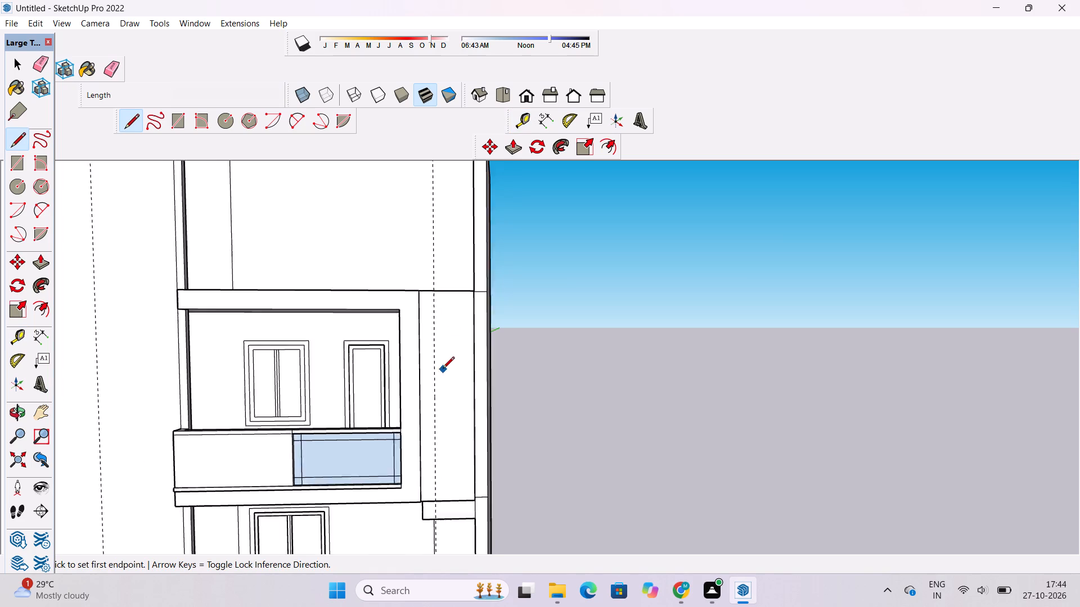
scroll(443, 369, down, 6)
scroll(455, 350, up, 2)
key(o)
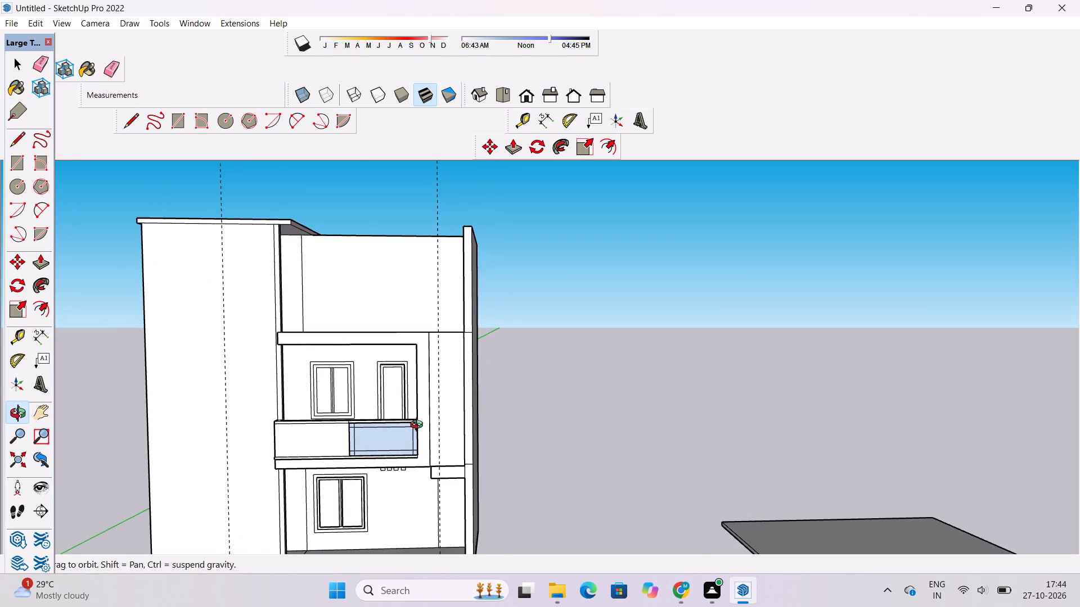
drag(406, 432, 472, 450)
shift+drag(472, 450, 475, 420)
drag(467, 421, 450, 486)
shift+drag(405, 380, 429, 424)
drag(430, 424, 389, 393)
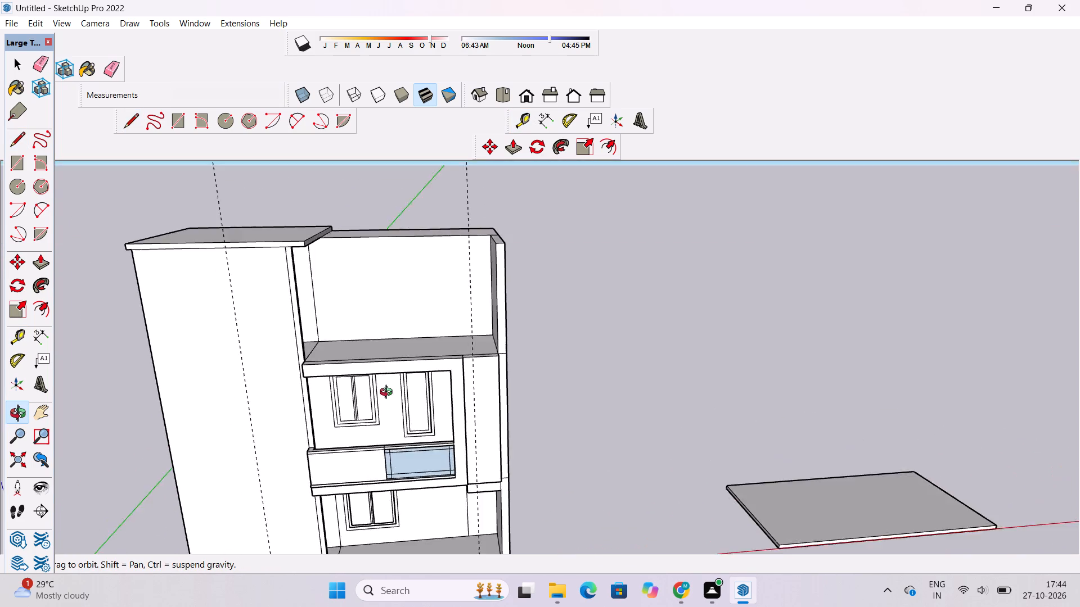
drag(389, 393, 379, 385)
scroll(372, 383, down, 1)
drag(380, 386, 407, 524)
scroll(466, 401, up, 3)
drag(451, 401, 532, 469)
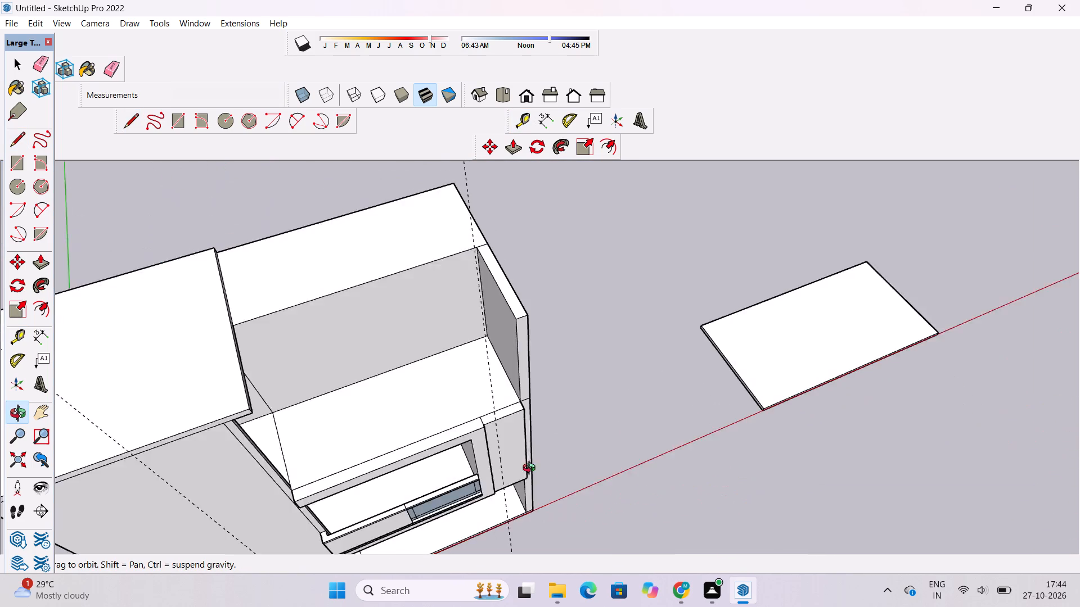
drag(532, 469, 533, 471)
scroll(495, 438, up, 10)
shift+click(500, 432)
drag(497, 437, 515, 435)
scroll(526, 426, up, 4)
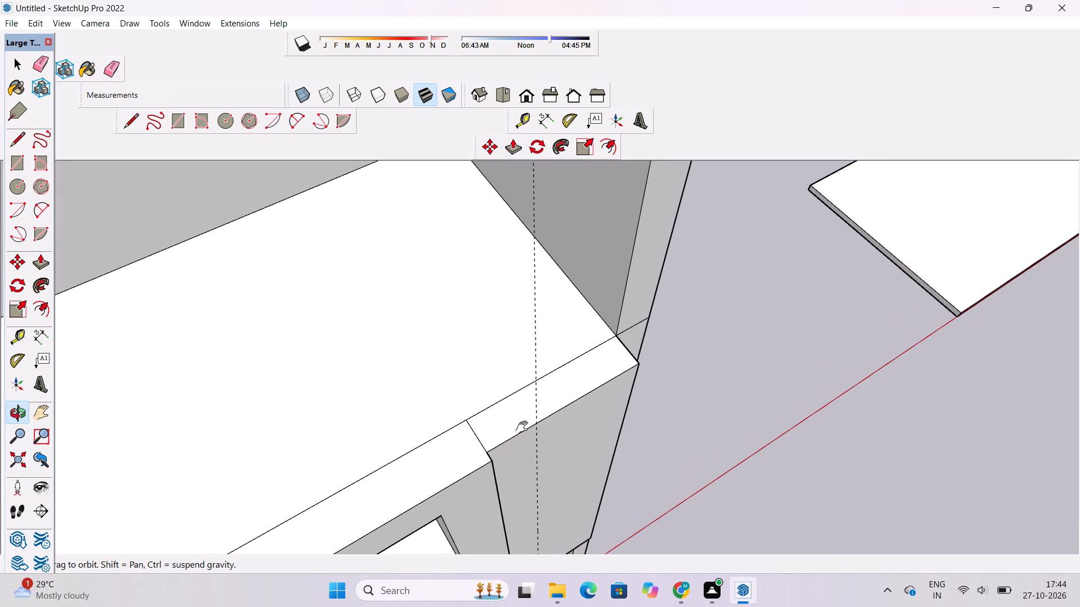
click(522, 431)
Measure from the strip's outer short top edge to the point where the vertical guide meets its upper front edge.
key(l)
scroll(524, 428, up, 4)
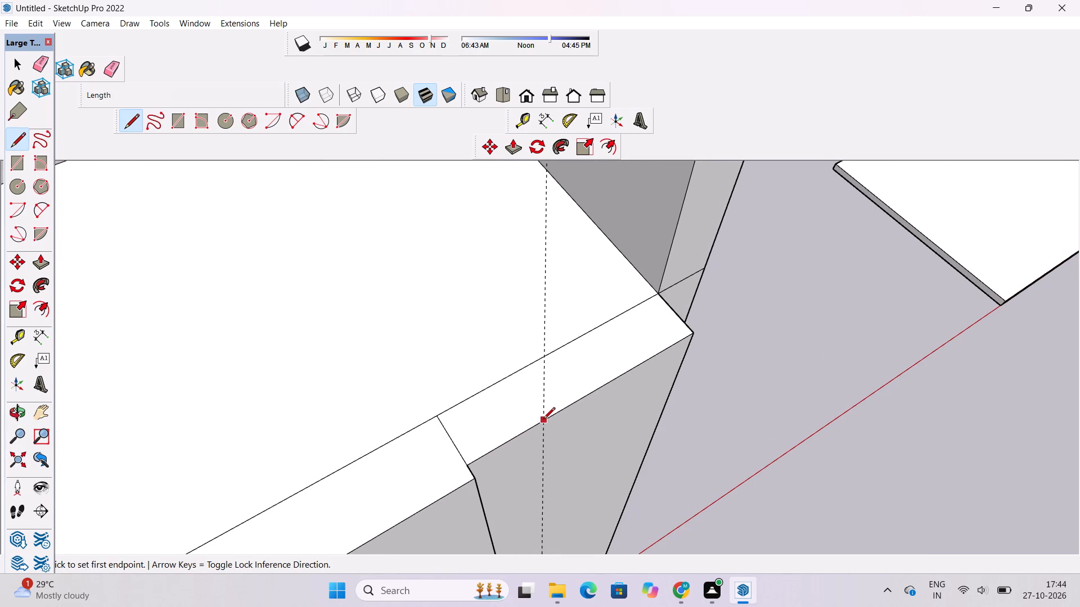
scroll(543, 419, up, 9)
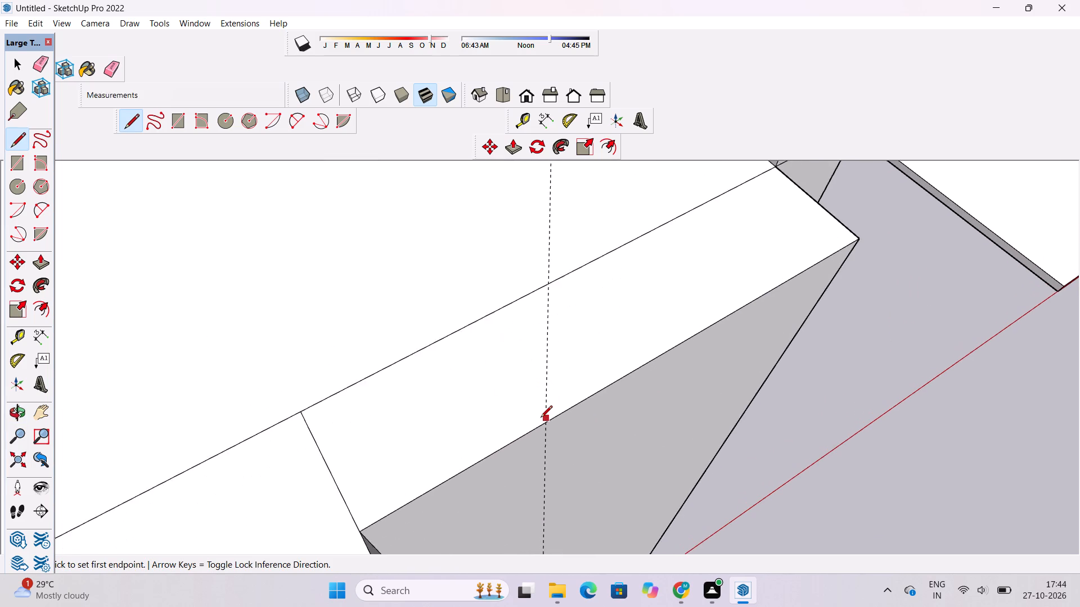
key(t)
scroll(539, 418, down, 4)
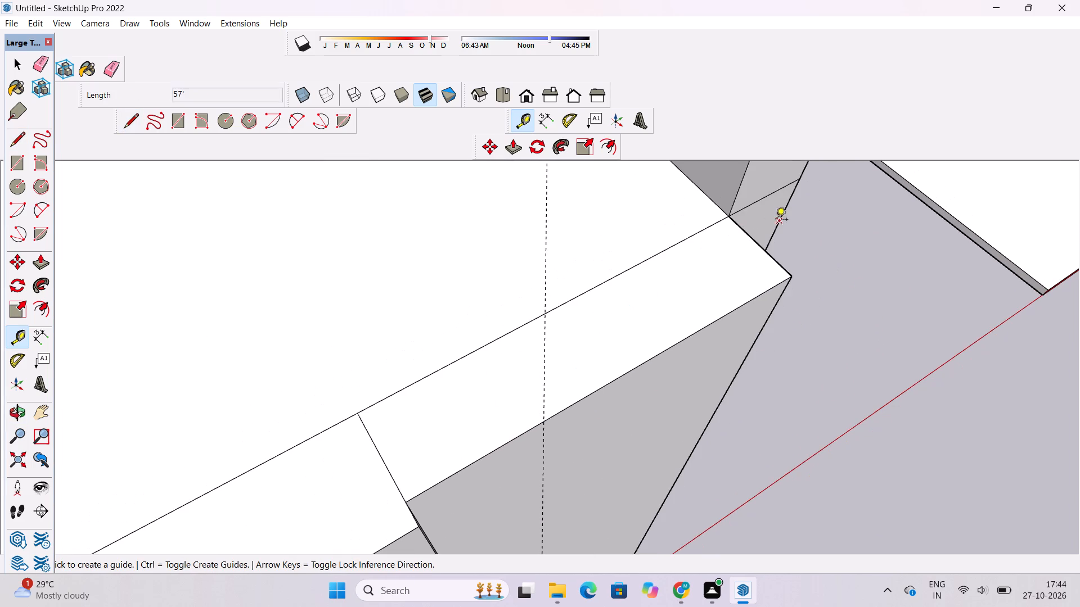
click(759, 243)
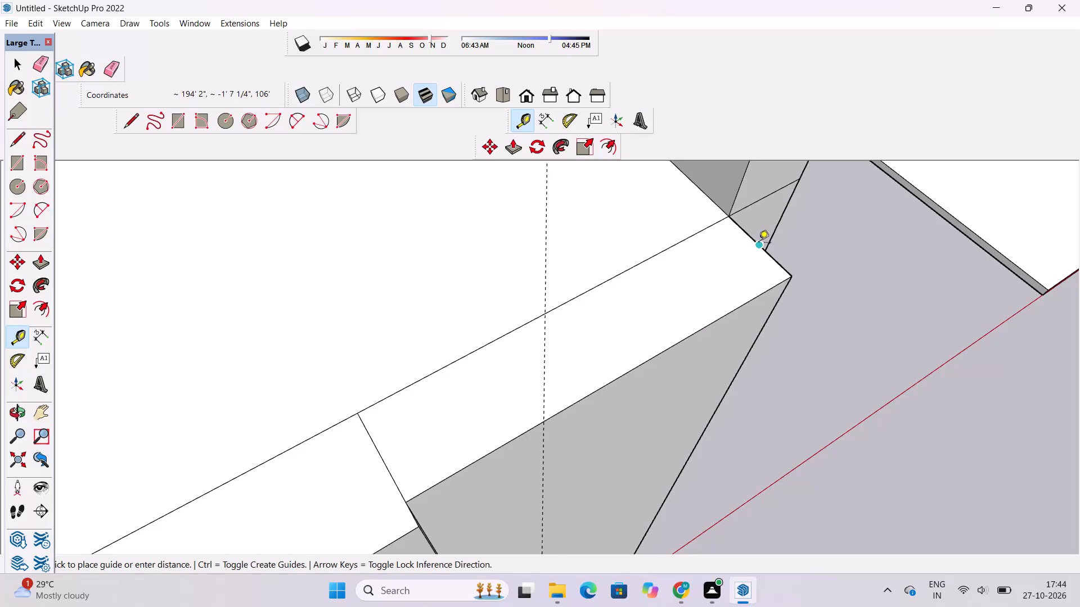
scroll(656, 284, down, 3)
scroll(589, 375, up, 4)
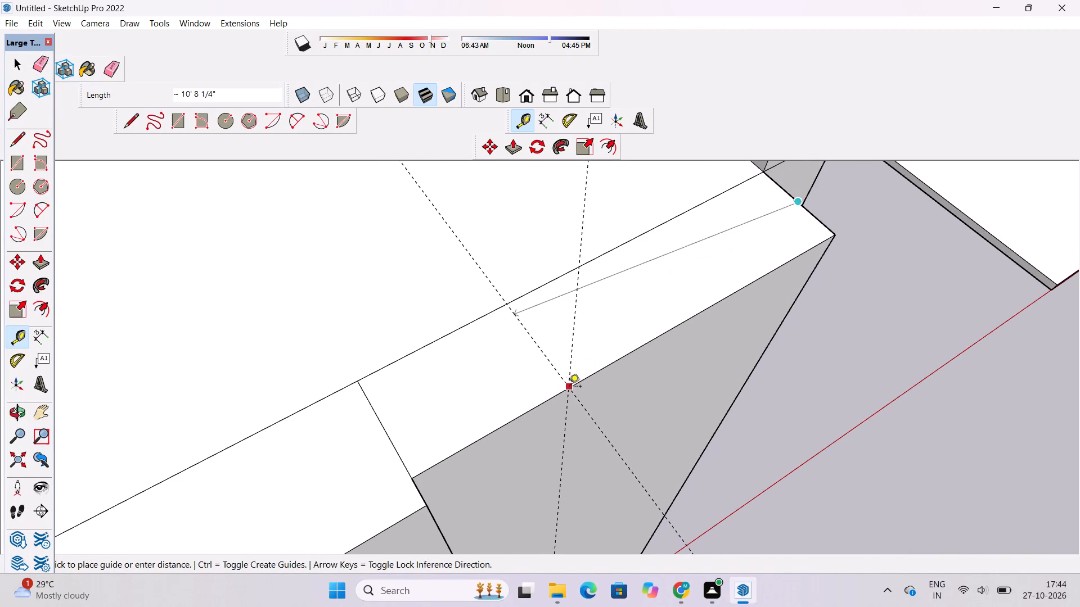
key(o)
drag(588, 401, 470, 379)
drag(528, 372, 507, 390)
click(507, 391)
key(t)
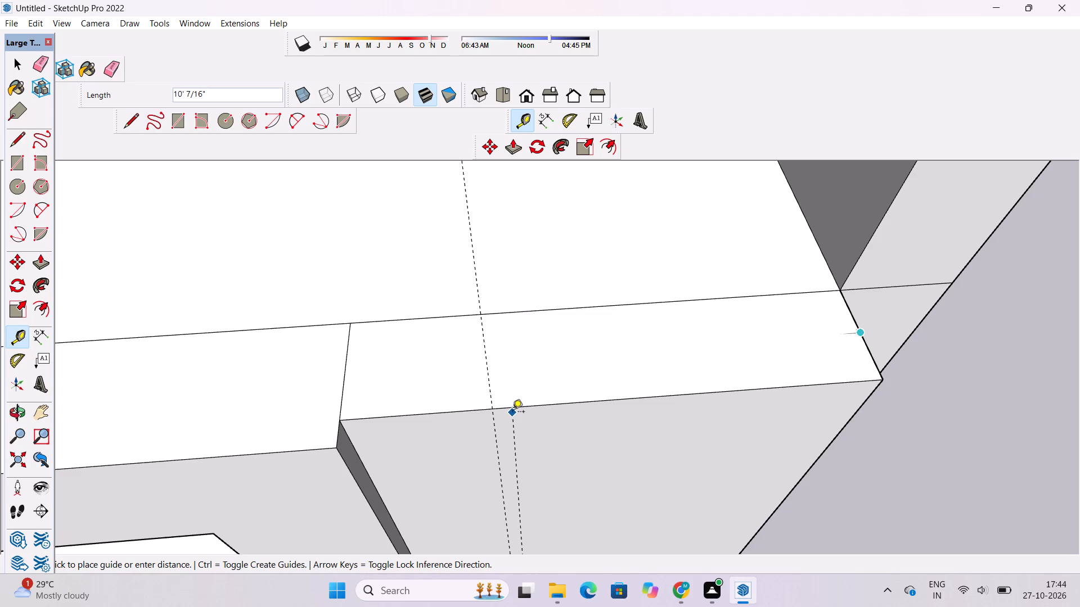
scroll(513, 413, down, 3)
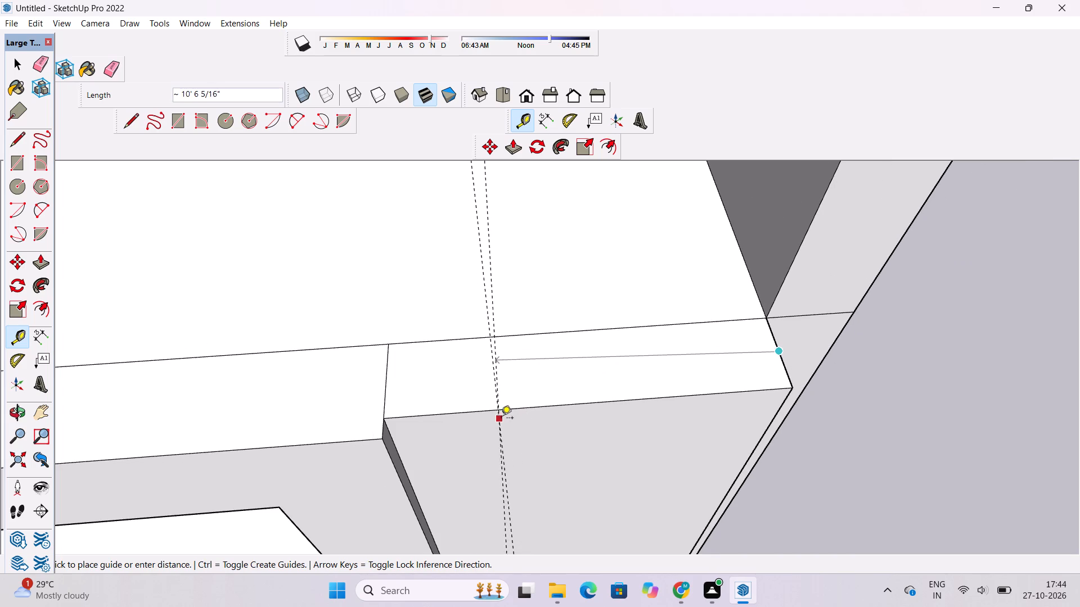
key(o)
drag(566, 427, 455, 423)
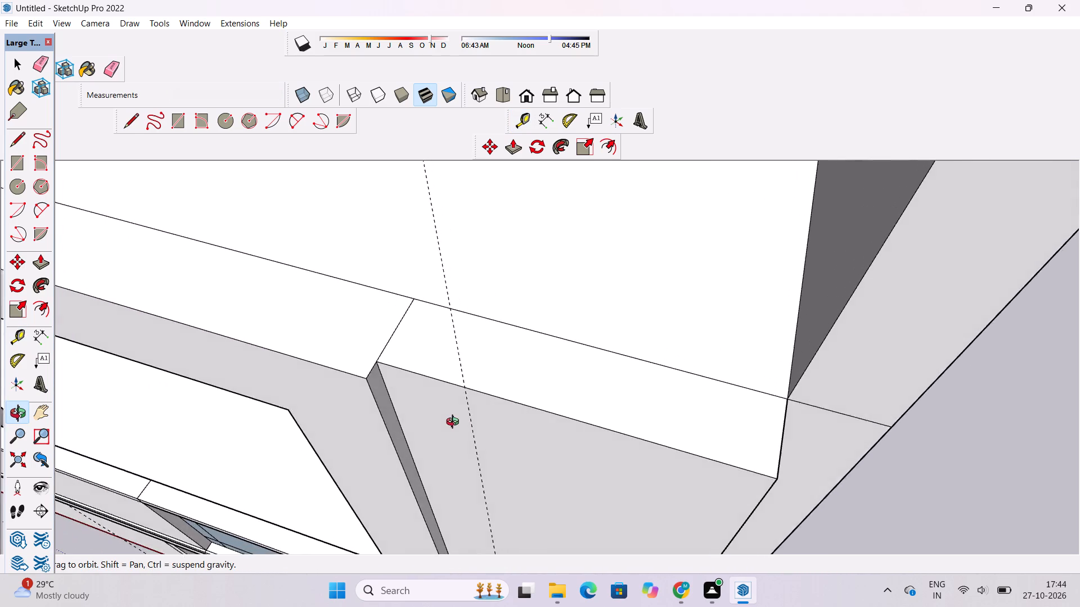
drag(455, 423, 451, 420)
shift+drag(478, 404, 503, 449)
drag(507, 450, 500, 446)
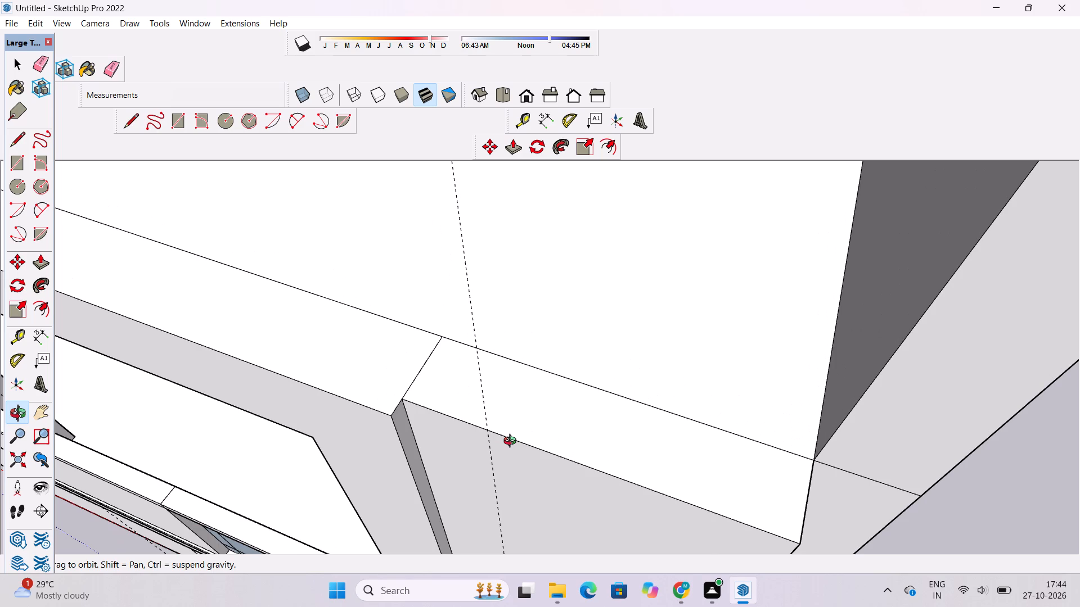
key(t)
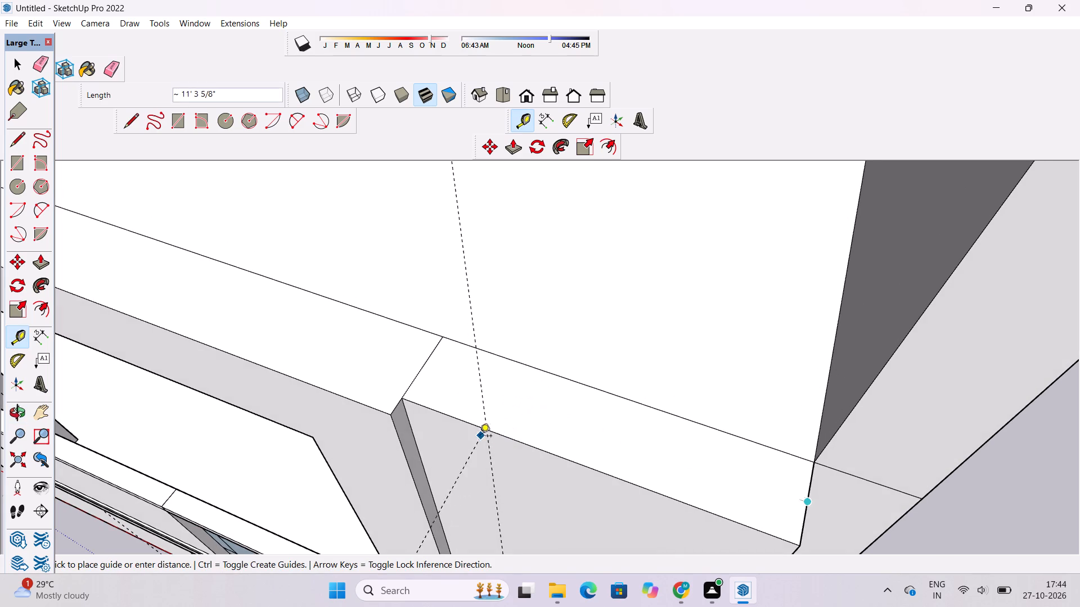
key(space)
scroll(501, 431, down, 5)
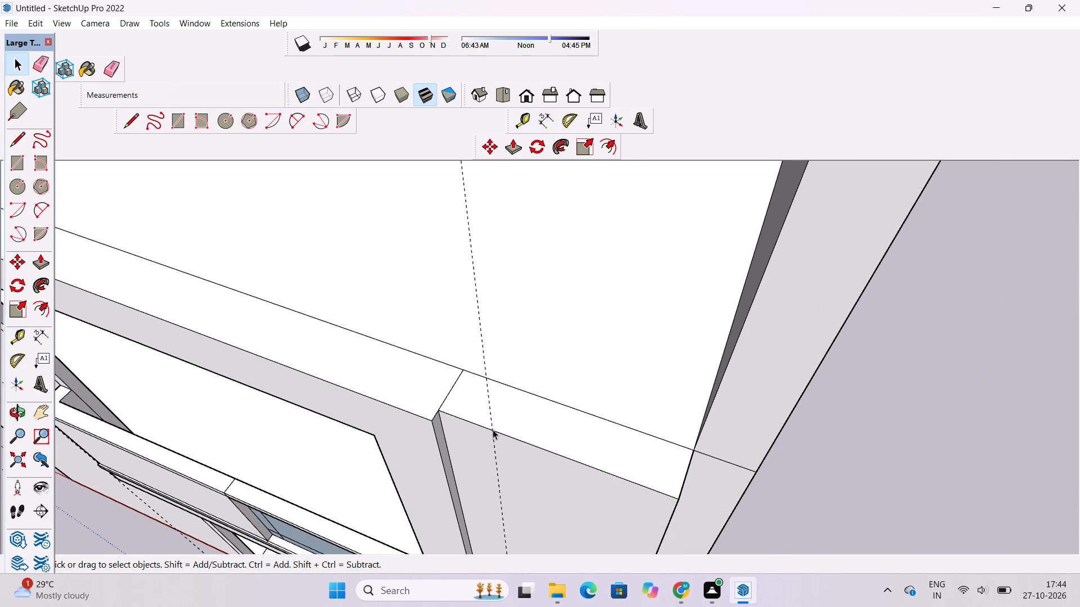
Examine the middle-storey frame, the recessed strip and the vertical guide from several angles.
key(o)
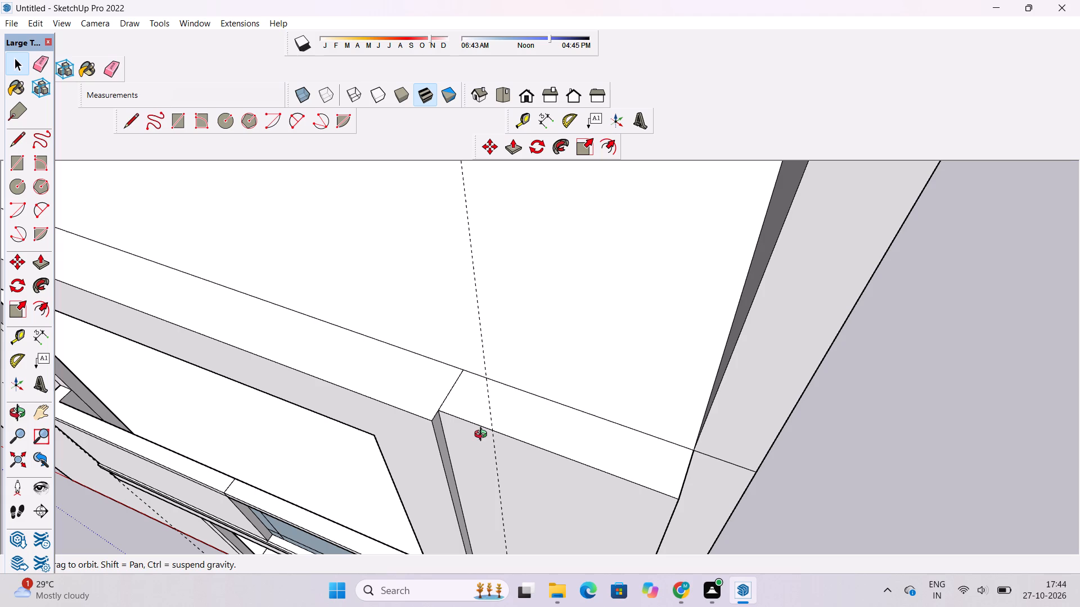
shift+drag(476, 465, 513, 389)
scroll(513, 389, down, 5)
shift+drag(468, 457, 482, 409)
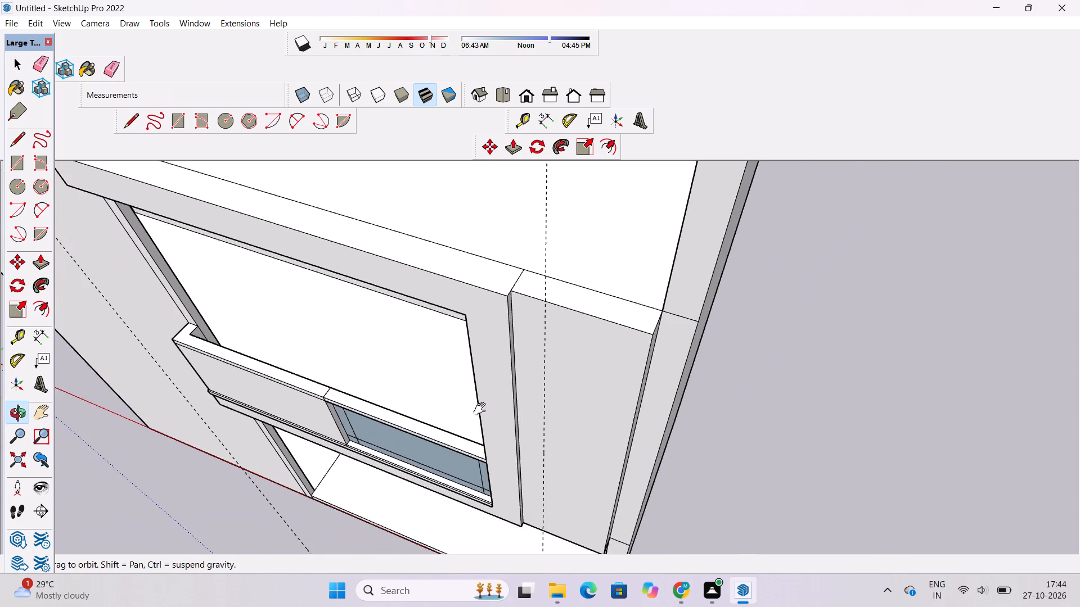
shift+drag(482, 409, 482, 410)
drag(473, 414, 554, 422)
scroll(574, 413, down, 5)
shift+drag(578, 413, 490, 433)
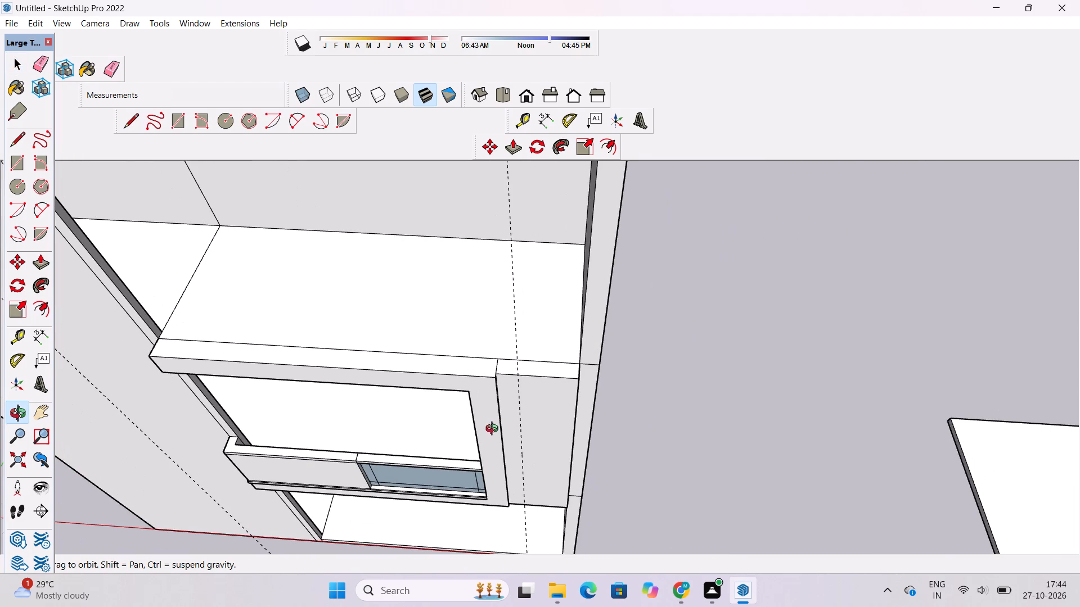
shift+drag(490, 453, 490, 463)
scroll(539, 377, up, 3)
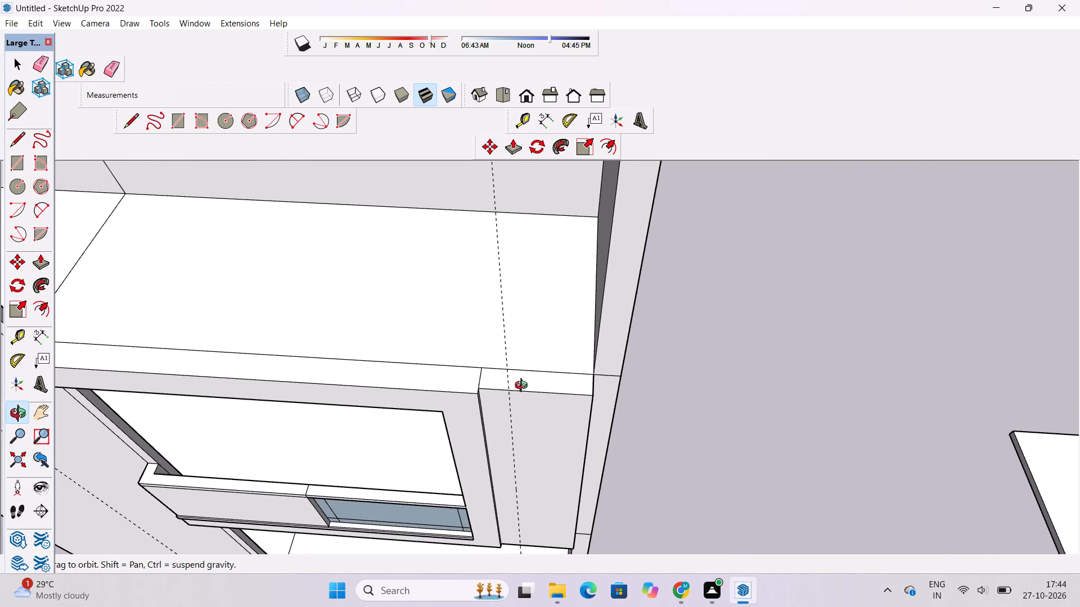
drag(481, 418, 486, 357)
scroll(484, 352, down, 6)
drag(538, 474, 438, 441)
scroll(515, 494, up, 5)
scroll(464, 326, down, 6)
drag(464, 325, 513, 385)
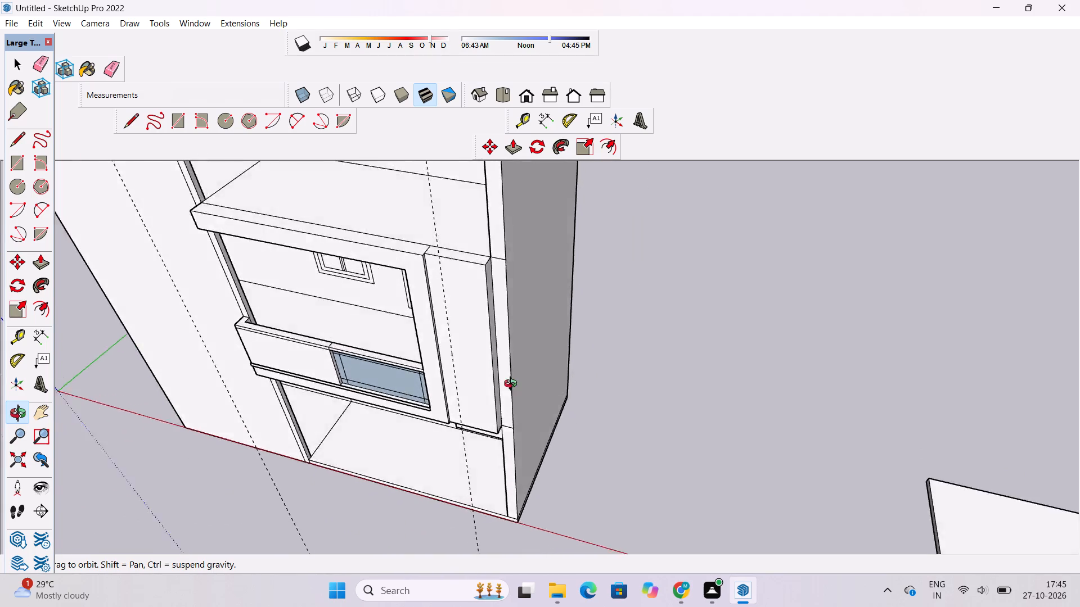
drag(513, 385, 604, 435)
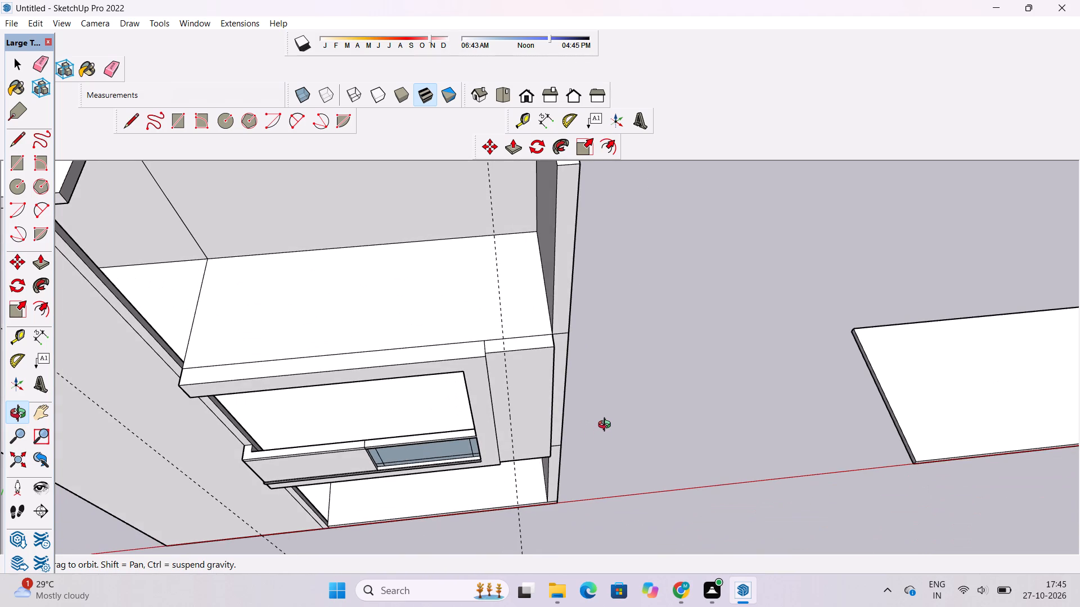
shift+drag(549, 414, 552, 434)
Examine the open top storey, its floor slab and side walls, and their relation to the frame and strip below.
scroll(349, 363, down, 3)
shift+drag(335, 372, 364, 396)
shift+drag(360, 401, 327, 412)
drag(329, 412, 333, 425)
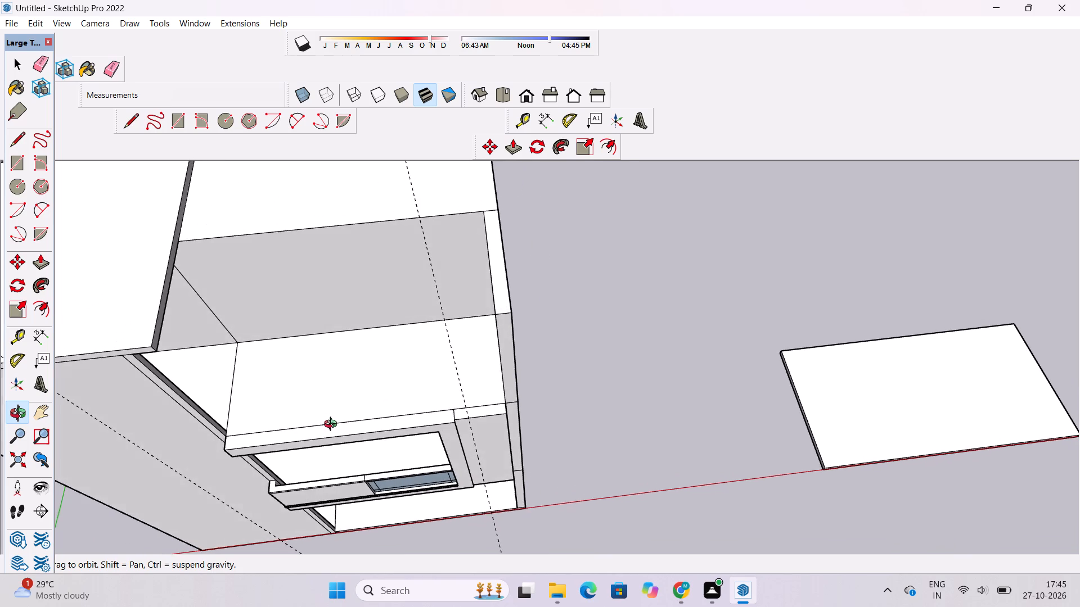
drag(333, 425, 333, 428)
scroll(222, 449, up, 5)
shift+click(284, 434)
scroll(353, 416, down, 2)
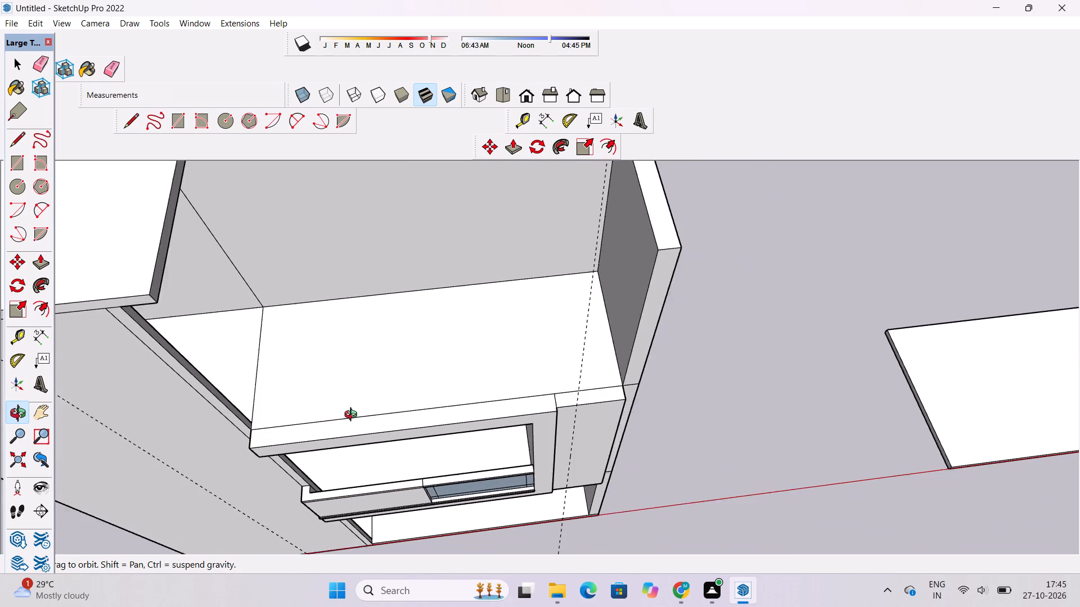
scroll(353, 416, down, 3)
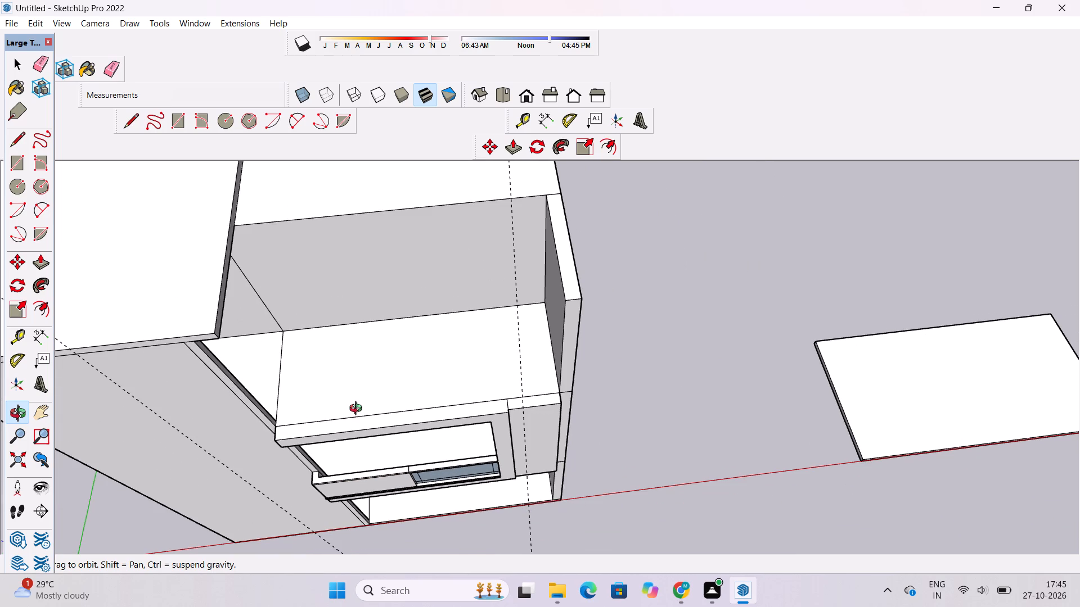
drag(447, 397, 450, 400)
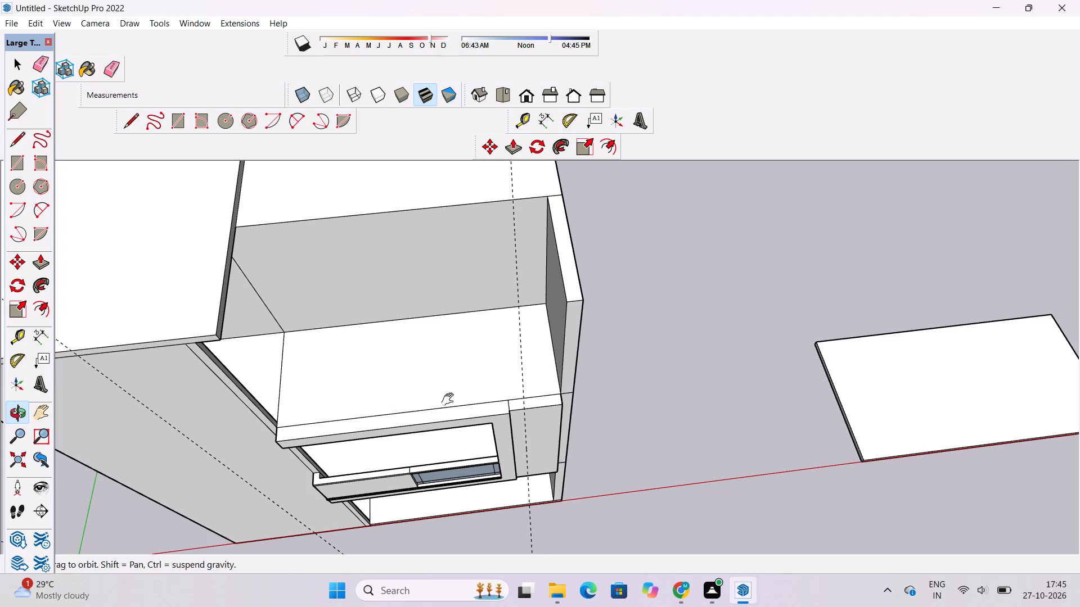
drag(450, 400, 451, 412)
drag(450, 434, 467, 323)
scroll(485, 345, up, 4)
shift+drag(508, 345, 494, 355)
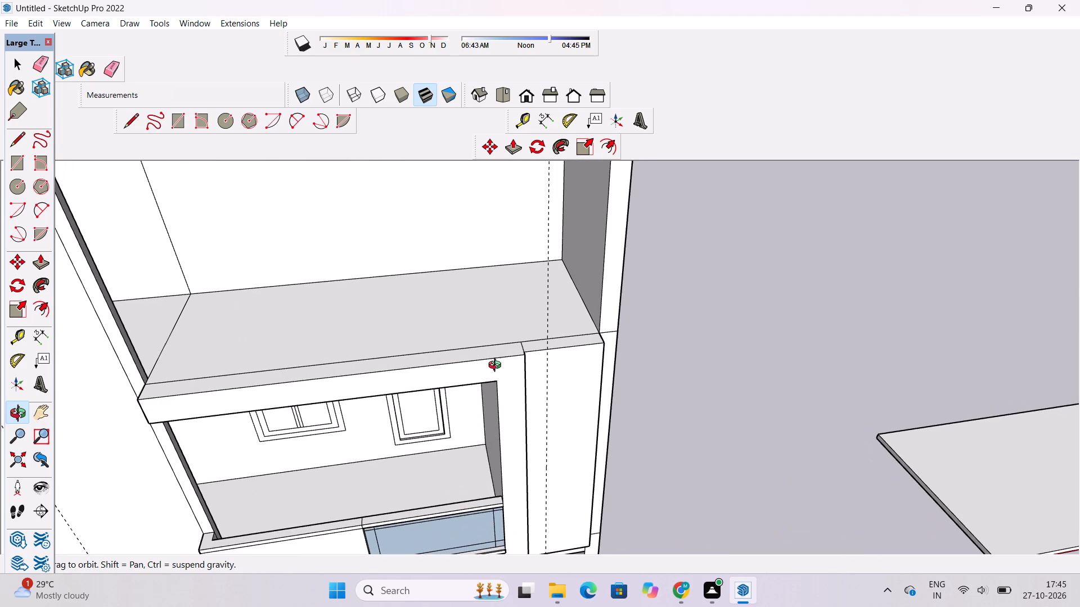
shift+click(503, 367)
drag(505, 370, 476, 327)
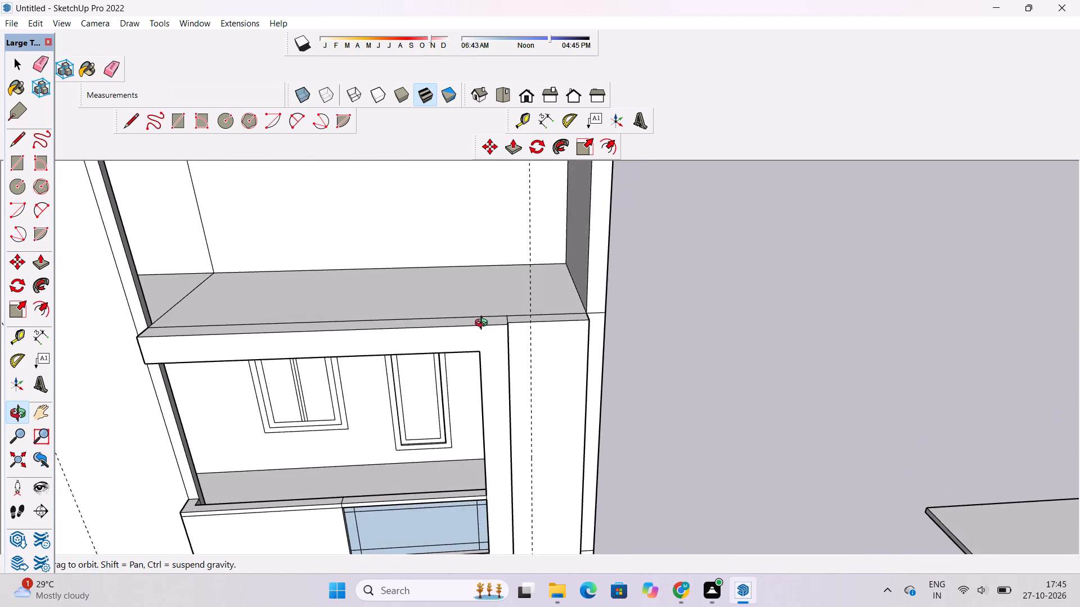
scroll(484, 324, up, 2)
scroll(485, 325, down, 5)
drag(510, 335, 506, 387)
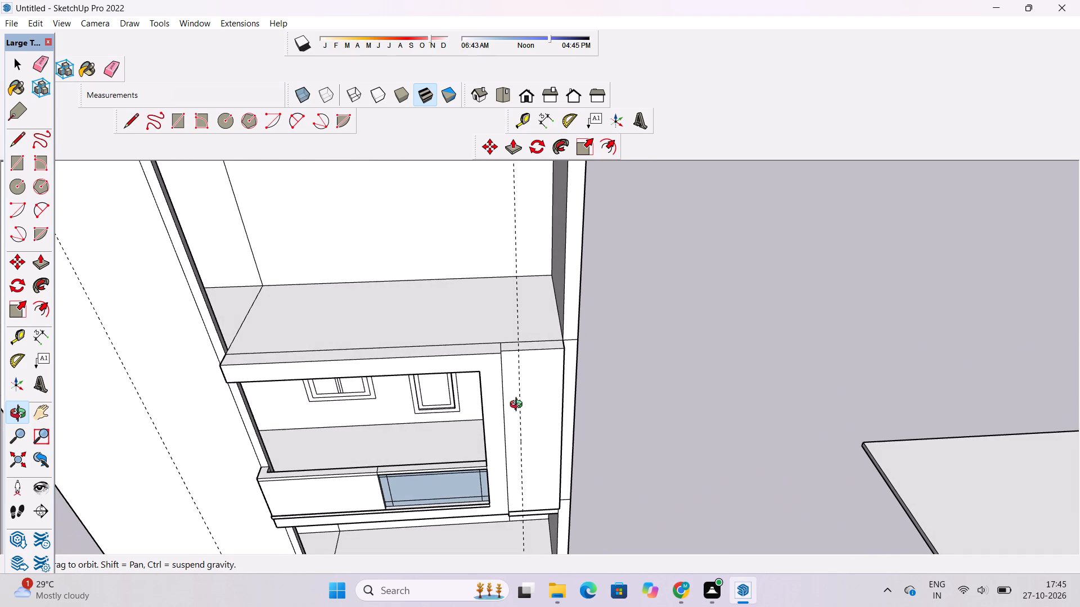
shift+drag(523, 447, 523, 436)
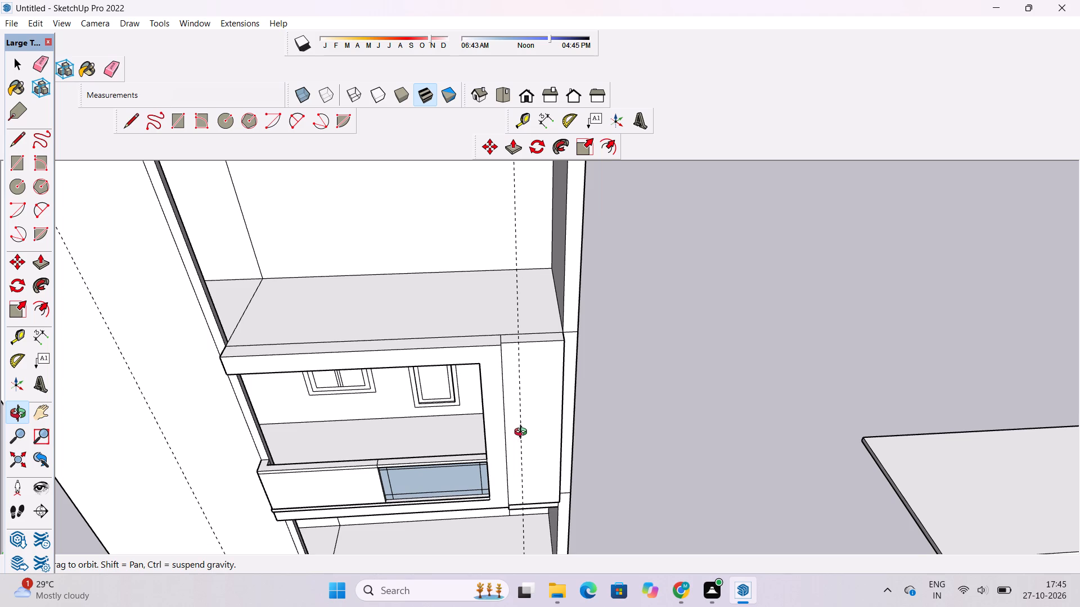
scroll(521, 383, down, 1)
shift+click(523, 379)
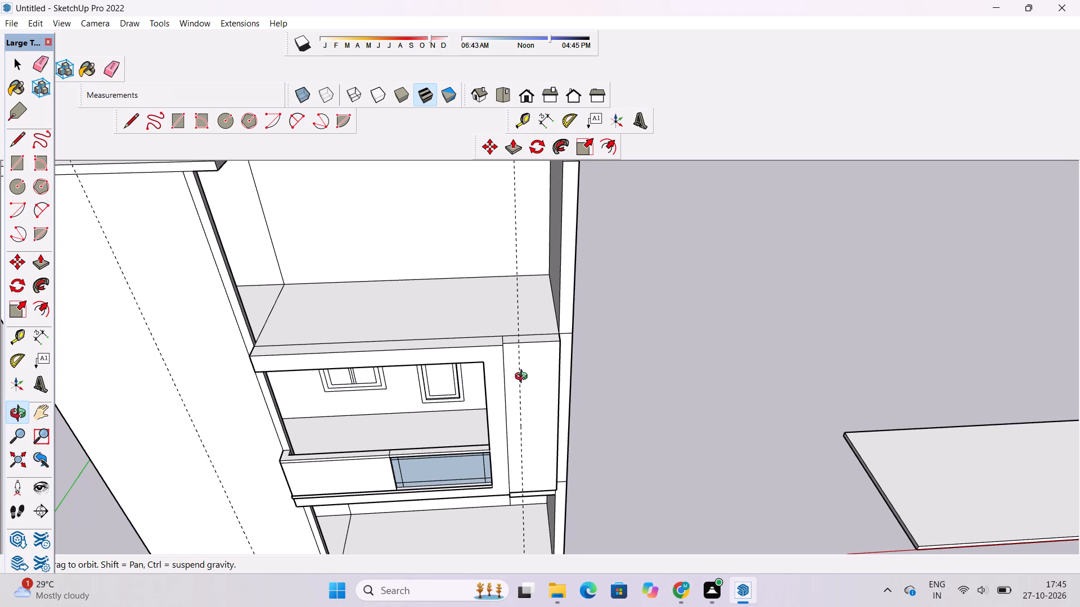
scroll(524, 378, down, 2)
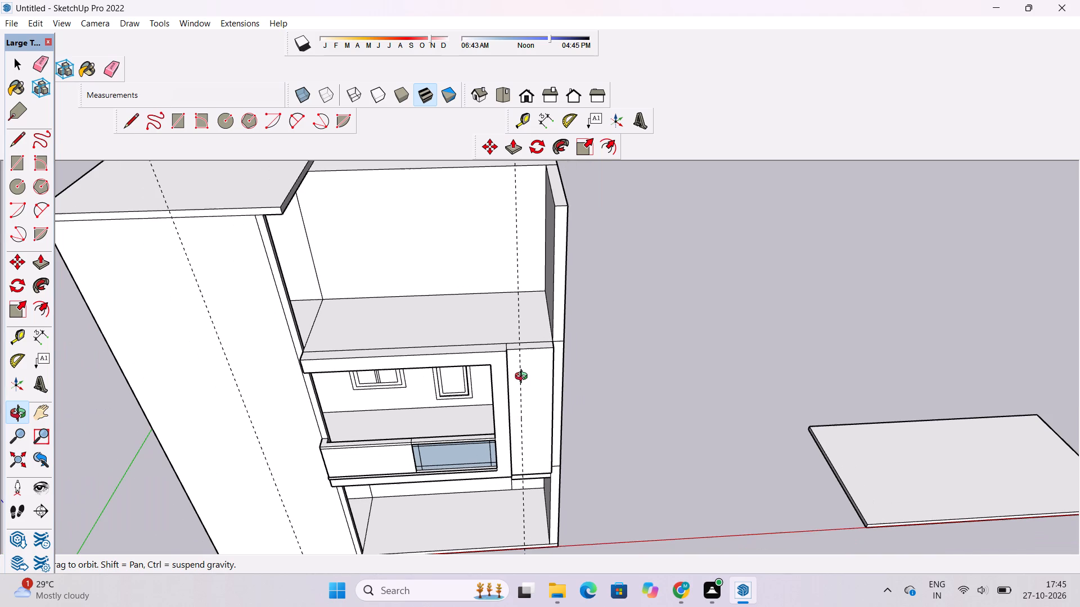
shift+drag(524, 378, 525, 396)
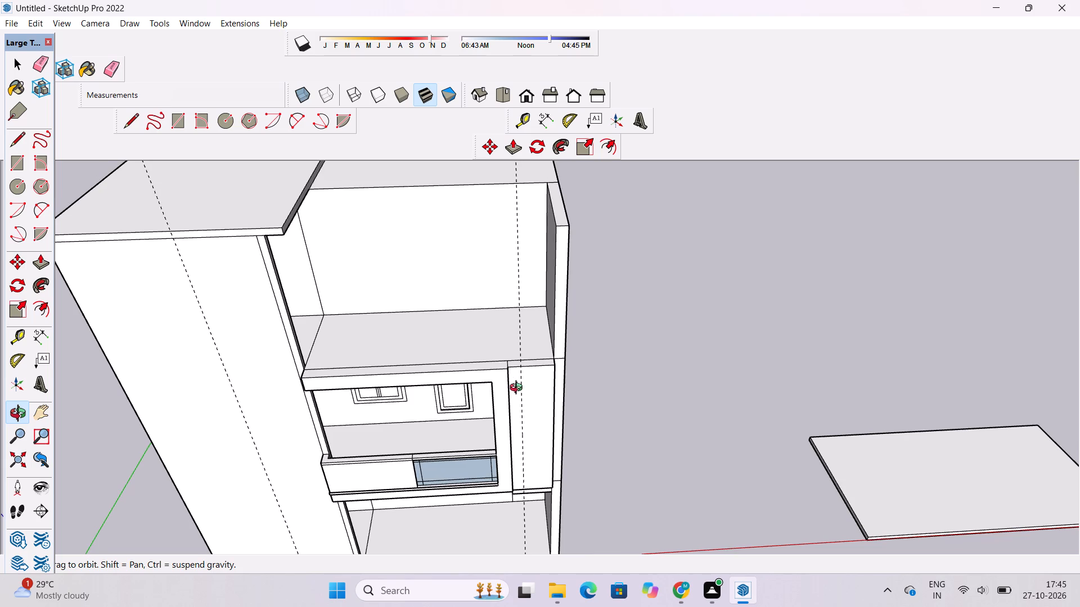
scroll(492, 352, down, 3)
drag(502, 339, 498, 382)
scroll(337, 379, up, 4)
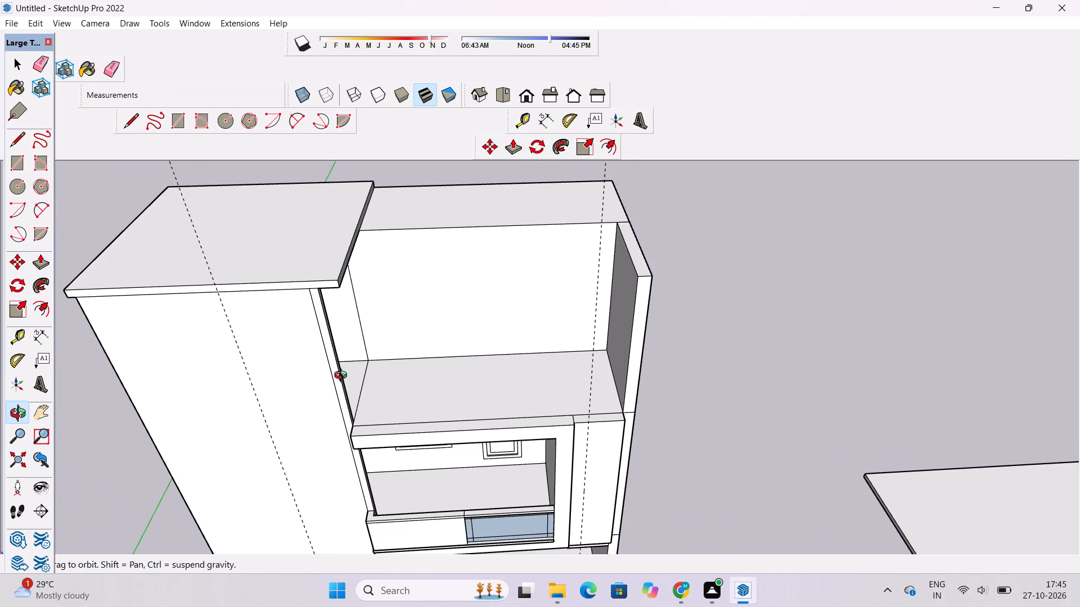
shift+drag(349, 374, 351, 382)
scroll(357, 379, down, 3)
drag(363, 384, 304, 419)
scroll(363, 387, up, 2)
shift+drag(364, 384, 352, 401)
scroll(366, 386, down, 5)
shift+drag(397, 387, 425, 432)
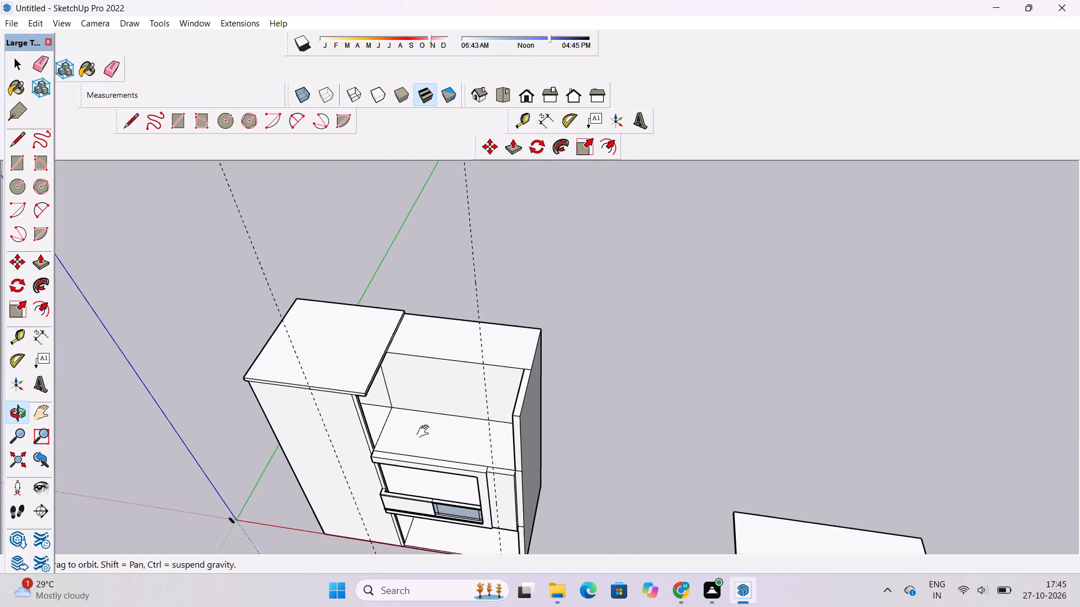
Place a guide 3' inside the tower, parallel to the front-to-back line on the top-storey floor at the tower opening.
shift+drag(425, 432, 426, 432)
drag(427, 433, 354, 421)
scroll(354, 357, up, 6)
shift+drag(364, 365, 412, 451)
drag(437, 500, 397, 483)
scroll(411, 485, up, 5)
shift+drag(412, 486, 418, 391)
drag(431, 388, 277, 397)
scroll(300, 388, up, 4)
shift+drag(305, 387, 298, 414)
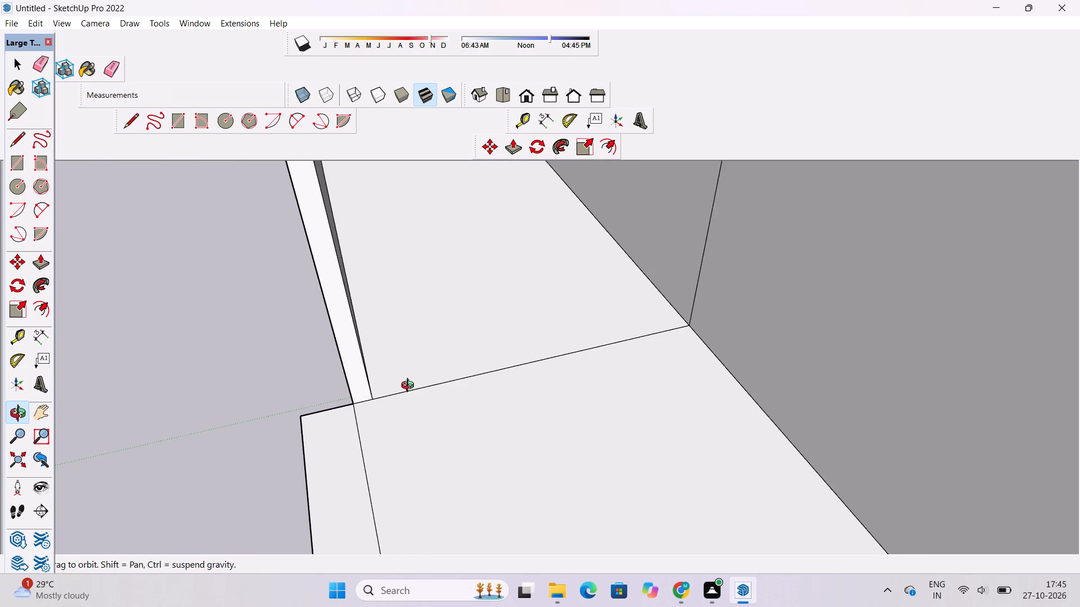
scroll(410, 387, down, 4)
shift+drag(429, 374, 391, 391)
drag(385, 401, 443, 422)
shift+drag(453, 425, 376, 419)
scroll(376, 418, down, 4)
drag(385, 422, 402, 426)
key(t)
scroll(411, 426, up, 3)
click(431, 418)
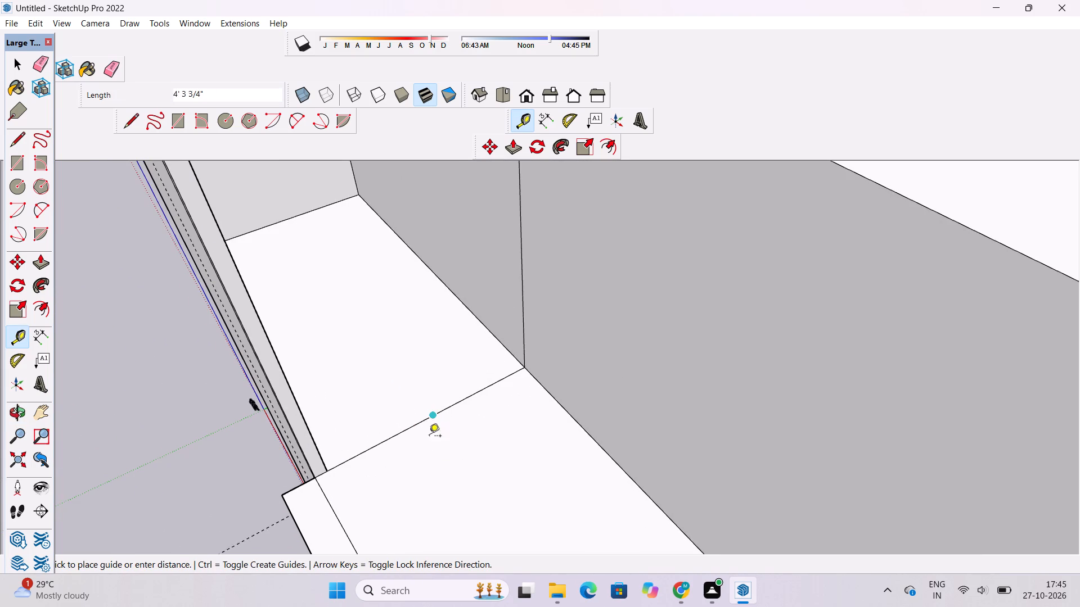
text(3')
key(Return)
Draw a line along the guide across the tower-side floor, from the front wall to the back wall.
key(o)
drag(442, 395, 386, 397)
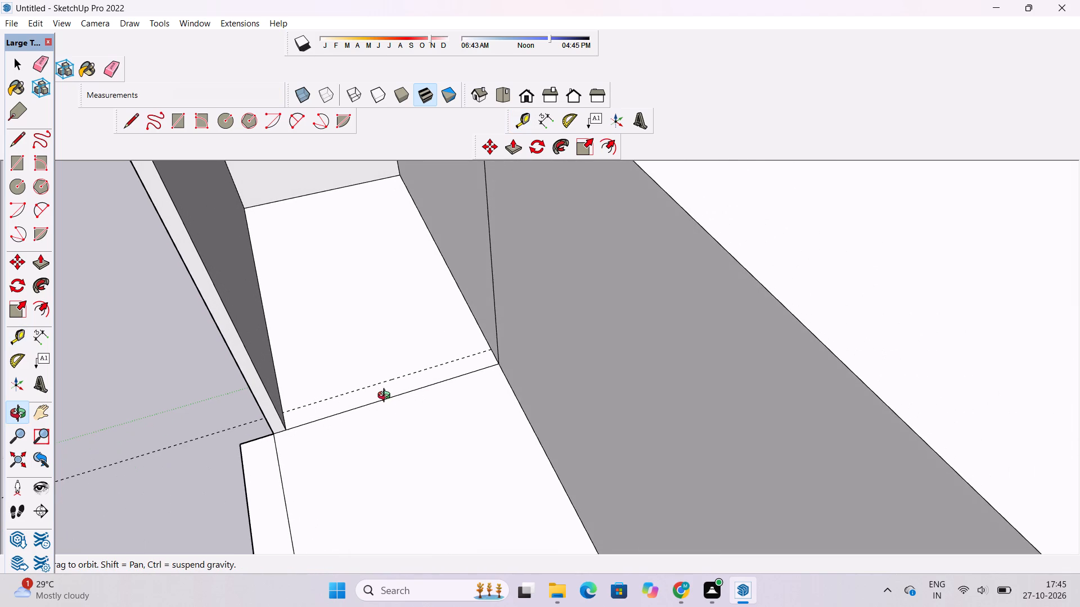
key(l)
click(283, 411)
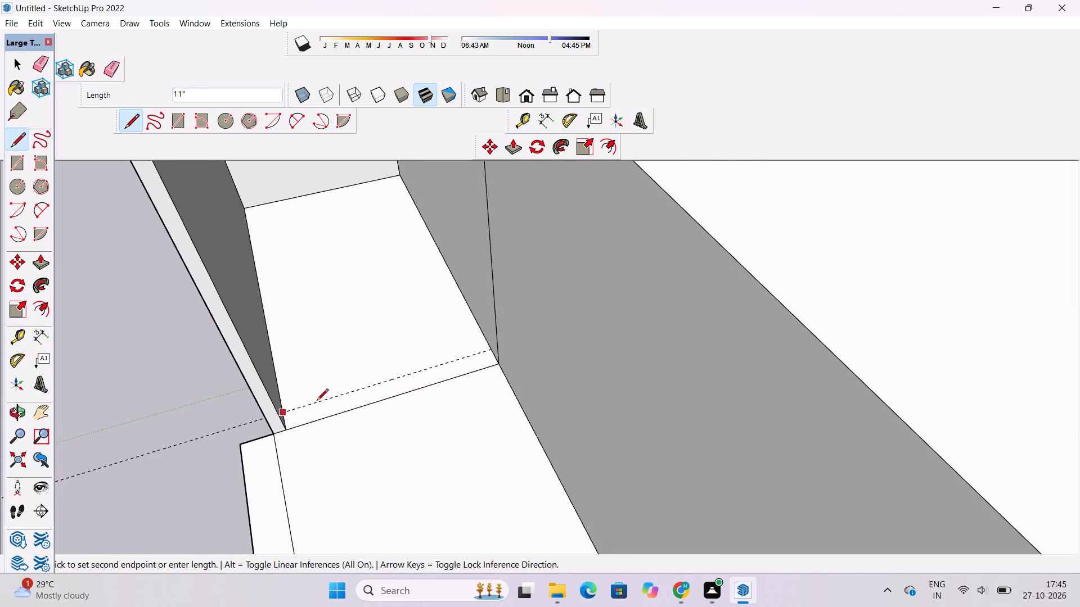
click(489, 351)
scroll(489, 351, down, 4)
Examine the narrow floor strip at the tower opening and its relation to the adjoining walls and the roof slab.
key(o)
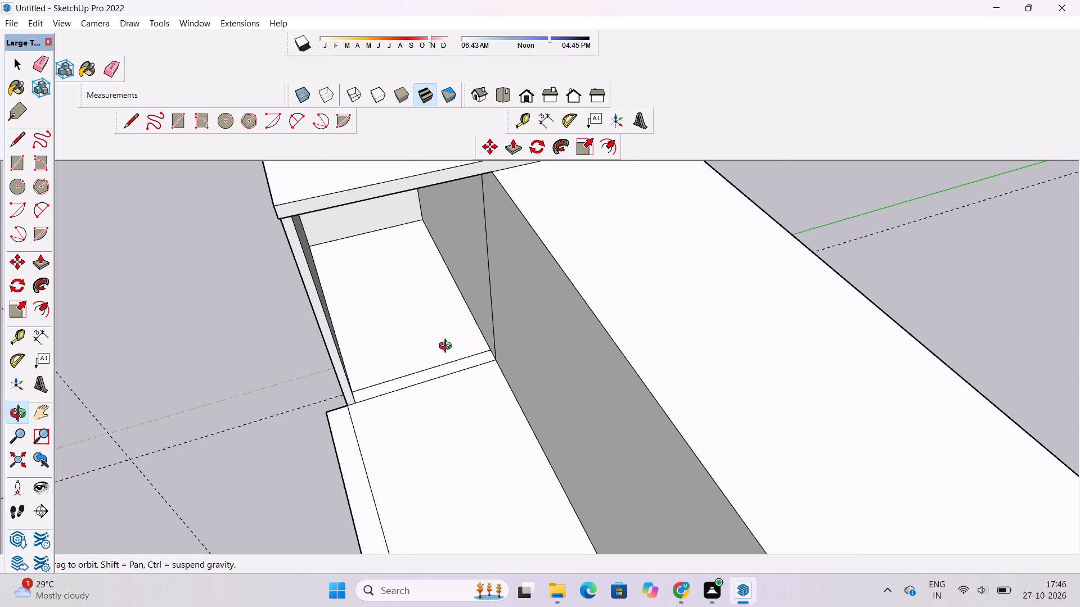
scroll(440, 350, up, 1)
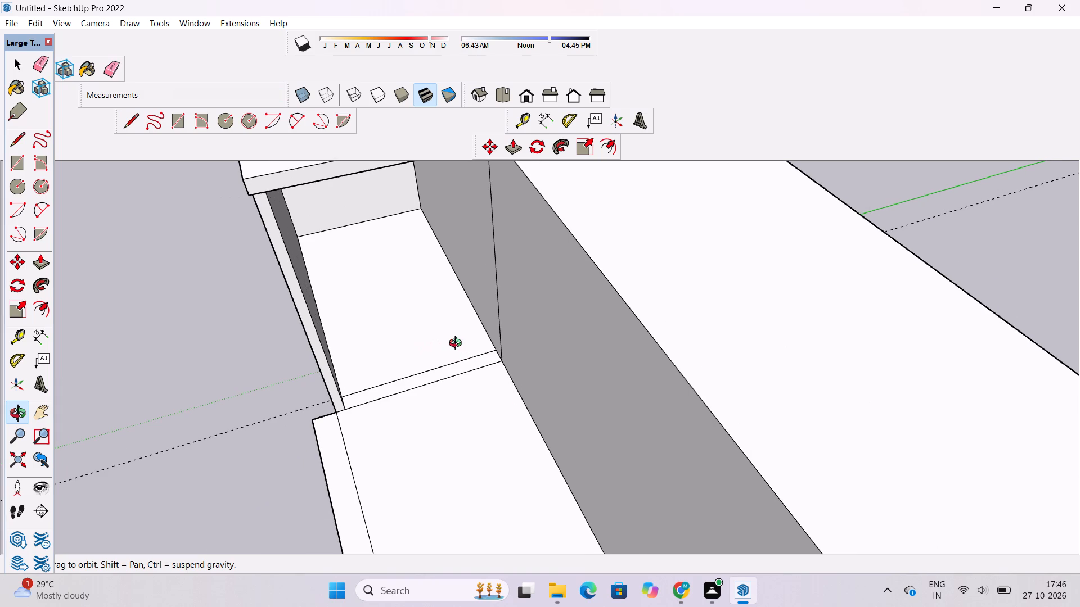
click(435, 366)
drag(442, 384, 488, 366)
scroll(502, 345, down, 5)
shift+drag(493, 350, 479, 381)
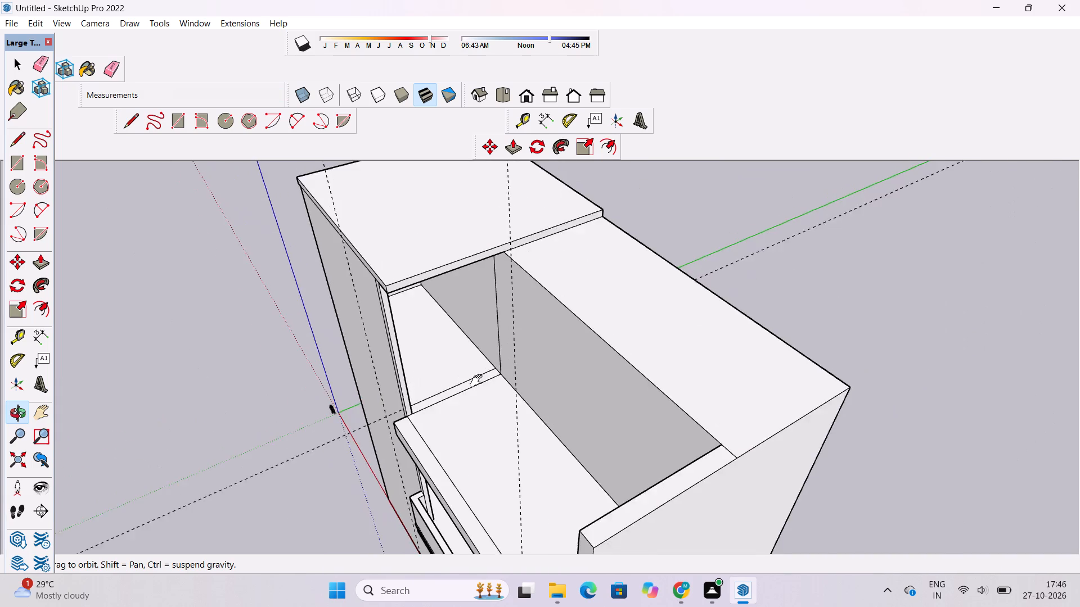
shift+drag(479, 381, 479, 382)
drag(479, 410, 529, 360)
scroll(492, 362, up, 7)
shift+drag(469, 396, 474, 423)
drag(481, 452, 486, 417)
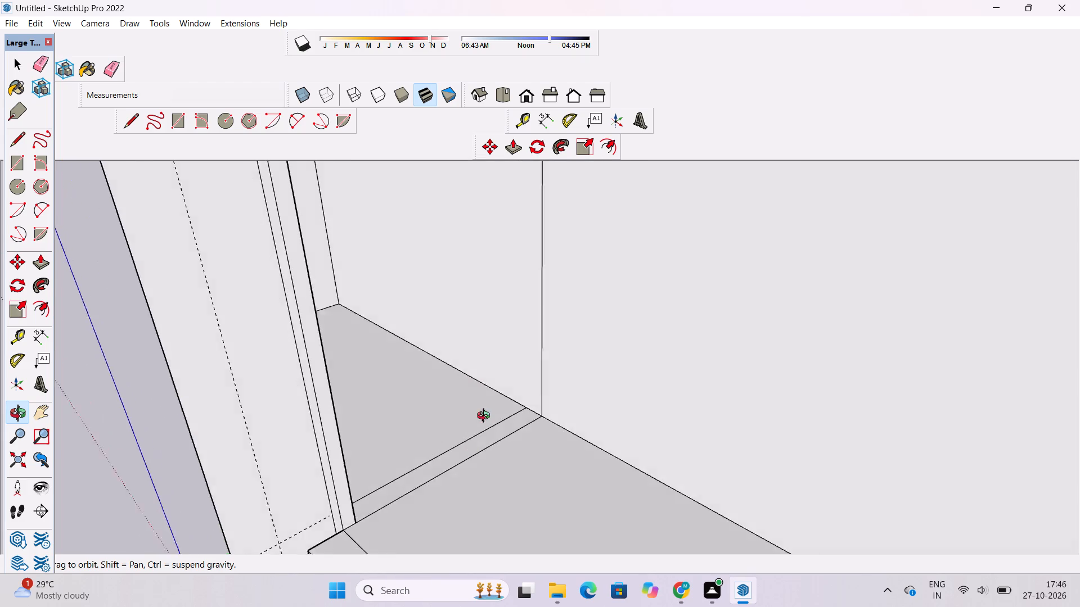
drag(486, 417, 485, 414)
scroll(490, 395, down, 6)
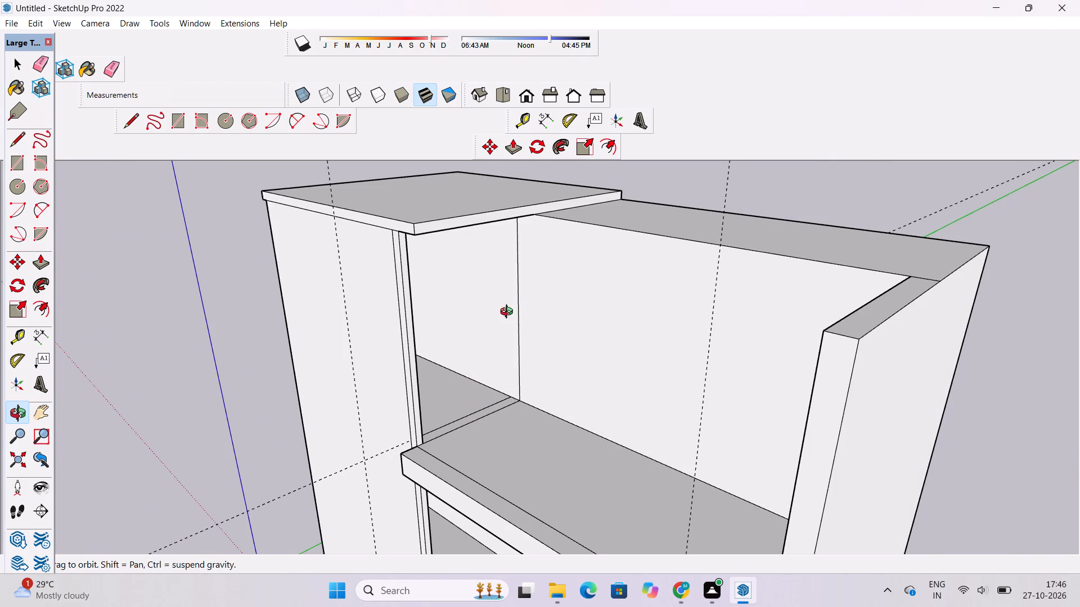
scroll(485, 338, down, 3)
shift+drag(496, 331, 434, 346)
drag(431, 348, 523, 422)
scroll(418, 431, up, 9)
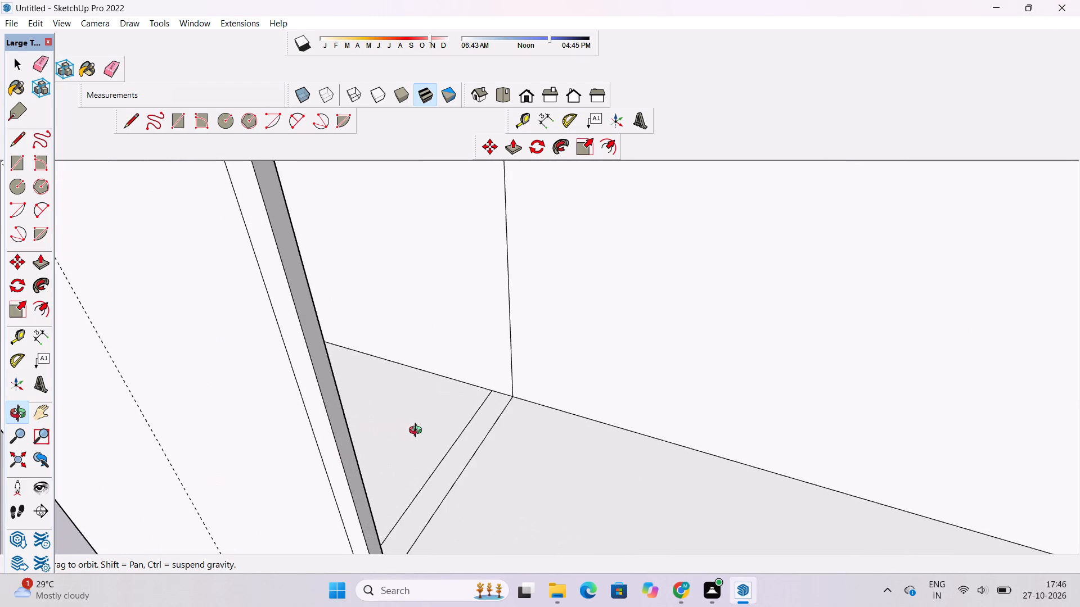
shift+drag(418, 433, 415, 387)
scroll(415, 387, down, 6)
drag(754, 472, 493, 408)
scroll(439, 348, down, 6)
drag(433, 338, 578, 429)
scroll(476, 310, up, 8)
scroll(474, 309, down, 5)
shift+drag(486, 336, 484, 381)
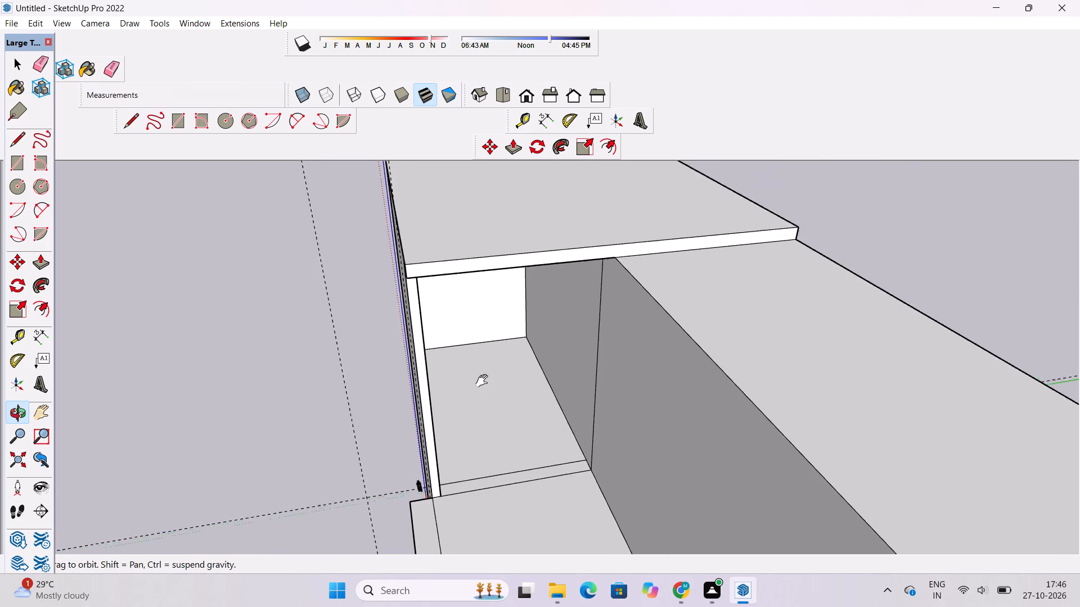
shift+drag(484, 381, 485, 383)
drag(485, 383, 388, 379)
scroll(400, 383, up, 3)
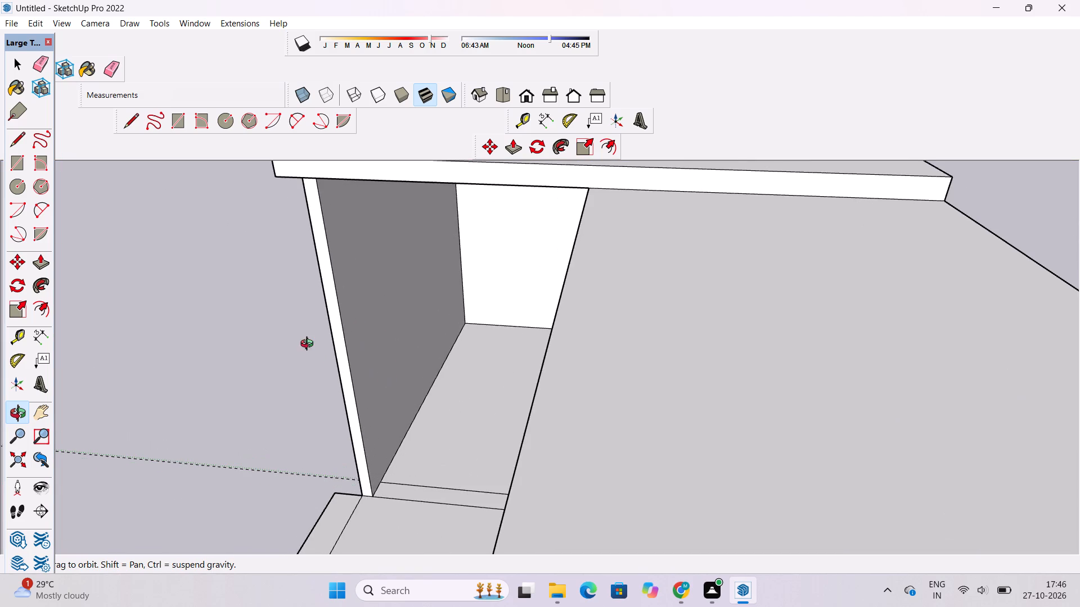
drag(309, 345, 492, 280)
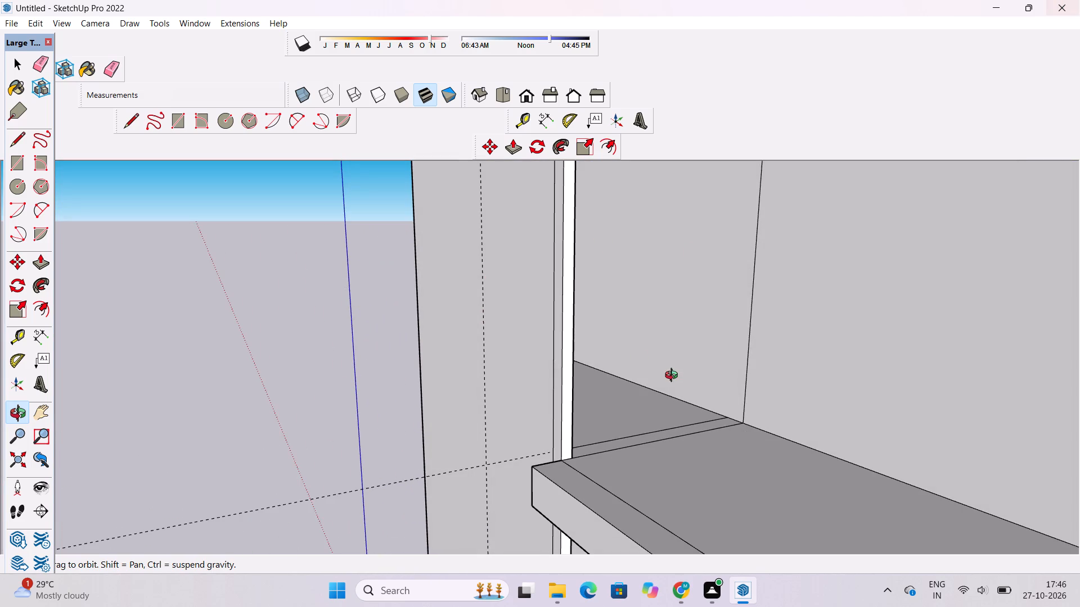
shift+drag(660, 369, 503, 457)
Push/Pull the narrow floor strip up 45' to the underside of the tower's roof slab to form a wall.
scroll(485, 423, down, 5)
drag(458, 457, 546, 479)
shift+drag(552, 477, 464, 442)
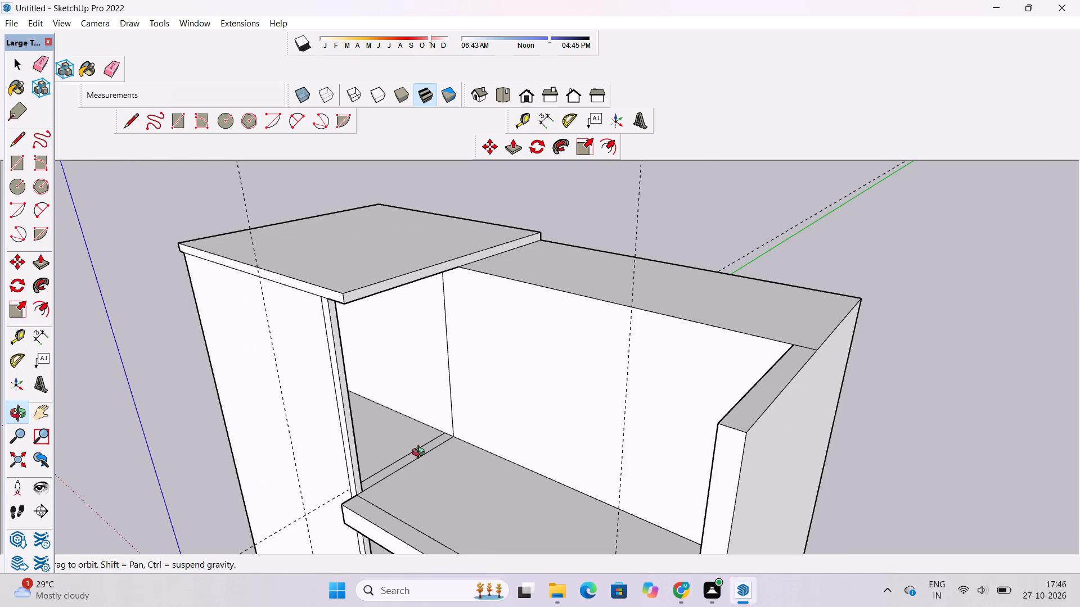
scroll(420, 454, up, 4)
key(p)
click(415, 450)
scroll(414, 445, down, 2)
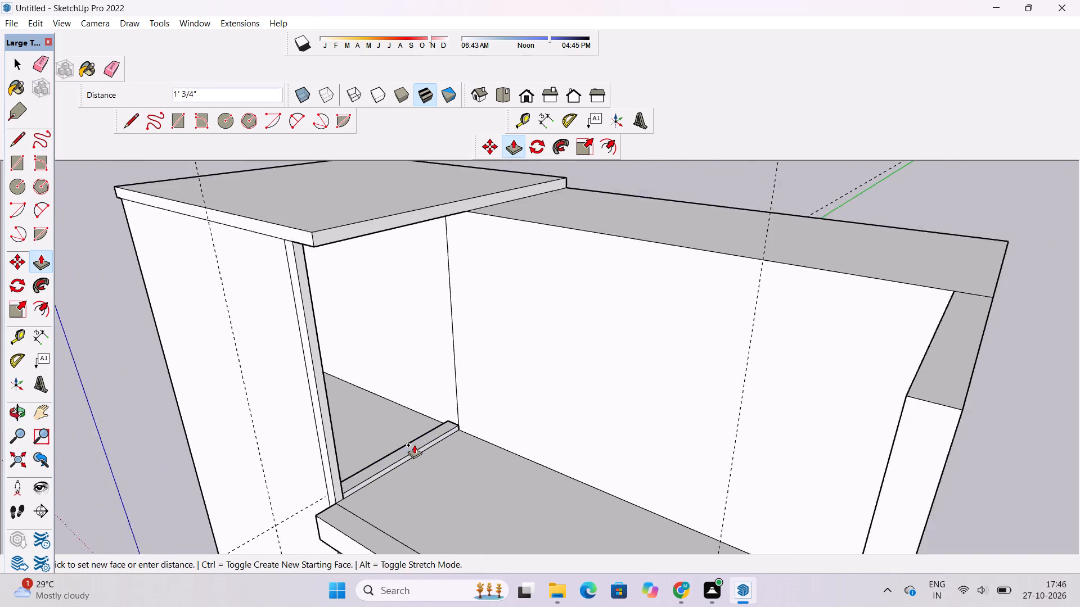
scroll(414, 445, down, 2)
scroll(432, 325, up, 8)
key(o)
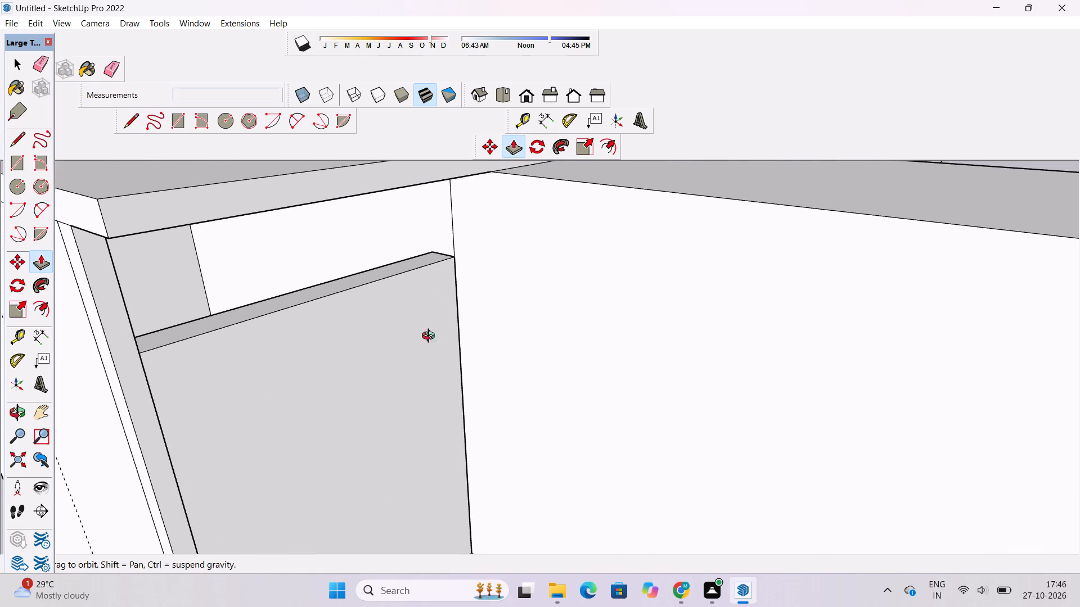
drag(431, 377, 436, 296)
scroll(434, 287, down, 4)
shift+drag(432, 297, 434, 382)
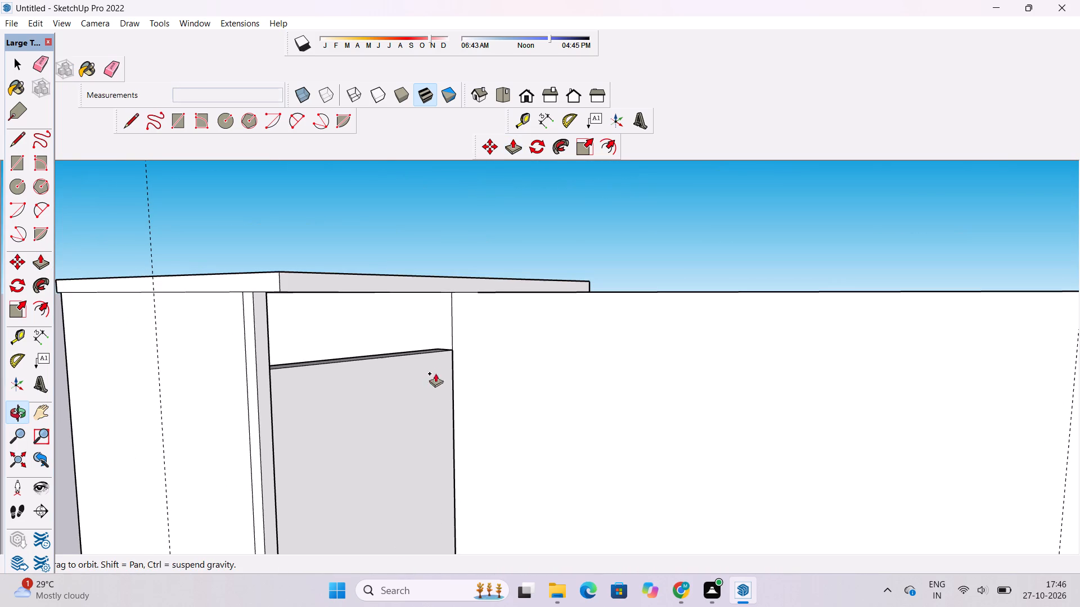
key(p)
scroll(435, 334, up, 12)
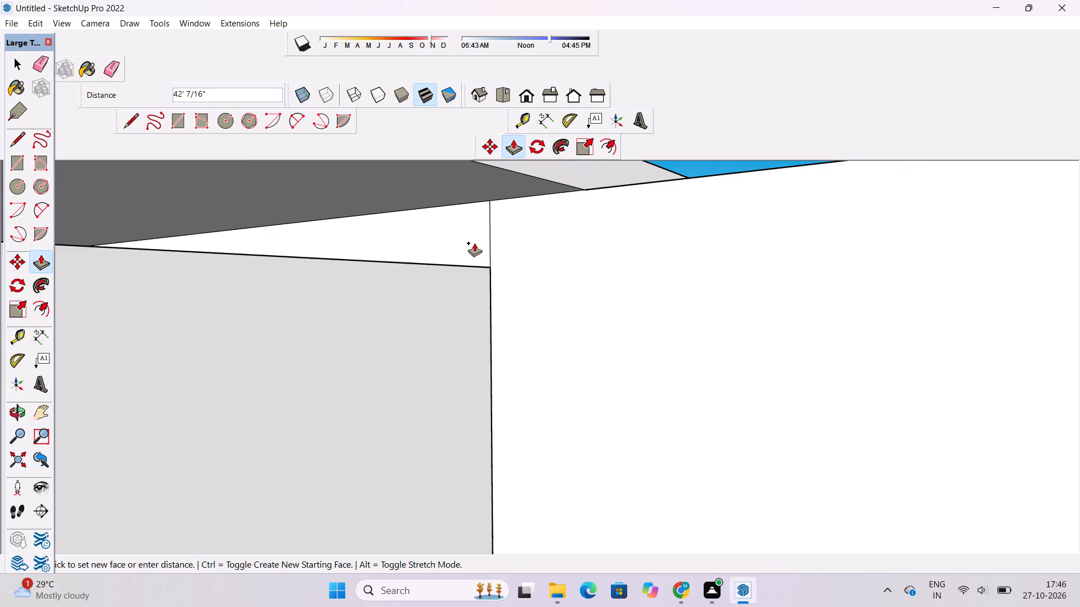
click(488, 206)
Erase the horizontal front-to-back guide at the top-storey floor level.
scroll(459, 292, down, 14)
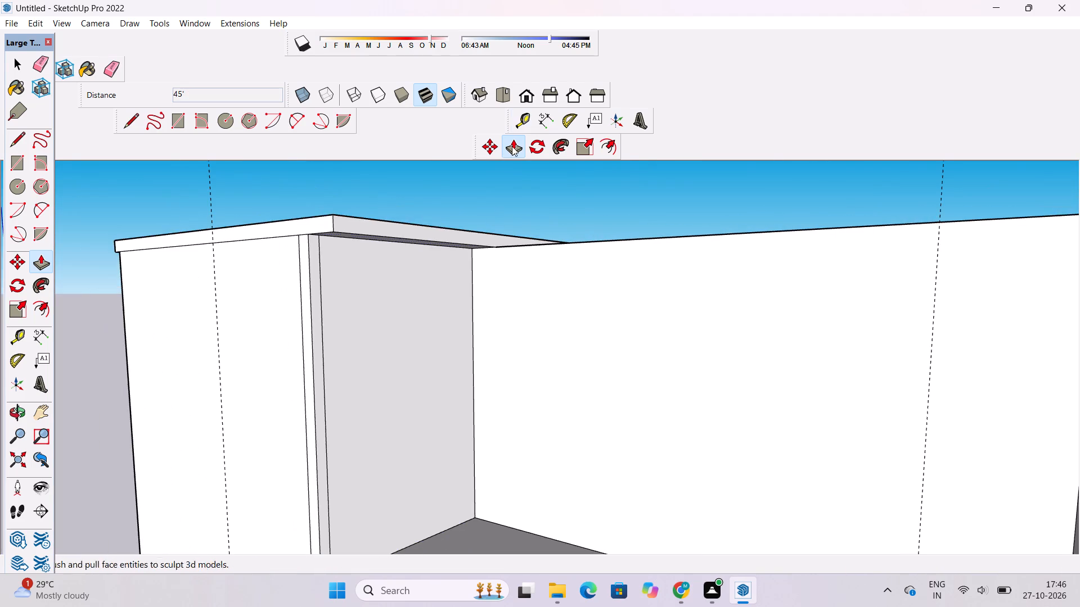
click(525, 96)
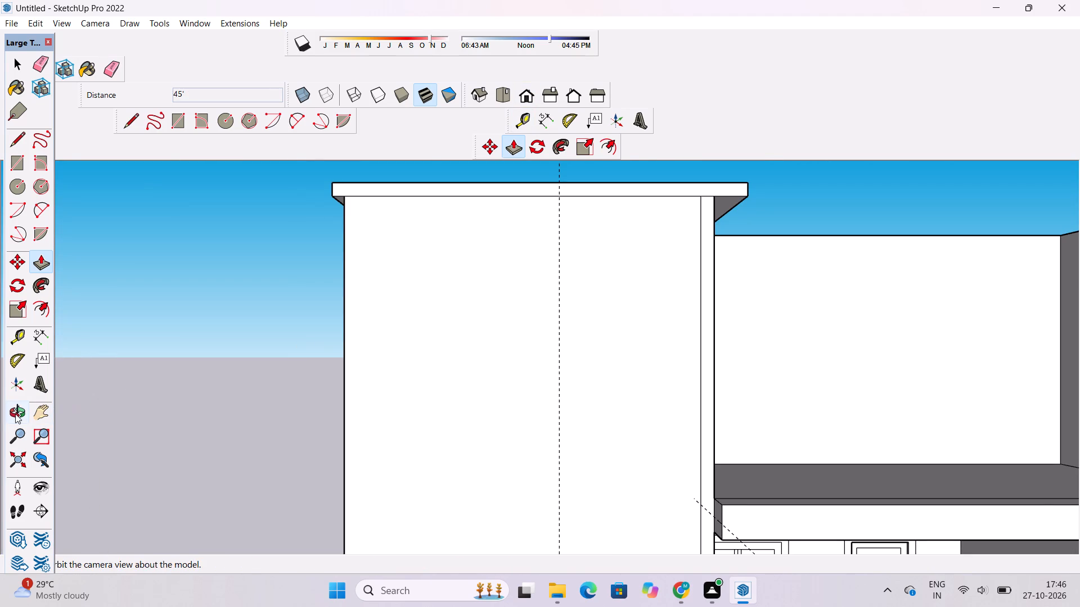
click(15, 414)
scroll(143, 354, down, 7)
drag(325, 339, 339, 368)
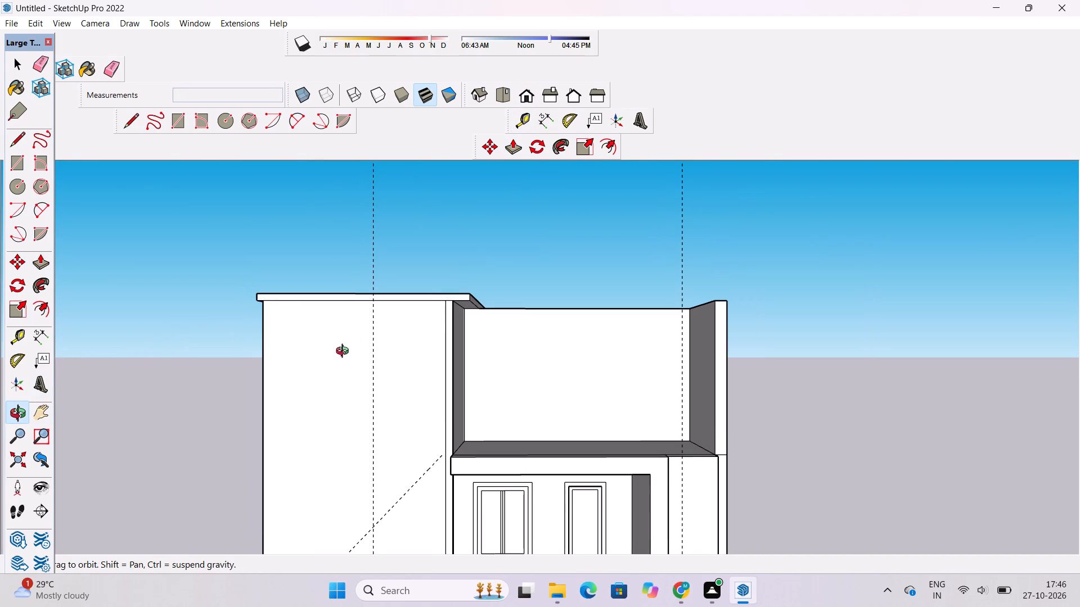
scroll(382, 311, down, 4)
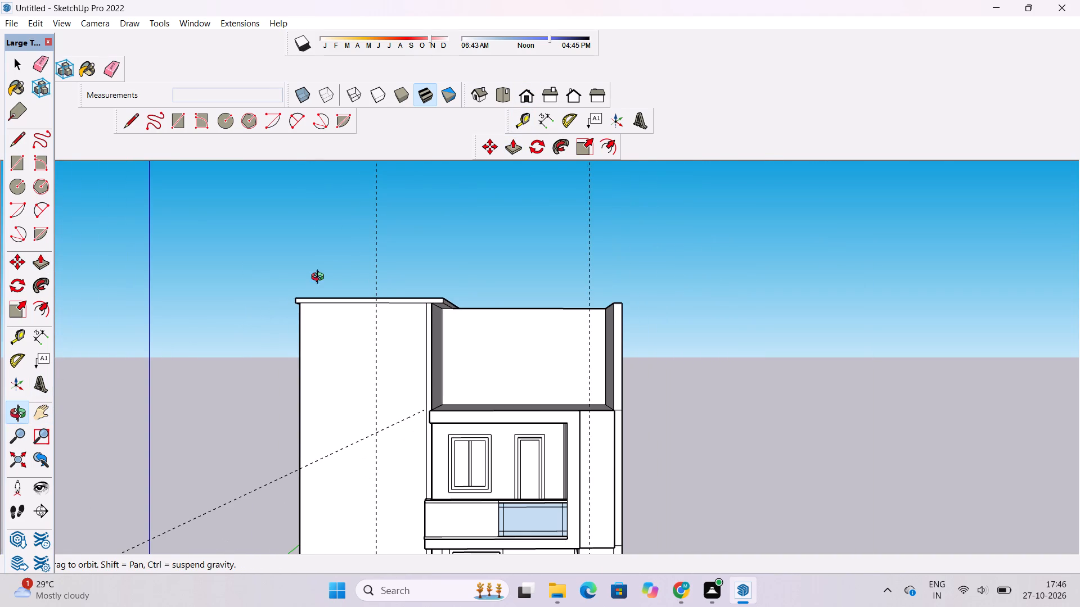
shift+drag(381, 392, 366, 312)
drag(362, 318, 278, 378)
shift+drag(290, 380, 312, 348)
drag(309, 354, 238, 374)
scroll(287, 339, up, 2)
shift+drag(302, 340, 299, 353)
drag(299, 355, 244, 372)
key(e)
drag(272, 327, 274, 346)
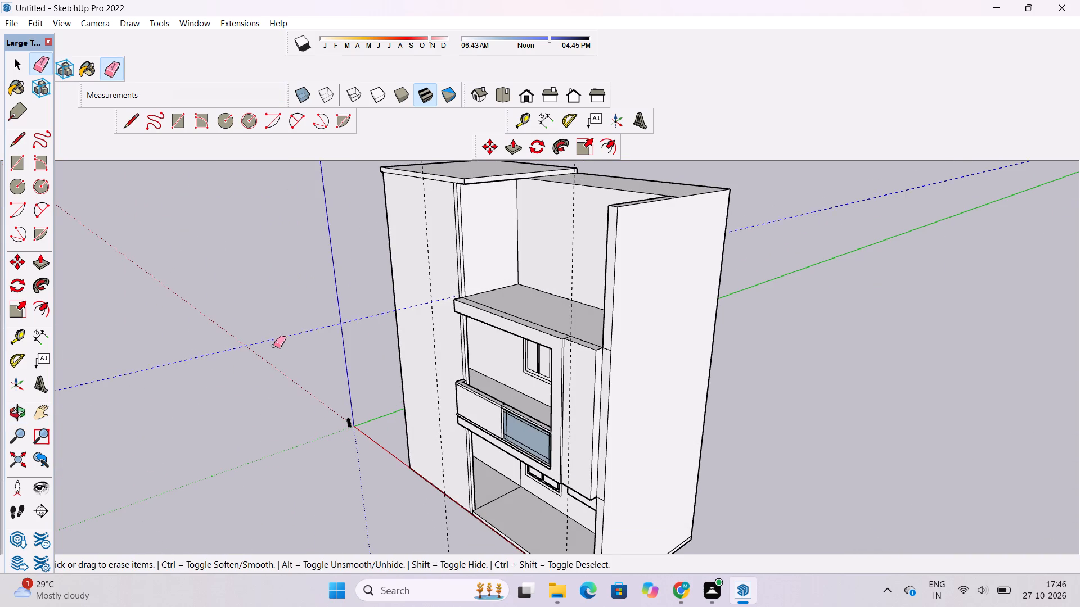
drag(274, 346, 274, 348)
Examine the facade, the middle-storey frame and the recessed strip with its vertical guide, including the strip's upper and lower ends.
key(o)
drag(239, 357, 404, 394)
scroll(456, 363, up, 1)
shift+drag(424, 351, 299, 331)
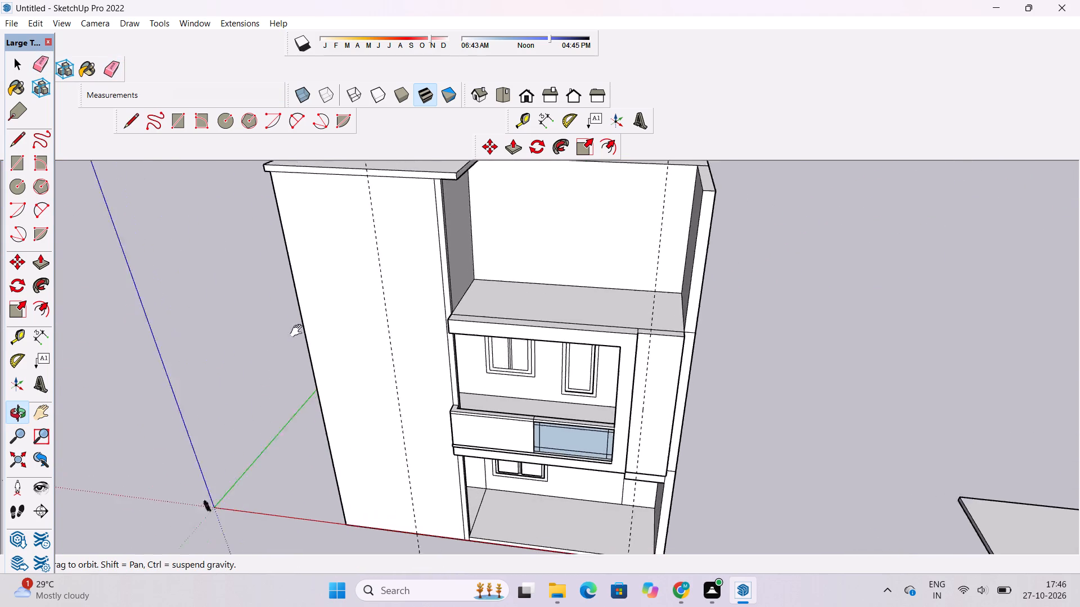
shift+drag(299, 331, 298, 330)
shift+drag(299, 330, 367, 343)
scroll(388, 327, down, 4)
shift+drag(413, 365, 416, 380)
shift+scroll(472, 368, up, 11)
drag(640, 348, 593, 352)
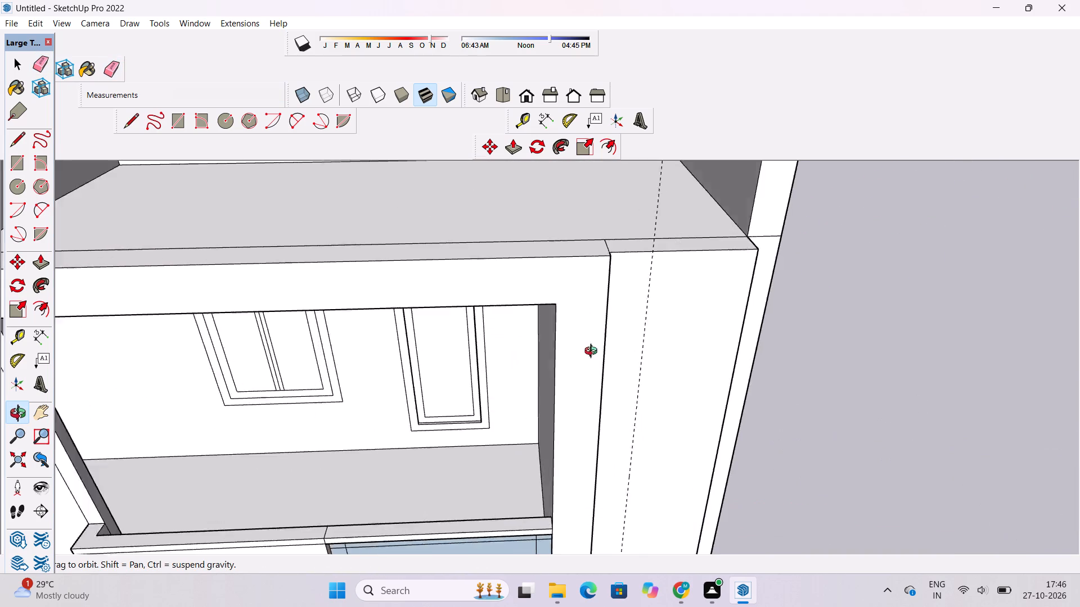
drag(593, 352, 550, 352)
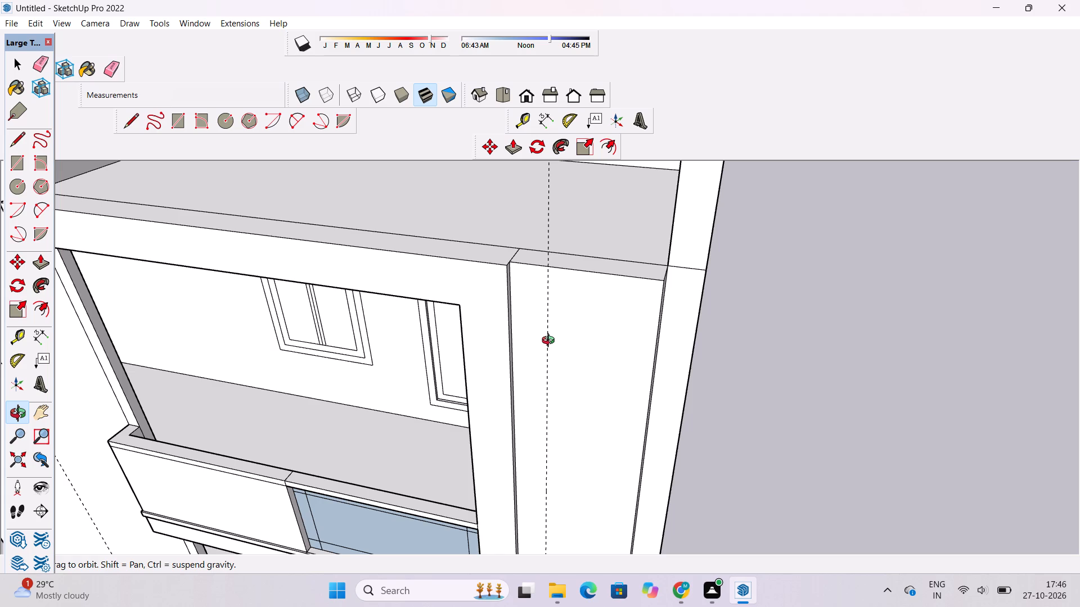
drag(560, 349, 591, 357)
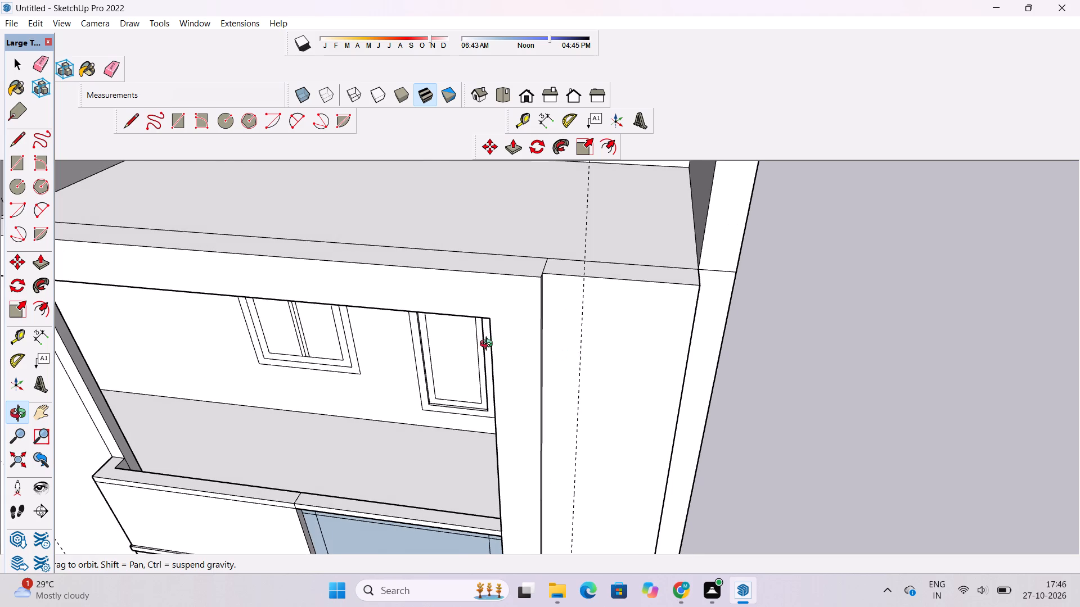
scroll(489, 345, down, 1)
drag(488, 388, 429, 310)
drag(434, 316, 484, 326)
scroll(481, 373, down, 4)
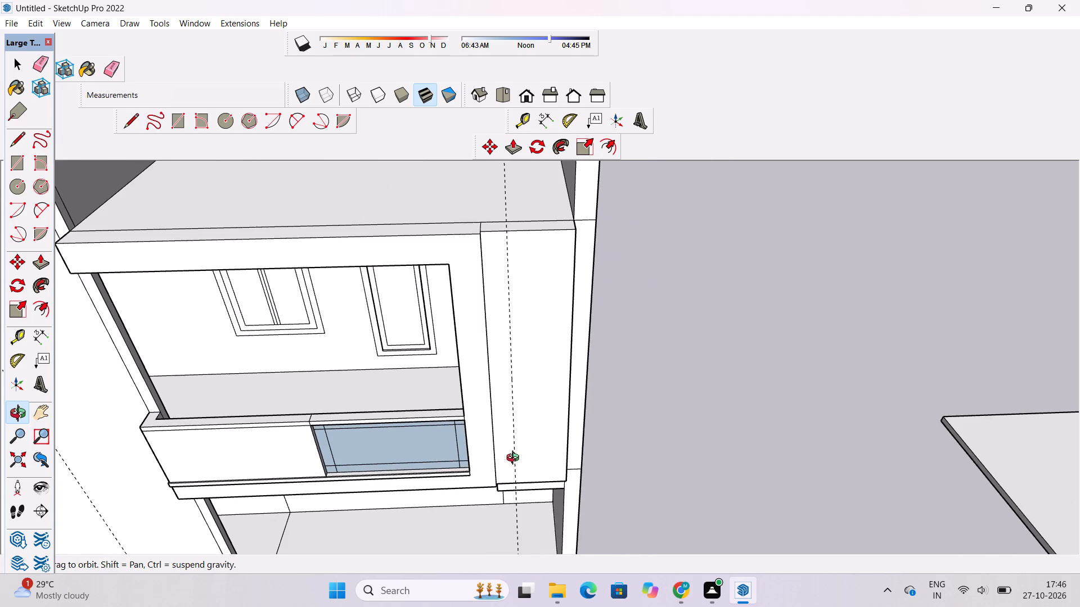
scroll(515, 460, up, 4)
drag(516, 498, 526, 411)
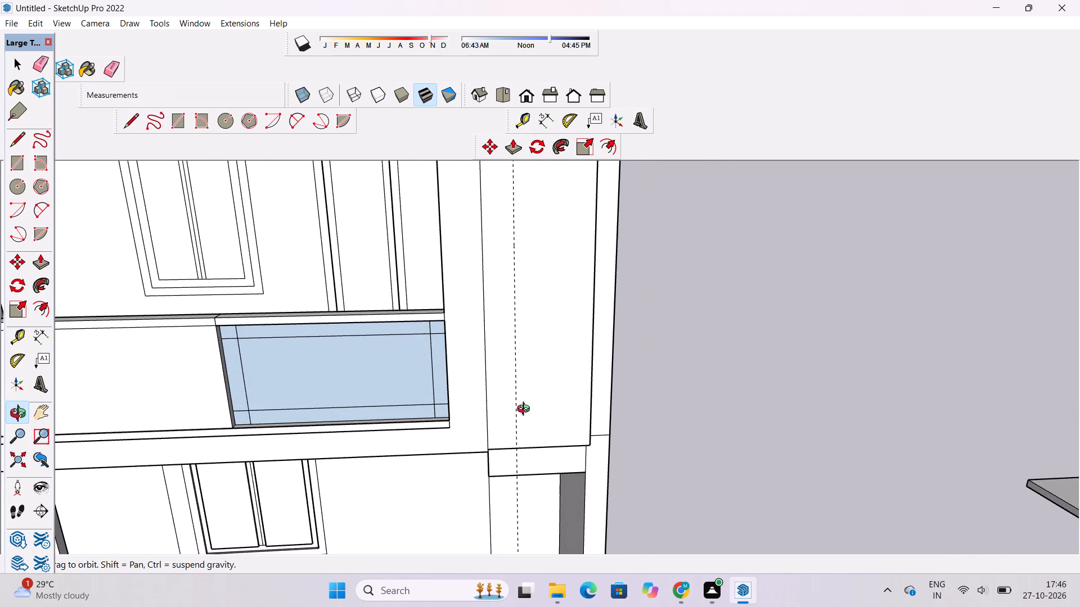
shift+drag(525, 411, 482, 431)
drag(488, 451, 496, 407)
scroll(488, 419, up, 4)
shift+drag(486, 422, 393, 447)
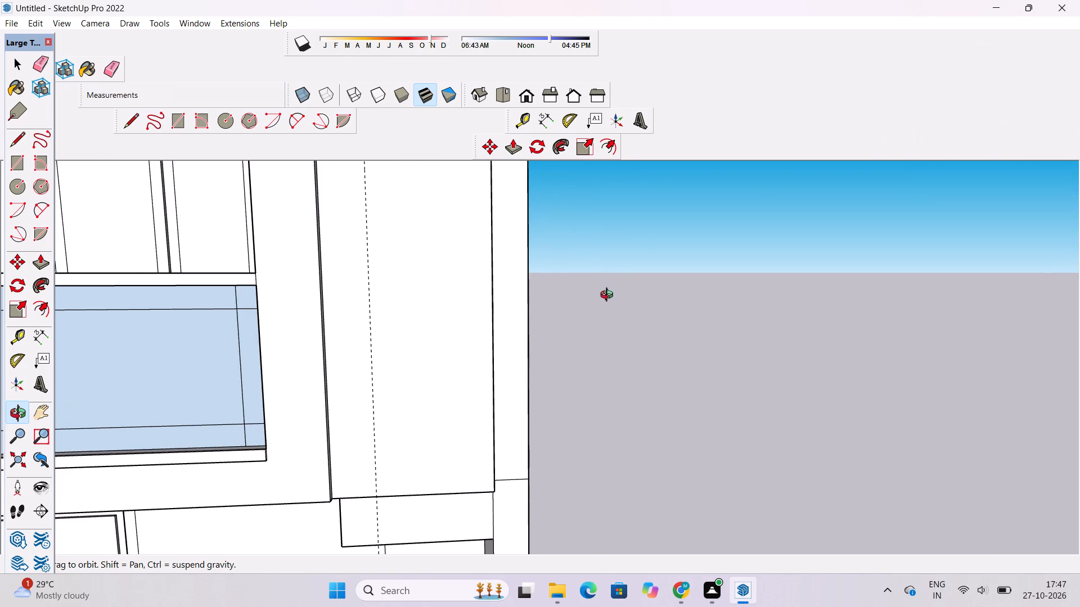
shift+drag(610, 298, 580, 295)
drag(611, 296, 519, 312)
shift+drag(461, 345, 539, 345)
scroll(539, 344, down, 6)
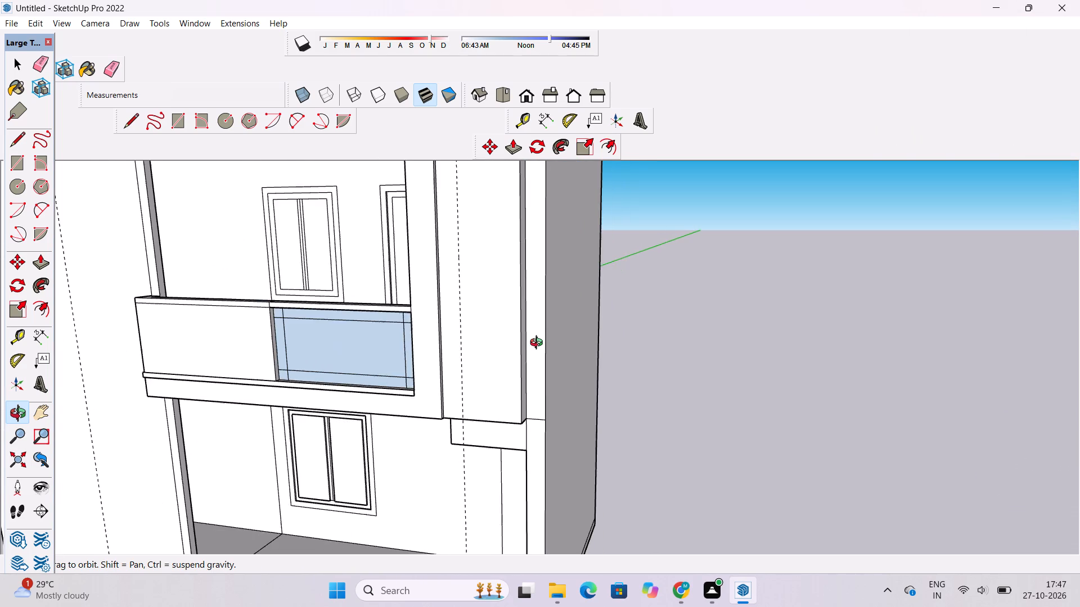
drag(539, 344, 536, 359)
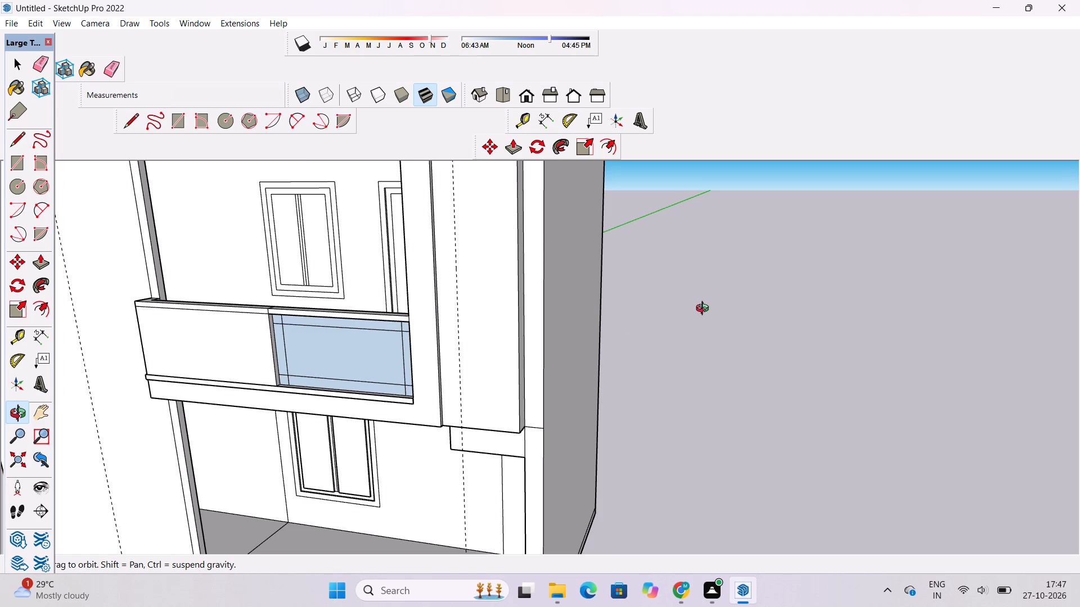
shift+drag(561, 365, 506, 401)
scroll(423, 428, down, 4)
shift+drag(430, 453, 432, 473)
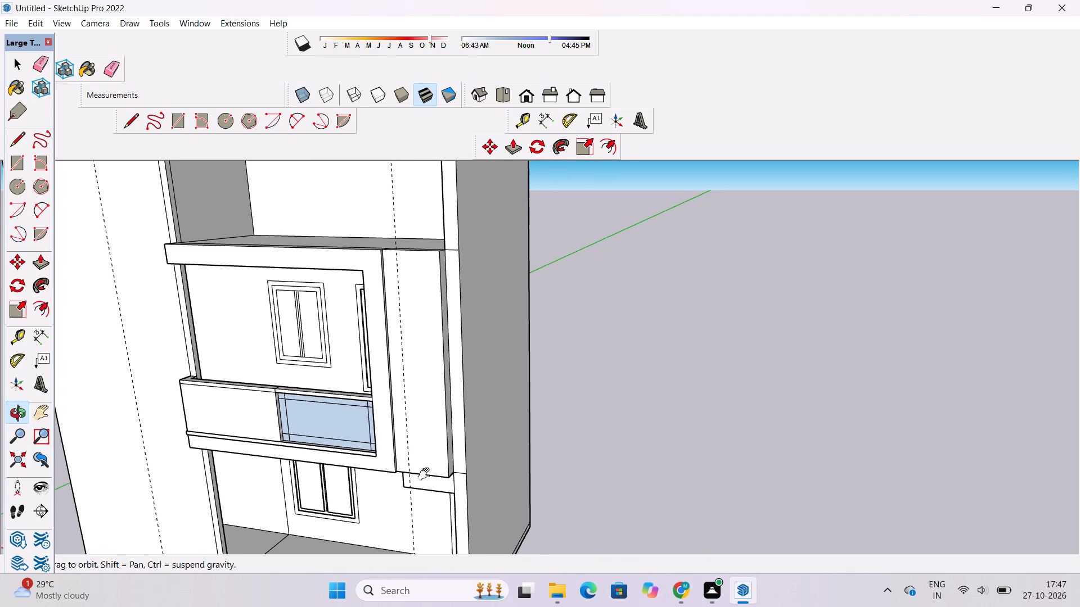
Place a horizontal guide 15' above the bottom edge of the recessed strip beside the middle-storey frame.
scroll(424, 474, up, 4)
key(t)
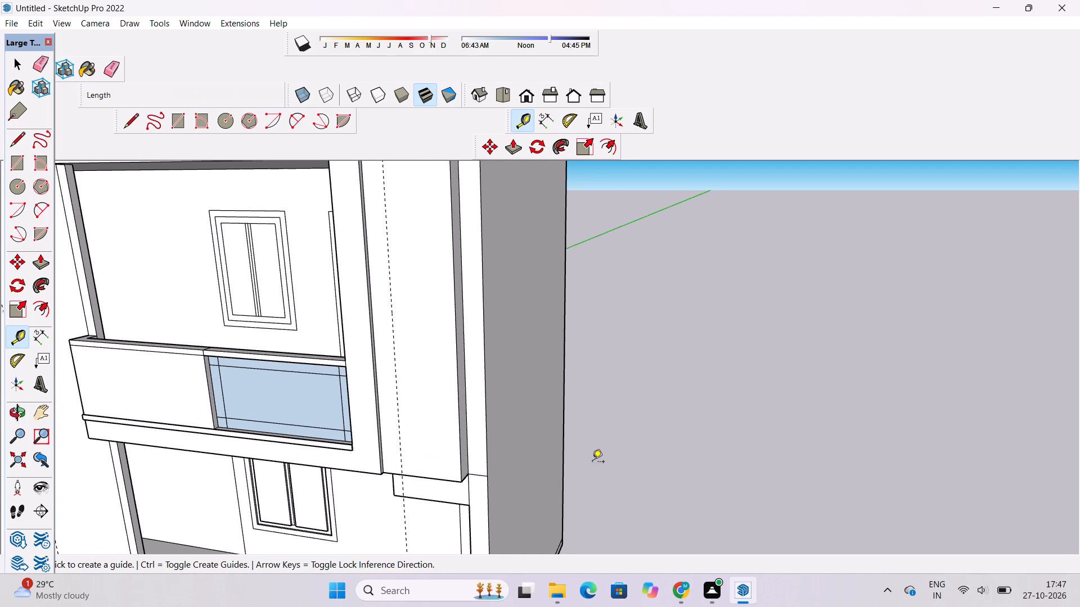
scroll(592, 463, down, 3)
scroll(444, 471, up, 9)
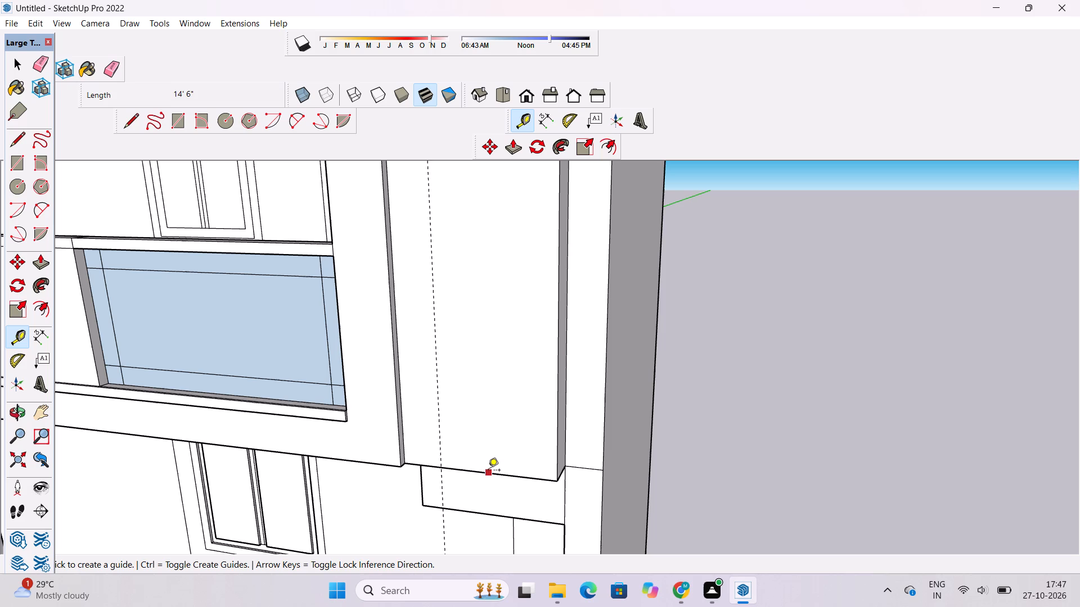
click(487, 471)
scroll(487, 471, down, 13)
scroll(497, 429, up, 1)
scroll(497, 429, down, 3)
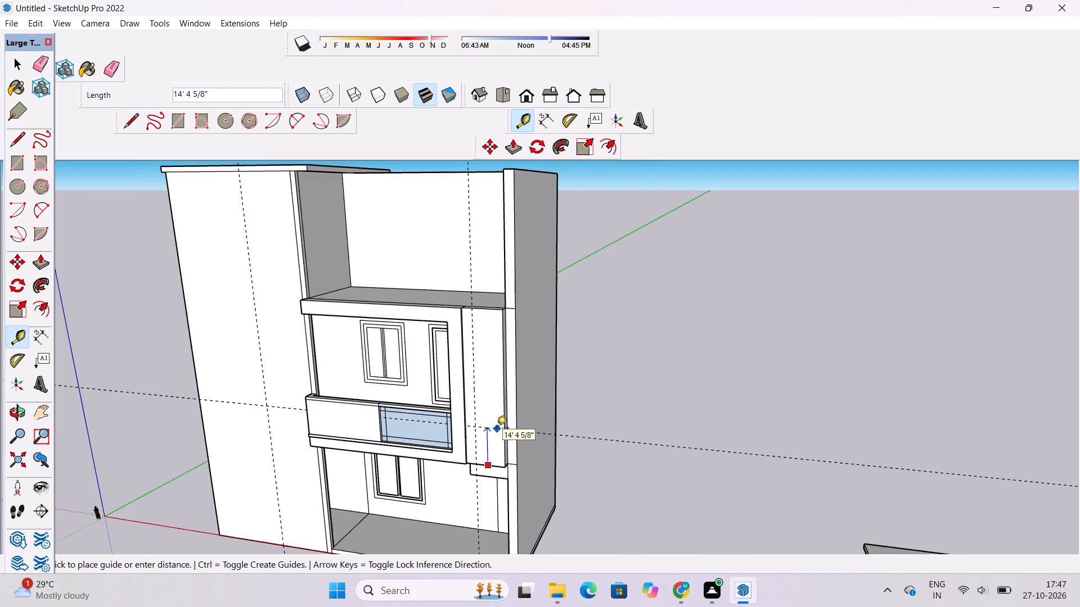
scroll(497, 425, up, 4)
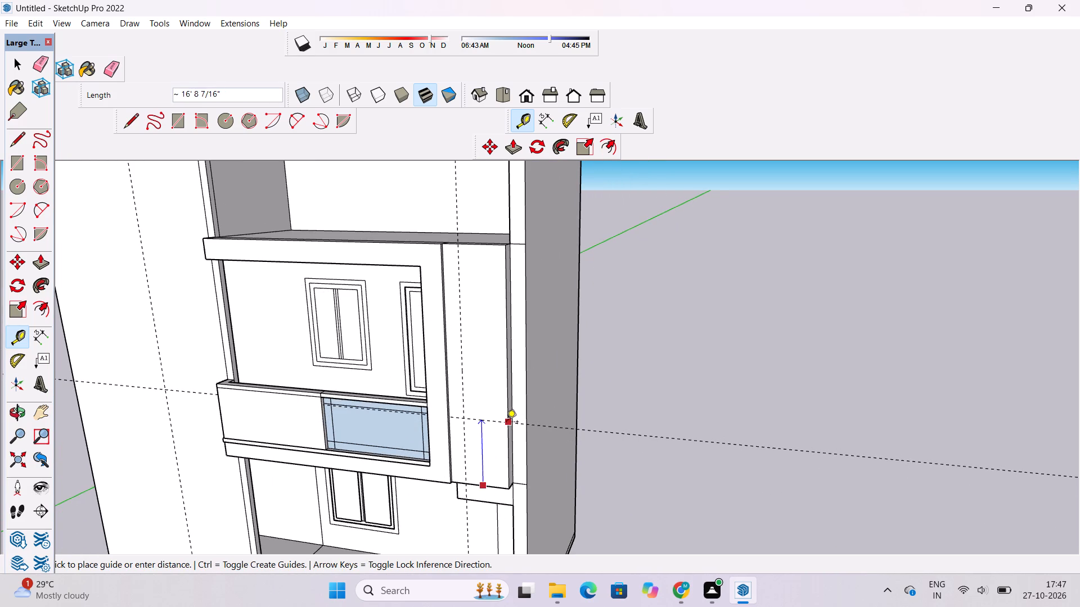
key(1)
key(5)
key(apostrophe)
key(Return)
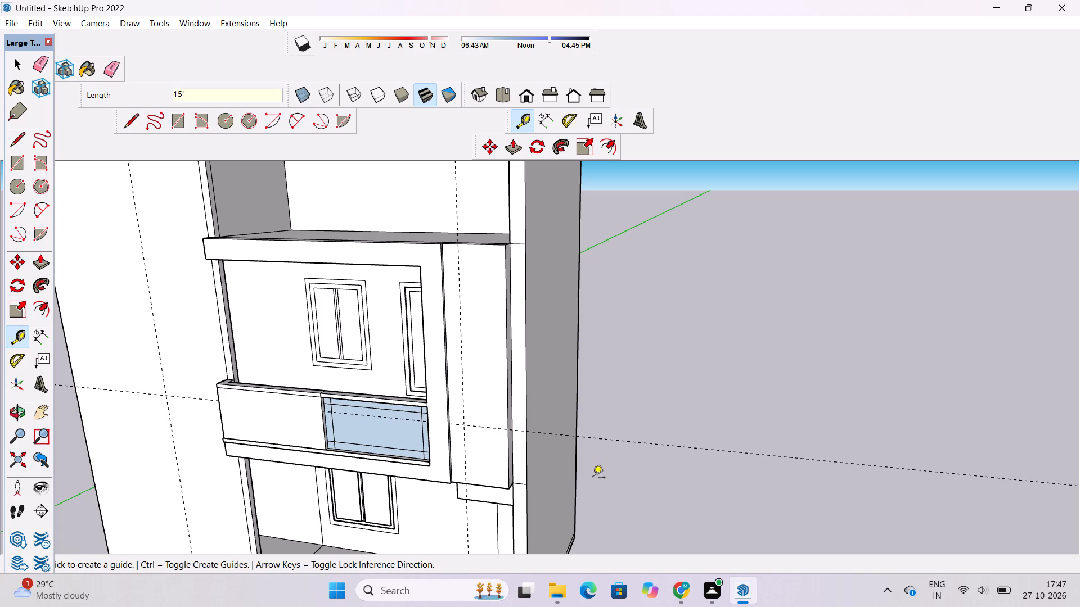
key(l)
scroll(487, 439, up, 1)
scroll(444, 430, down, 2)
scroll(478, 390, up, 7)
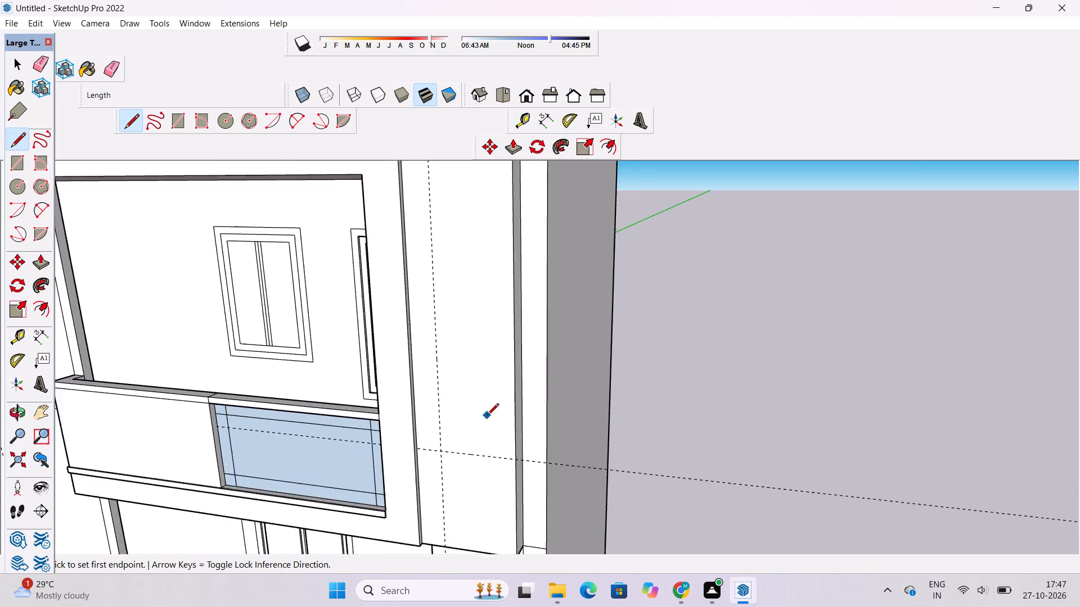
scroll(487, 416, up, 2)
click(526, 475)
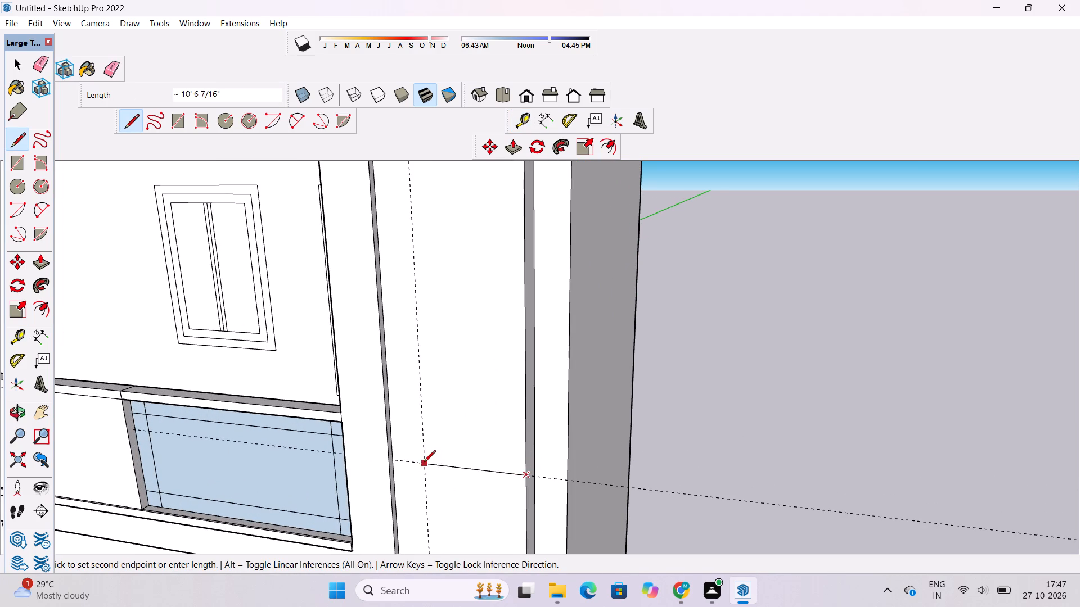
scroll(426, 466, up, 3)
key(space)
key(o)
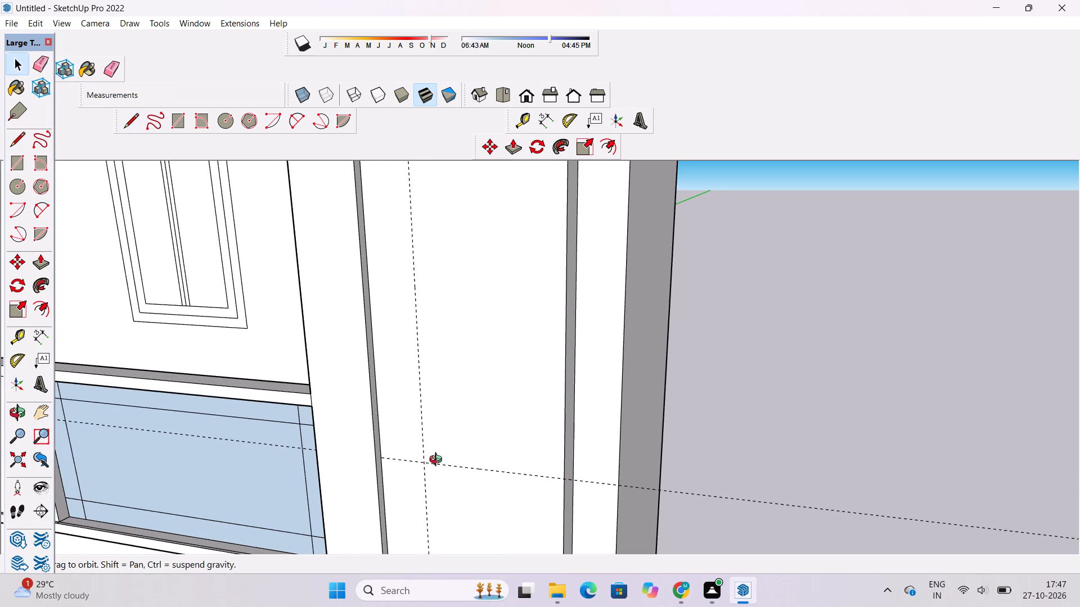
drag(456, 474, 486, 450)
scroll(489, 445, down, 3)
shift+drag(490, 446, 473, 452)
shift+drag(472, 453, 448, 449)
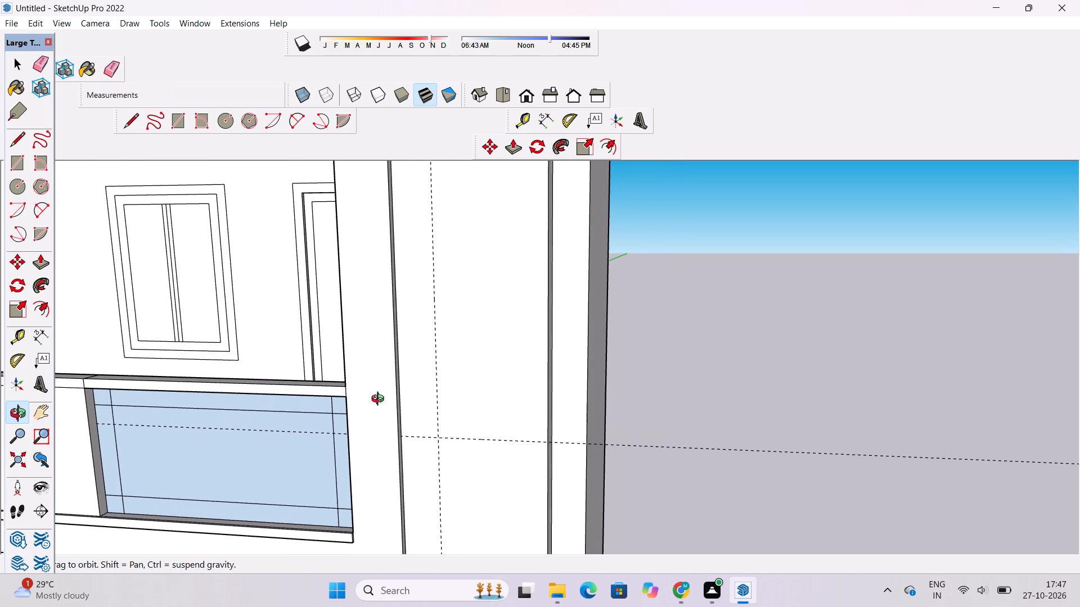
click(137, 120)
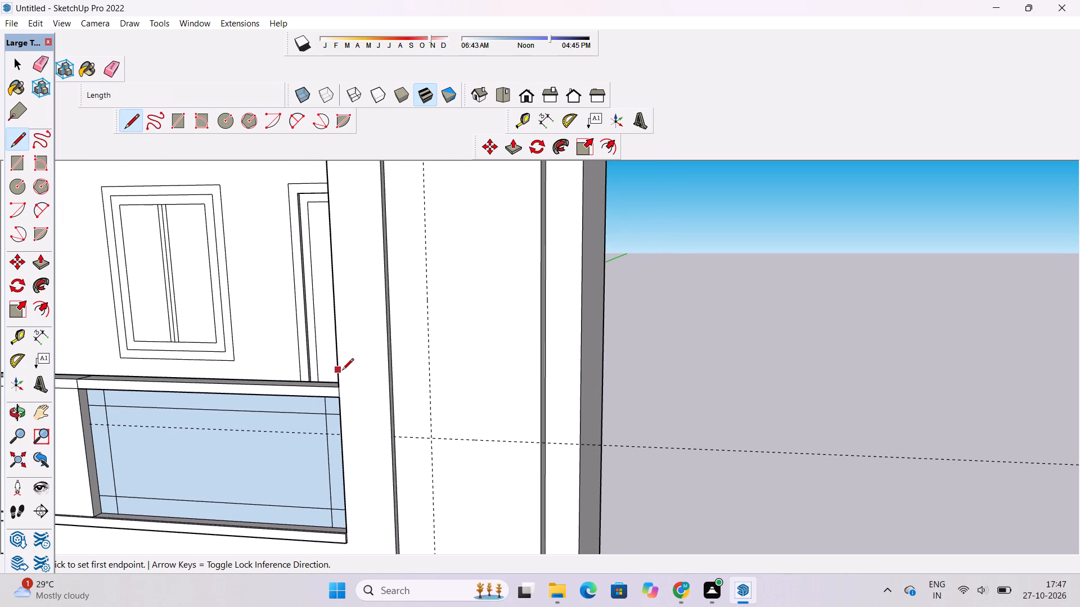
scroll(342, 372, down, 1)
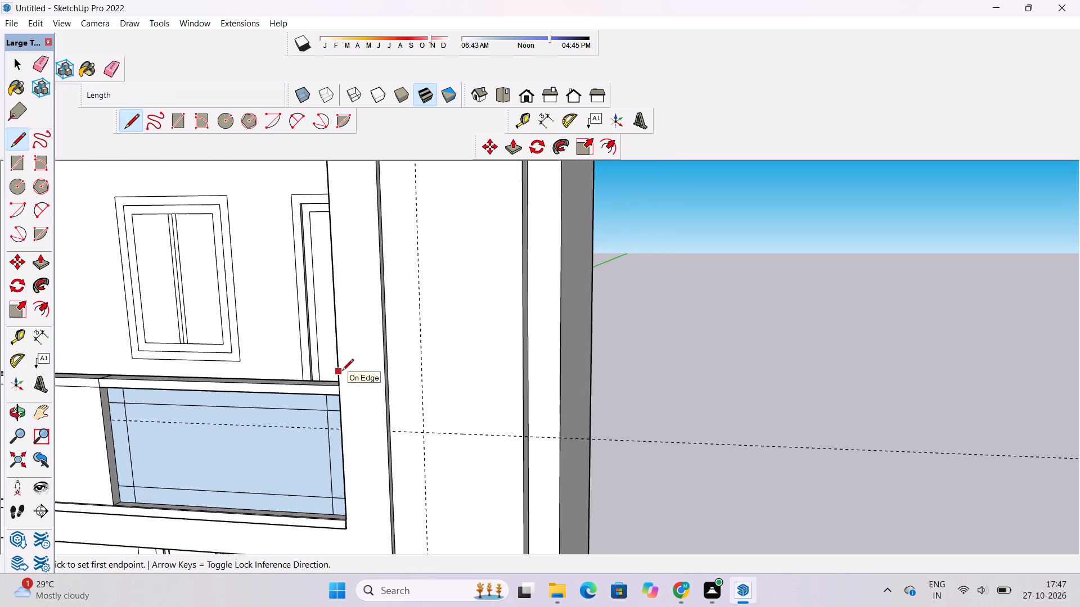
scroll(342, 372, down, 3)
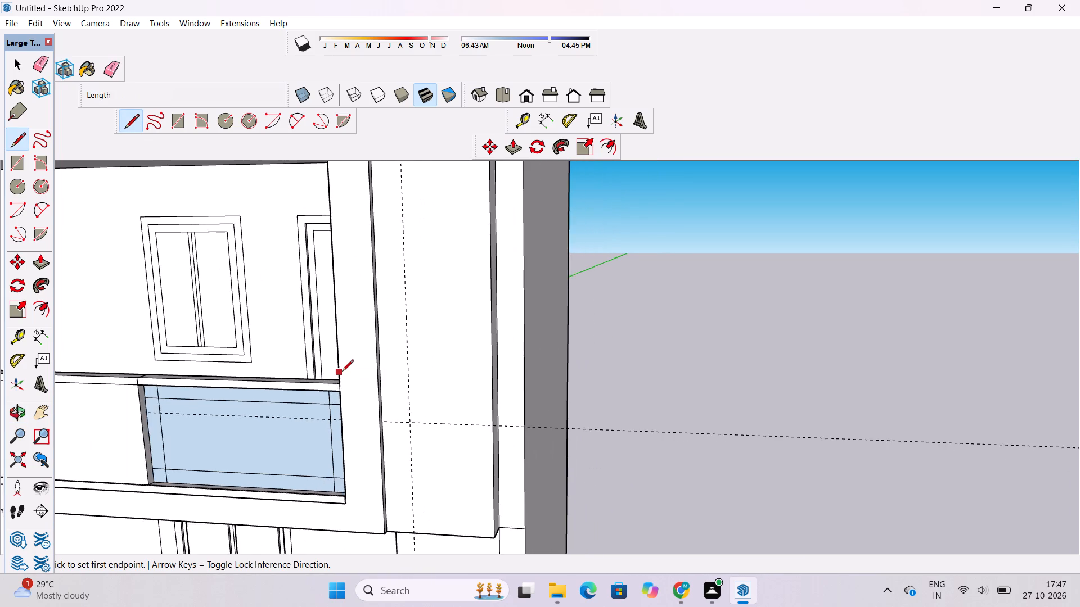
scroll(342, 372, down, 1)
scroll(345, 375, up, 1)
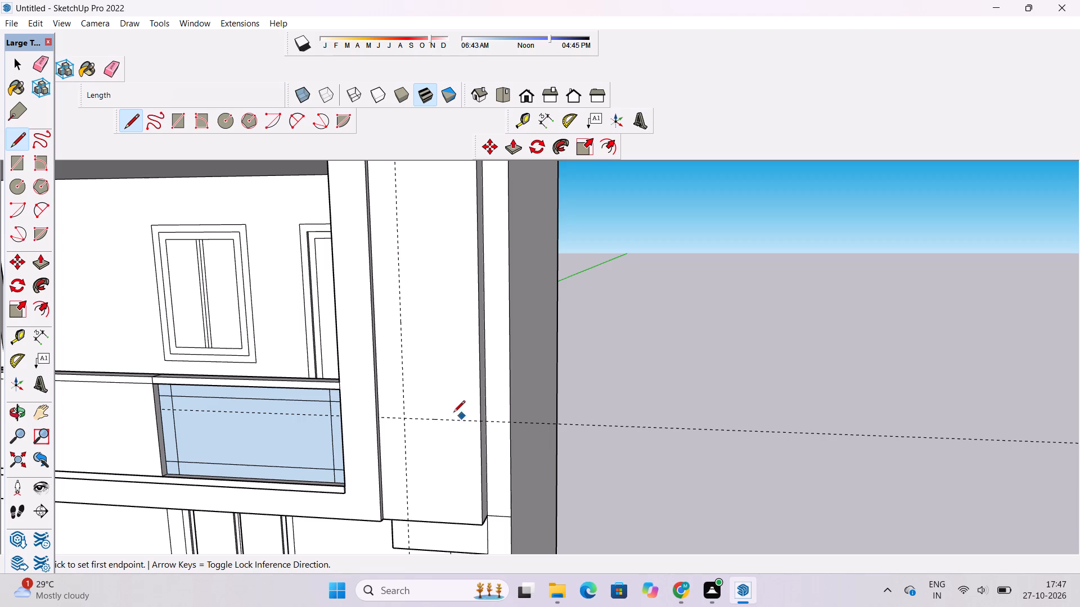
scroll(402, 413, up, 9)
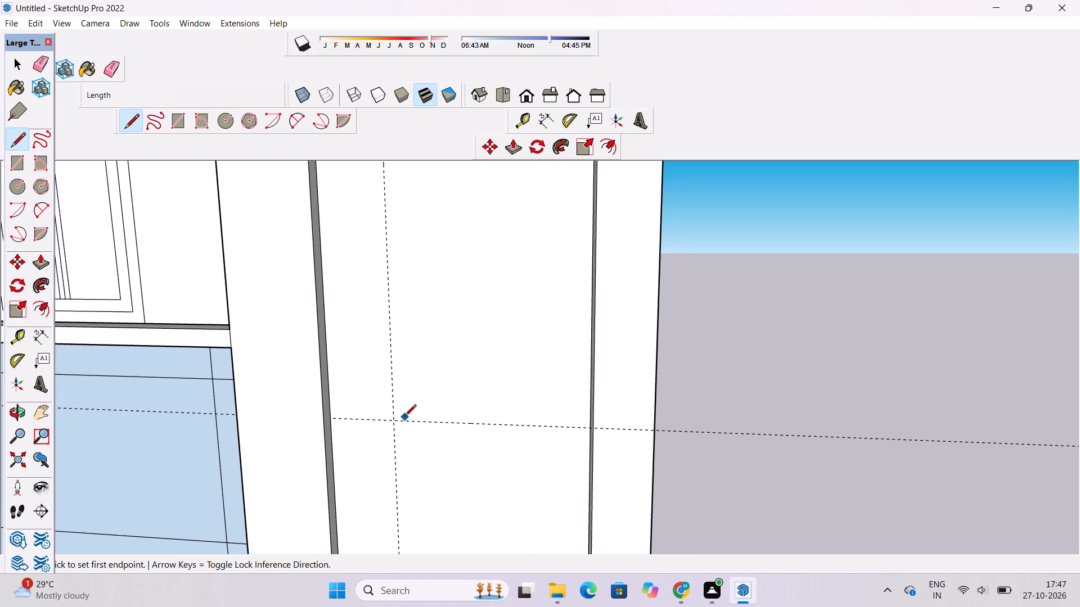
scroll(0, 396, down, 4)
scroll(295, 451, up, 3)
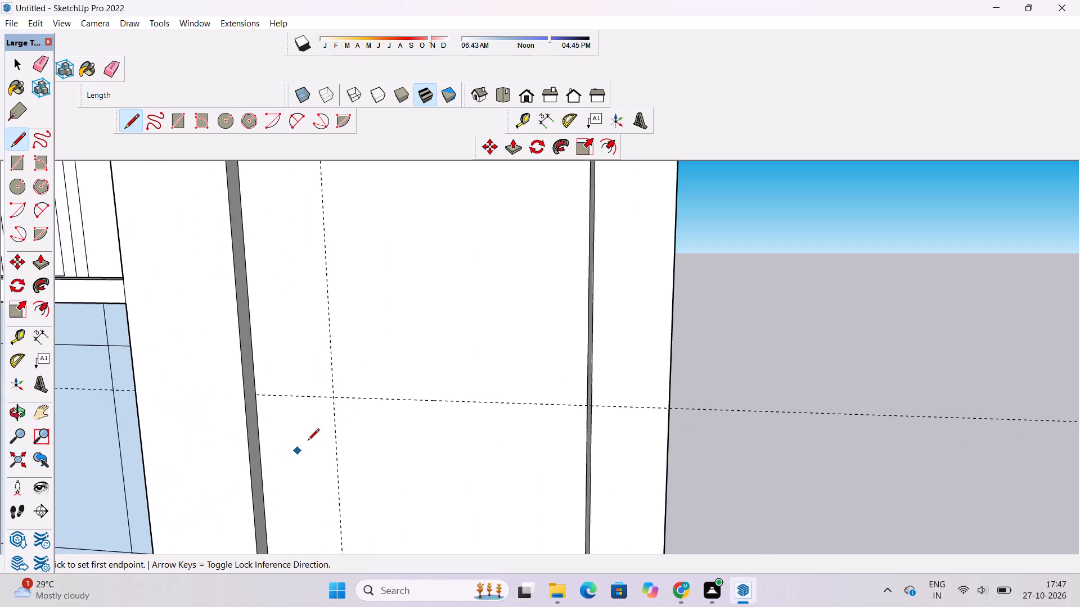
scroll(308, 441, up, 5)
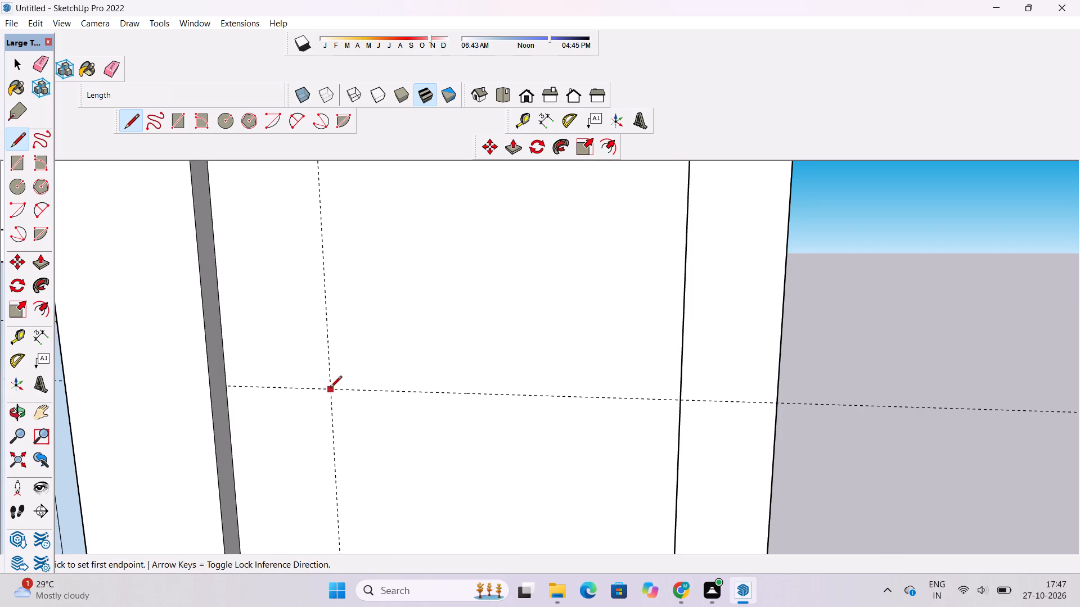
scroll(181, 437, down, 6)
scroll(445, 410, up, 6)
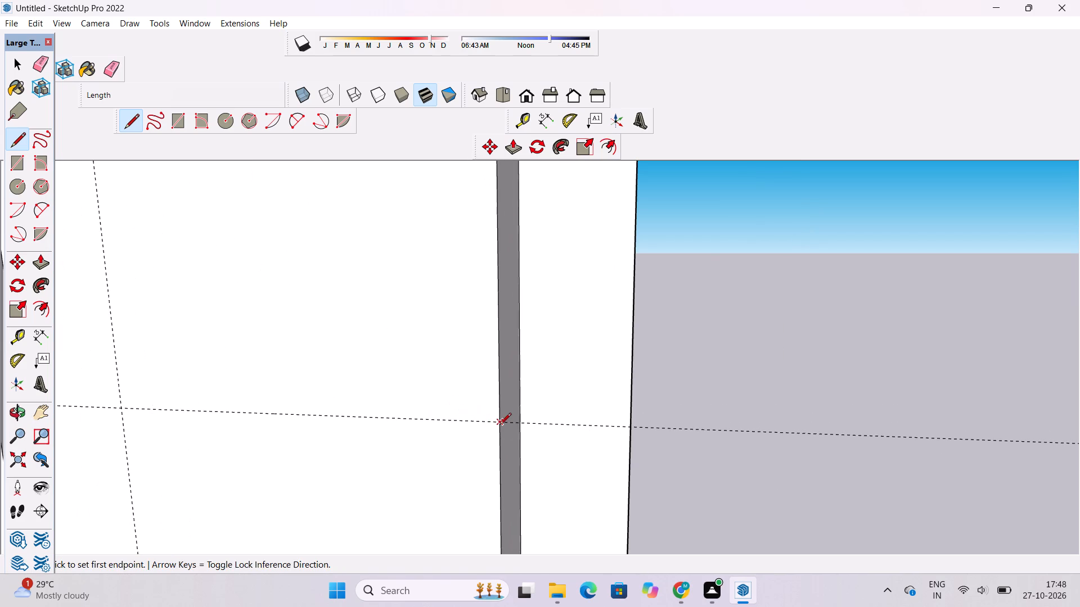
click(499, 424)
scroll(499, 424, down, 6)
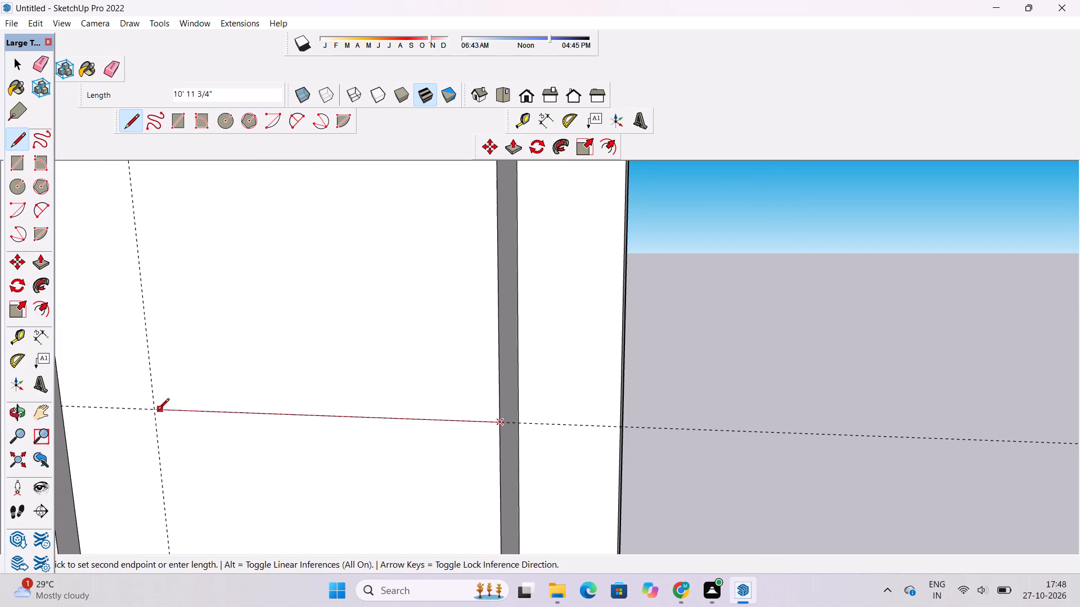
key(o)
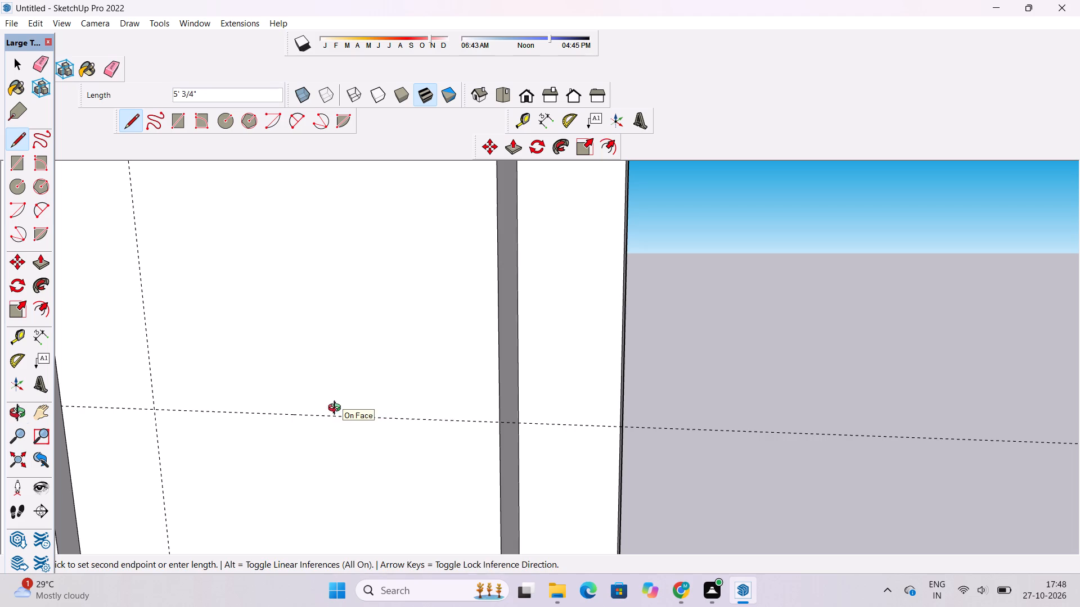
Examine how the horizontal guide sits against the recessed strip's face, its side edges and the neighbouring frame.
drag(456, 447, 193, 461)
scroll(407, 383, up, 2)
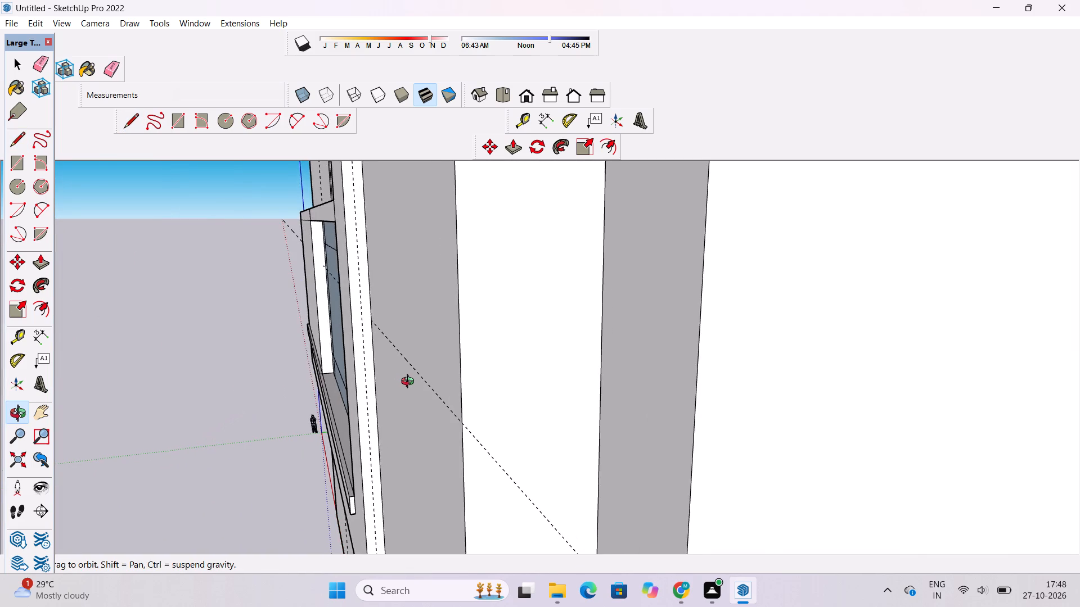
drag(411, 384, 436, 400)
scroll(460, 398, down, 4)
drag(460, 420, 406, 410)
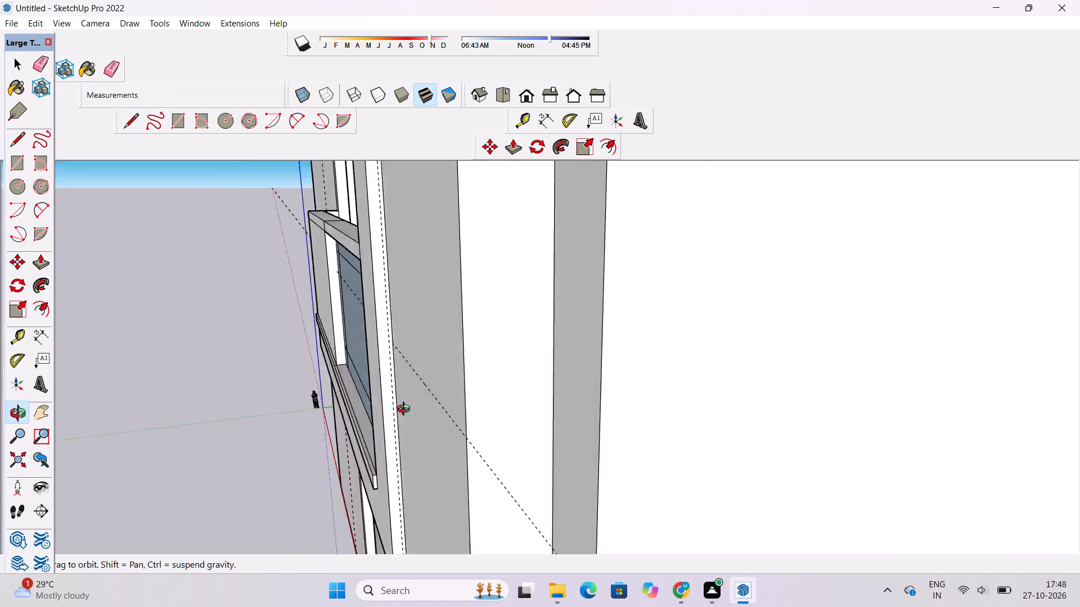
drag(406, 410, 532, 422)
shift+drag(498, 415, 429, 391)
scroll(427, 387, down, 6)
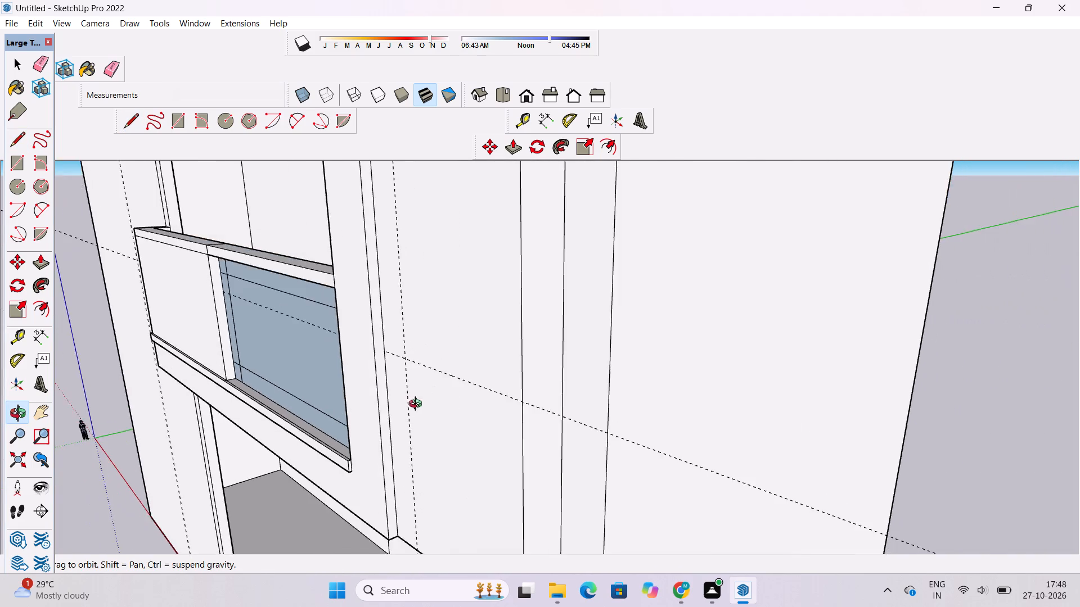
drag(419, 411, 514, 413)
scroll(517, 409, down, 4)
drag(522, 416, 465, 360)
scroll(464, 359, down, 3)
shift+drag(451, 396, 418, 465)
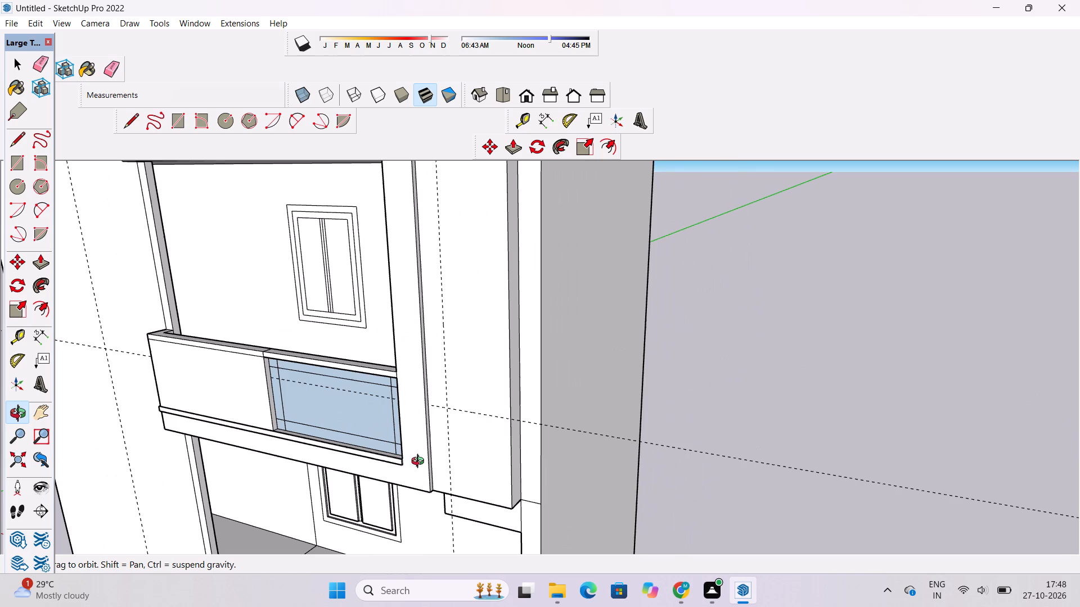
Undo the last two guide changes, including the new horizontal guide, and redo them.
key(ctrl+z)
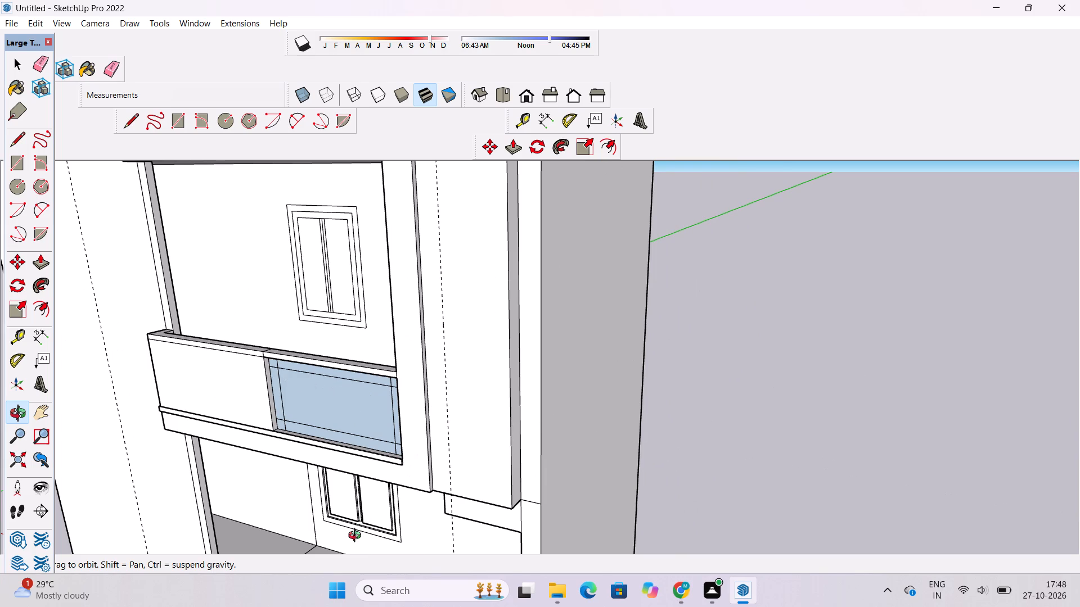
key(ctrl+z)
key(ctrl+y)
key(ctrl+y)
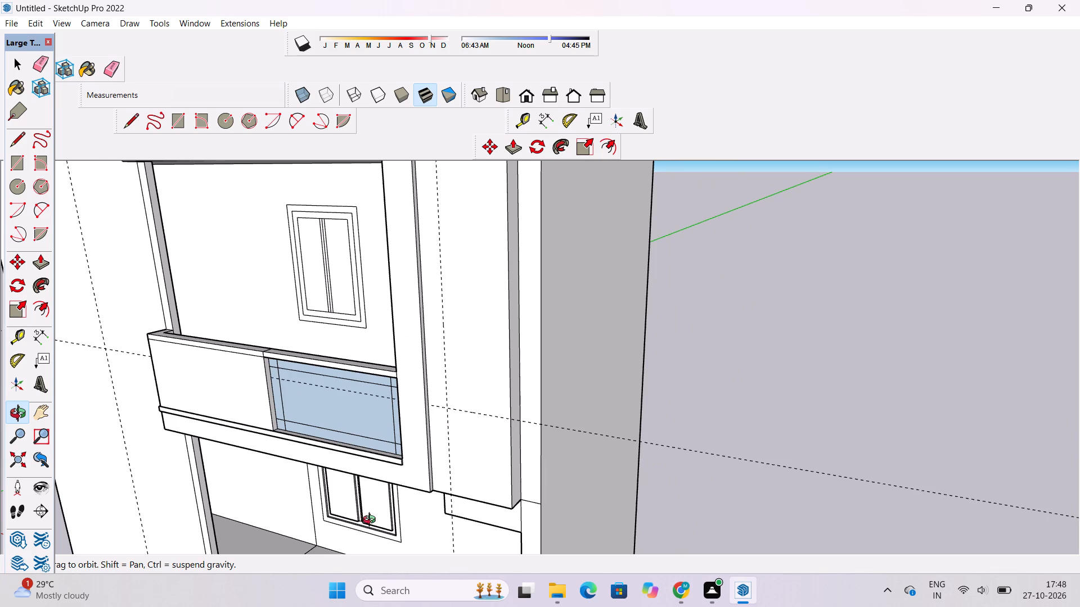
Erase the vertical guide running down the recessed strip beside the middle-storey frame.
scroll(460, 463, down, 2)
shift+drag(462, 465, 441, 527)
scroll(394, 303, up, 4)
drag(493, 282, 453, 333)
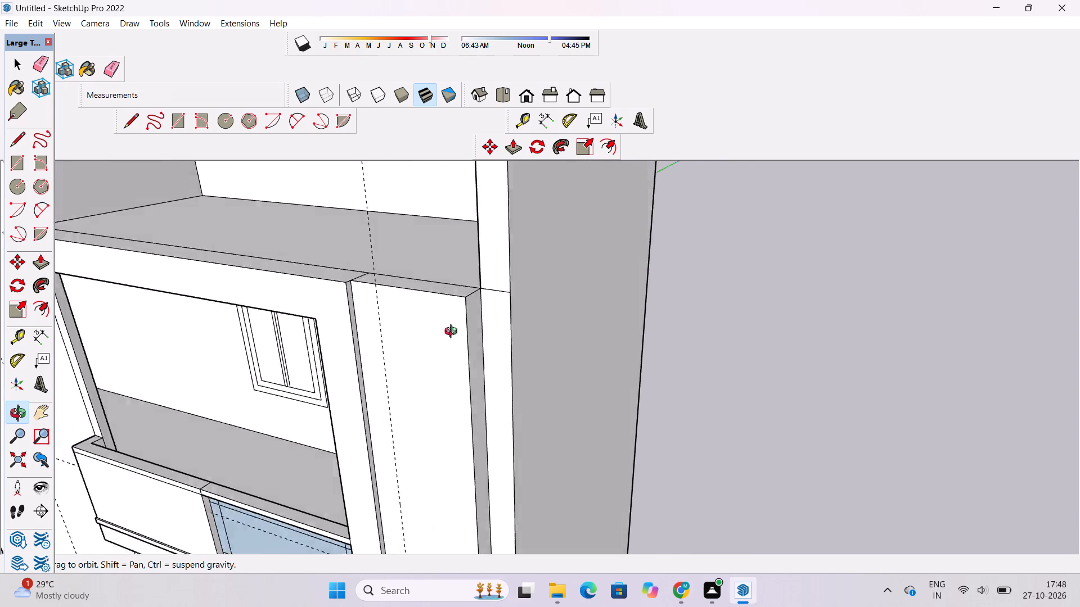
drag(453, 333, 420, 365)
scroll(331, 346, up, 8)
drag(394, 316, 314, 354)
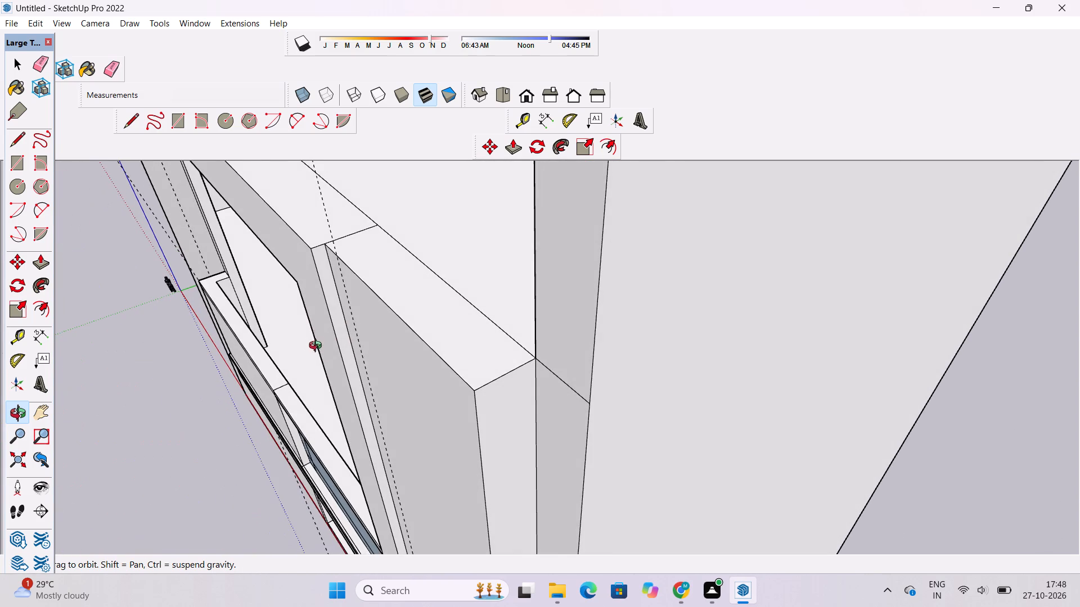
scroll(341, 308, up, 3)
key(e)
click(349, 288)
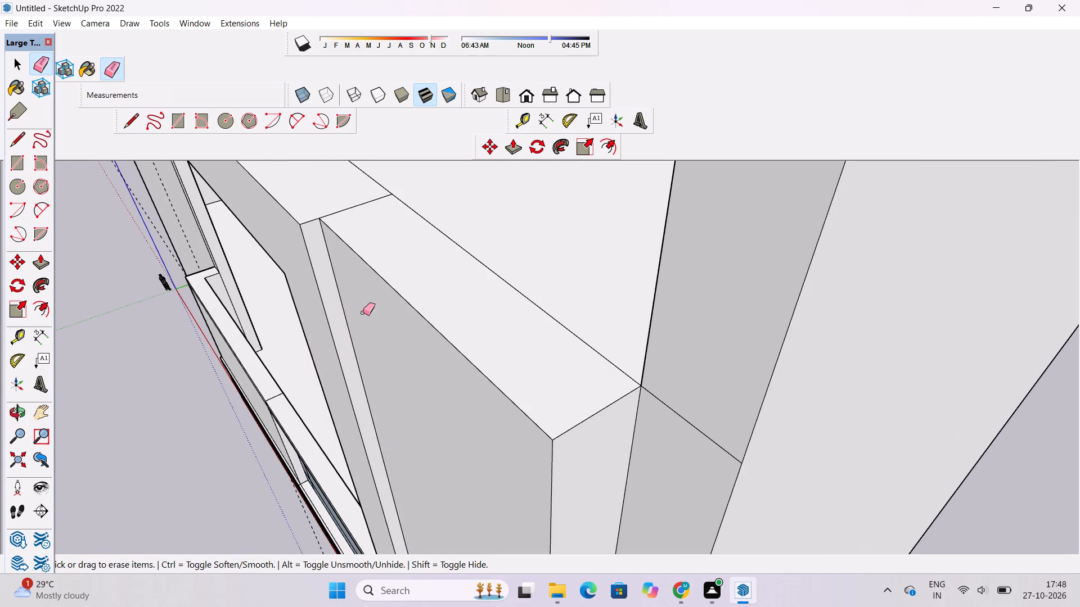
Place a vertical guide on the recessed strip, 3' from its edge beside the middle-storey frame.
key(o)
drag(361, 396, 466, 265)
scroll(449, 311, down, 7)
shift+drag(450, 393, 386, 279)
shift+scroll(386, 279, down, 3)
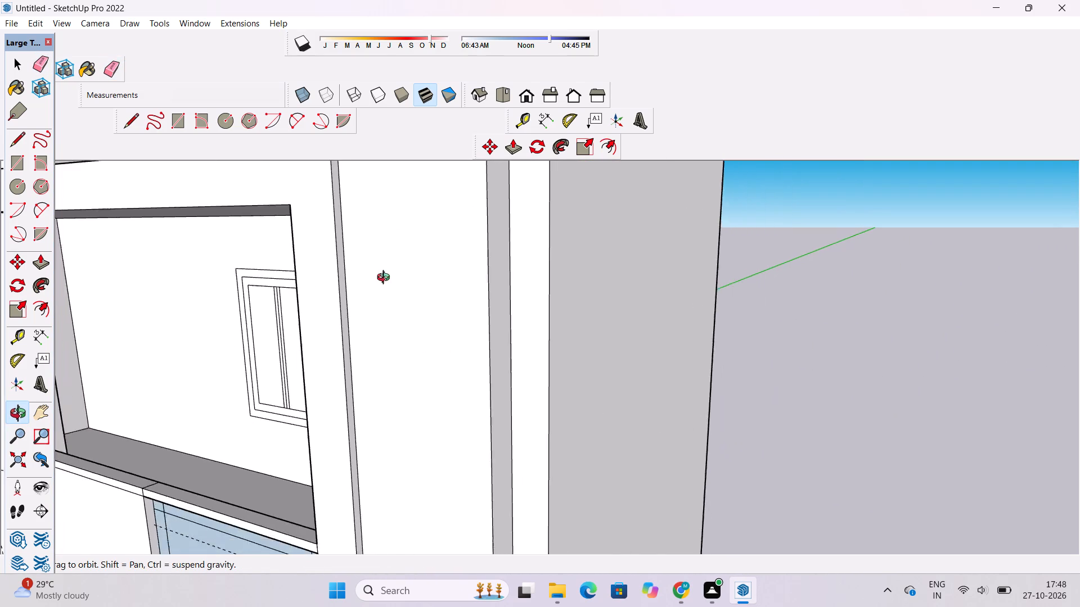
shift+scroll(386, 279, down, 2)
shift+drag(433, 424, 407, 360)
scroll(375, 472, up, 4)
shift+drag(370, 479, 350, 338)
shift+scroll(350, 337, down, 4)
shift+drag(335, 392, 326, 484)
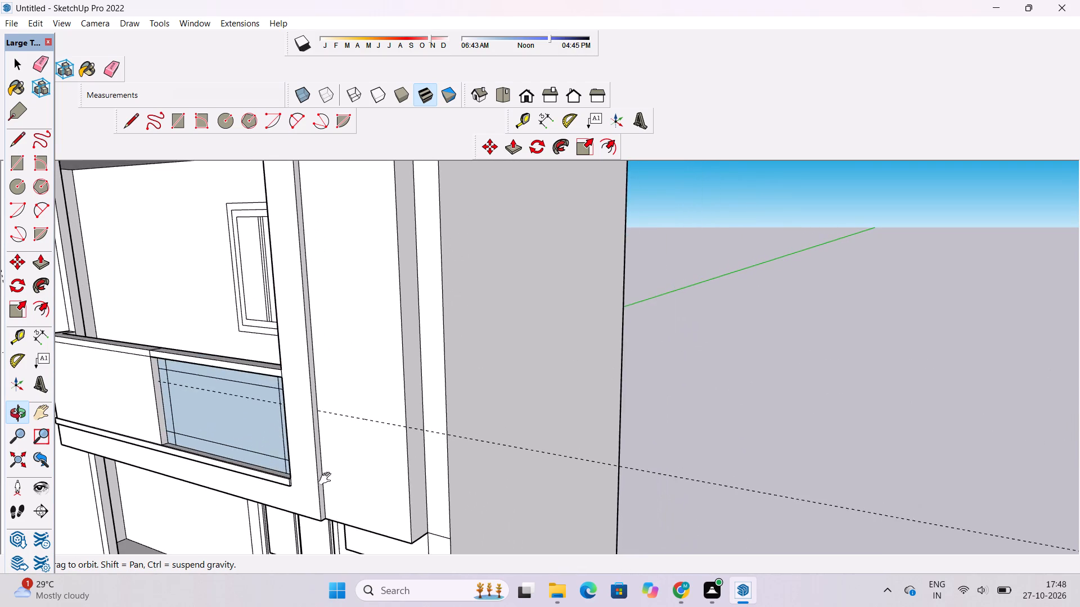
shift+scroll(330, 419, up, 4)
key(t)
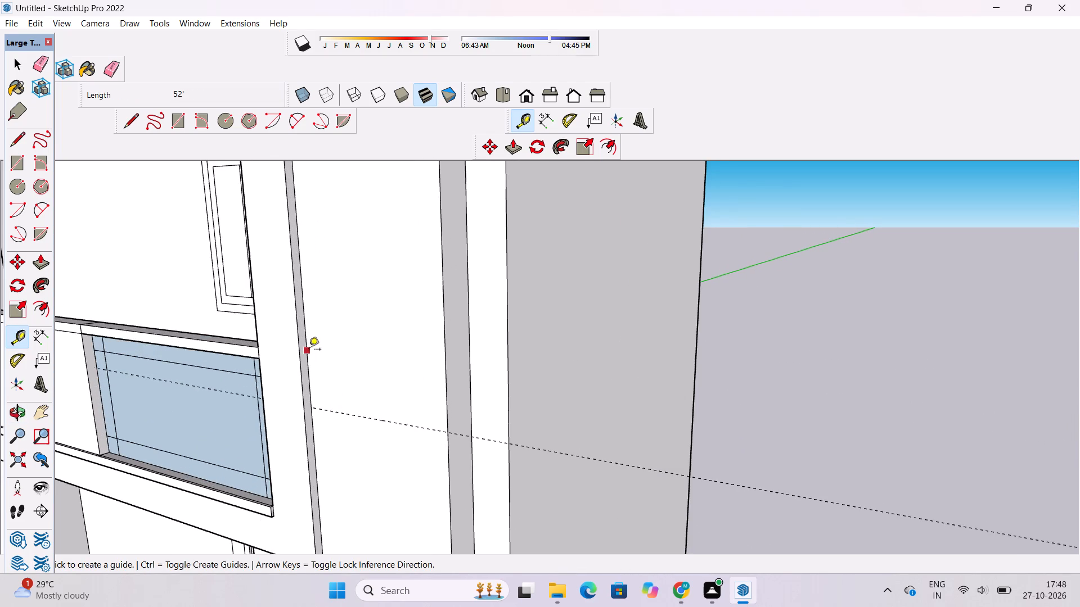
click(309, 350)
scroll(331, 355, down, 4)
key(o)
drag(301, 425, 304, 425)
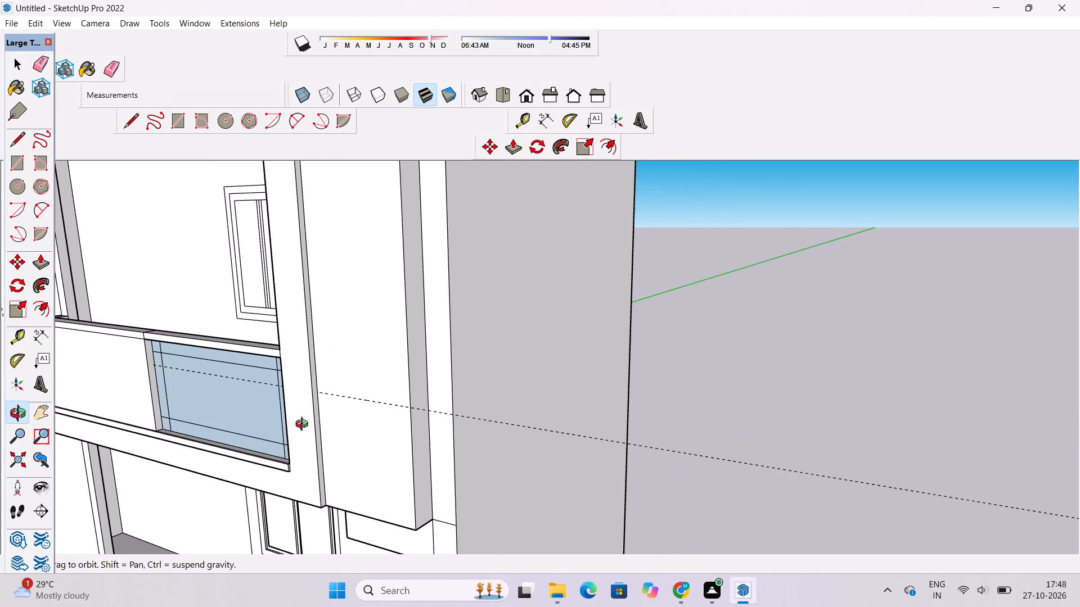
drag(304, 425, 412, 418)
scroll(413, 417, down, 4)
shift+drag(439, 427, 348, 414)
shift+drag(348, 414, 334, 425)
drag(333, 425, 330, 428)
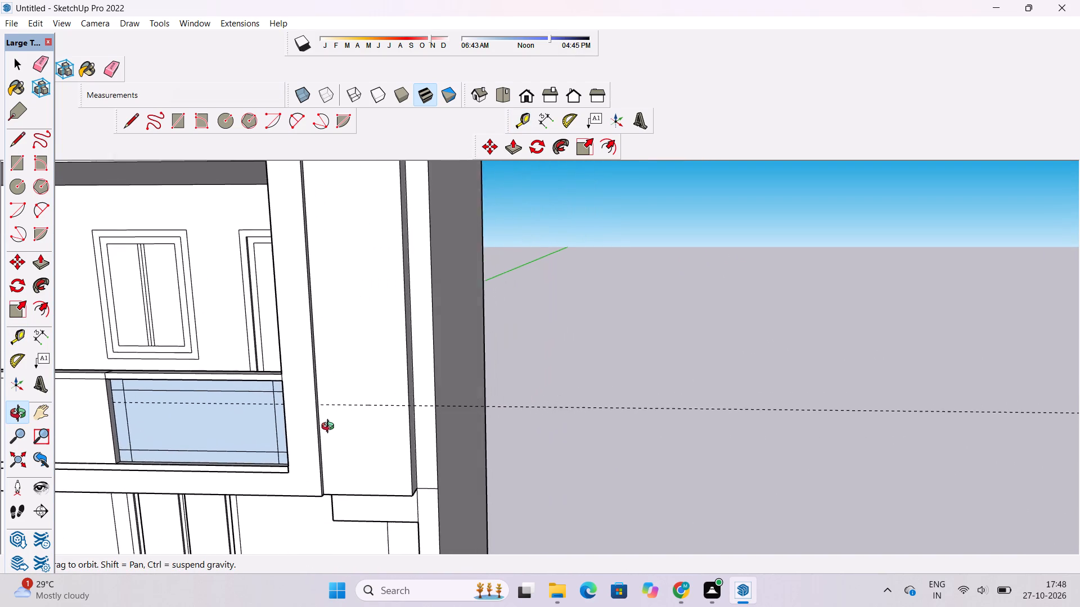
drag(330, 428, 298, 442)
scroll(298, 442, down, 4)
drag(295, 442, 301, 438)
shift+drag(301, 443, 305, 465)
scroll(300, 478, up, 3)
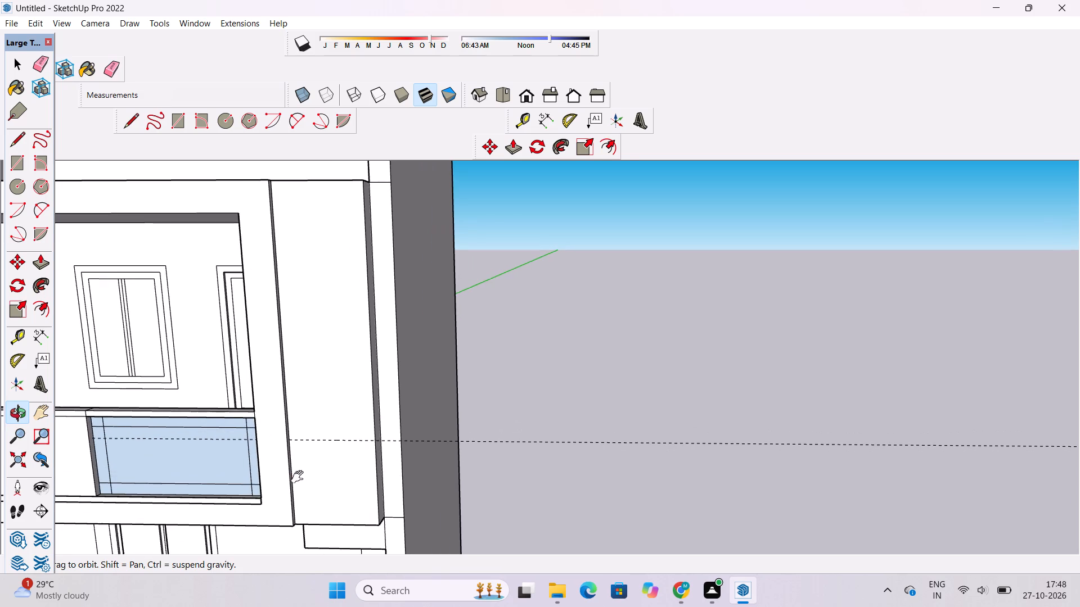
shift+click(300, 477)
drag(301, 477, 307, 471)
key(t)
scroll(313, 458, up, 2)
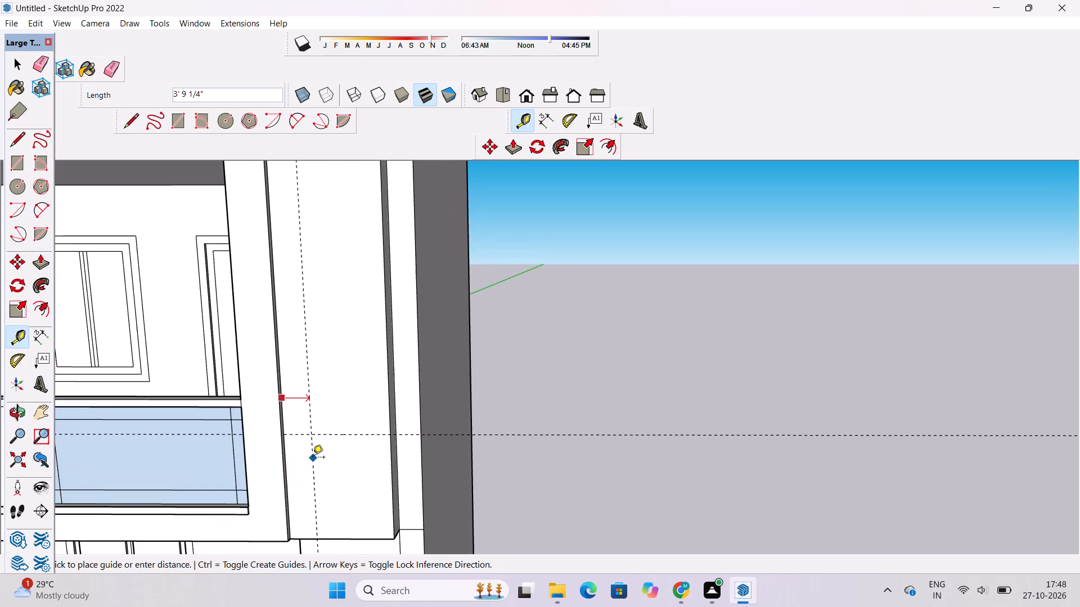
scroll(341, 452, down, 13)
scroll(337, 435, up, 5)
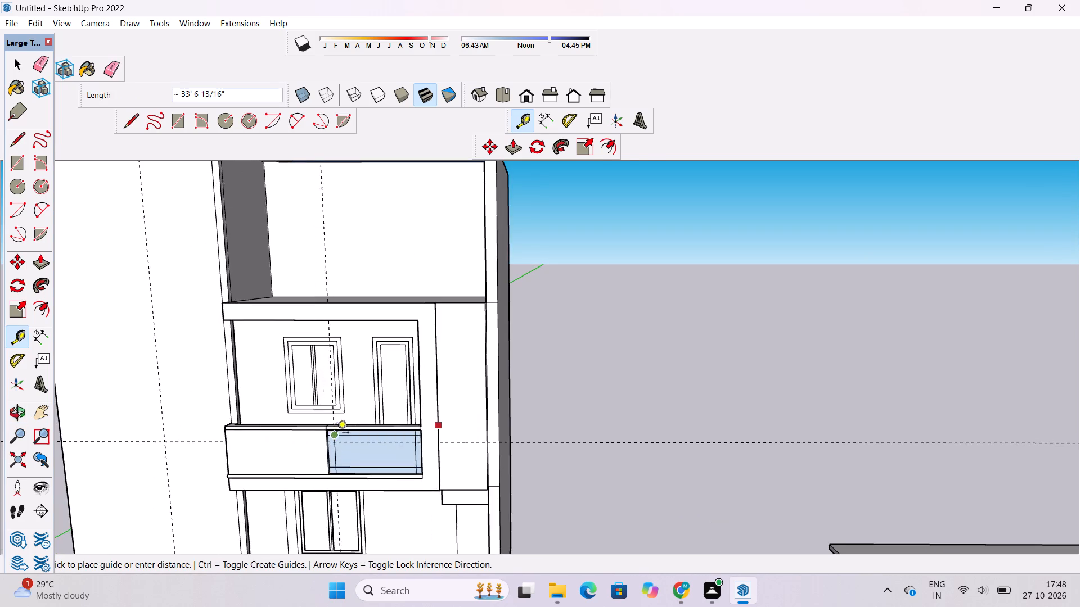
scroll(336, 433, down, 4)
scroll(413, 439, up, 14)
scroll(415, 439, down, 4)
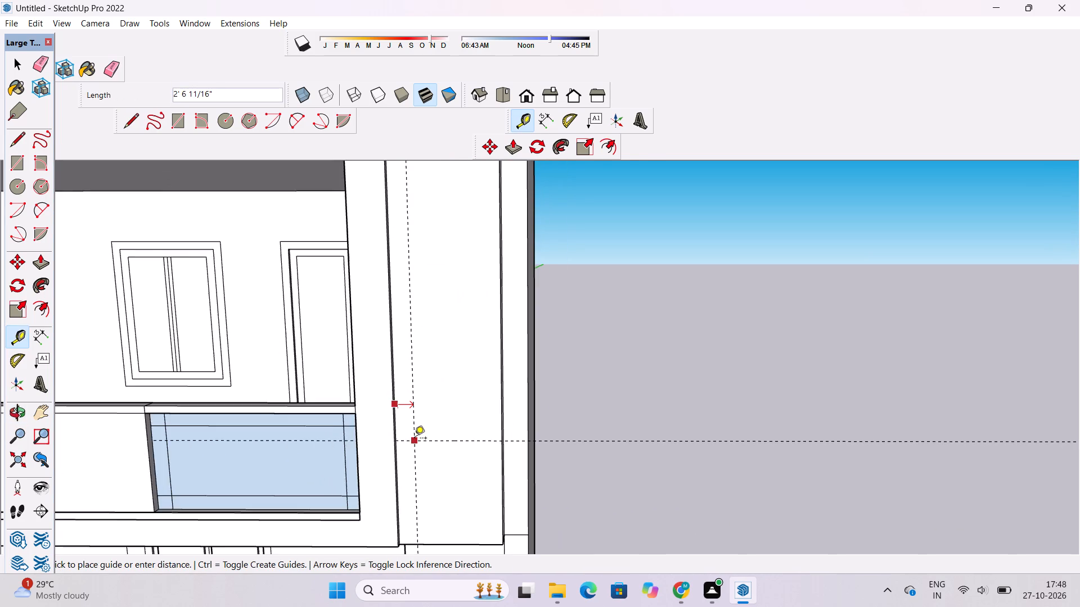
scroll(415, 439, down, 1)
text(3')
key(Return)
Draw an 11' 6" line along the horizontal guide, from the recessed strip's outer edge to the vertical guide.
key(o)
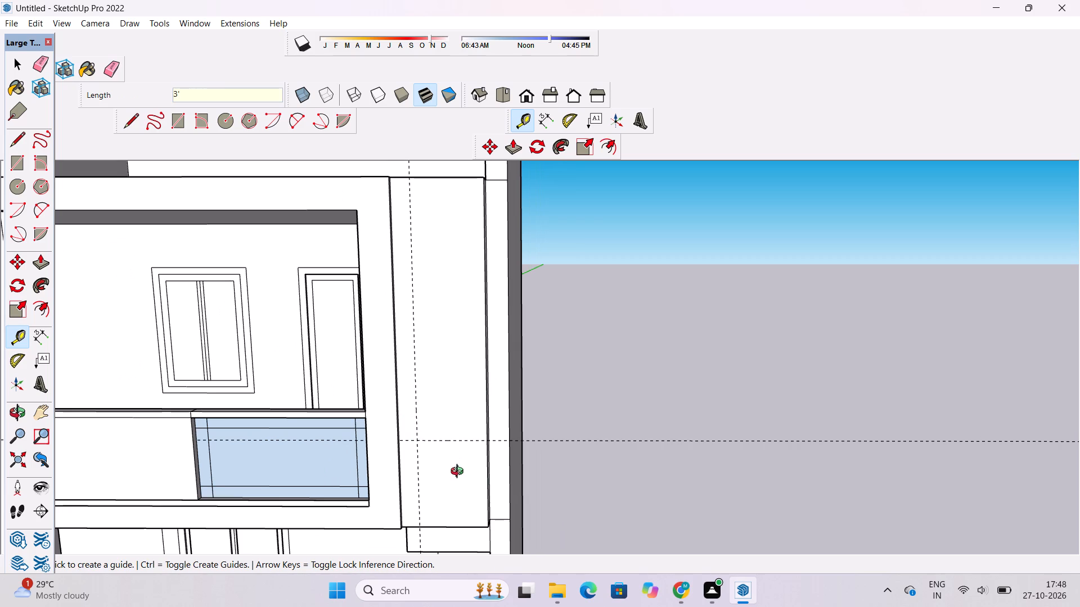
drag(459, 473, 404, 493)
drag(366, 482, 461, 479)
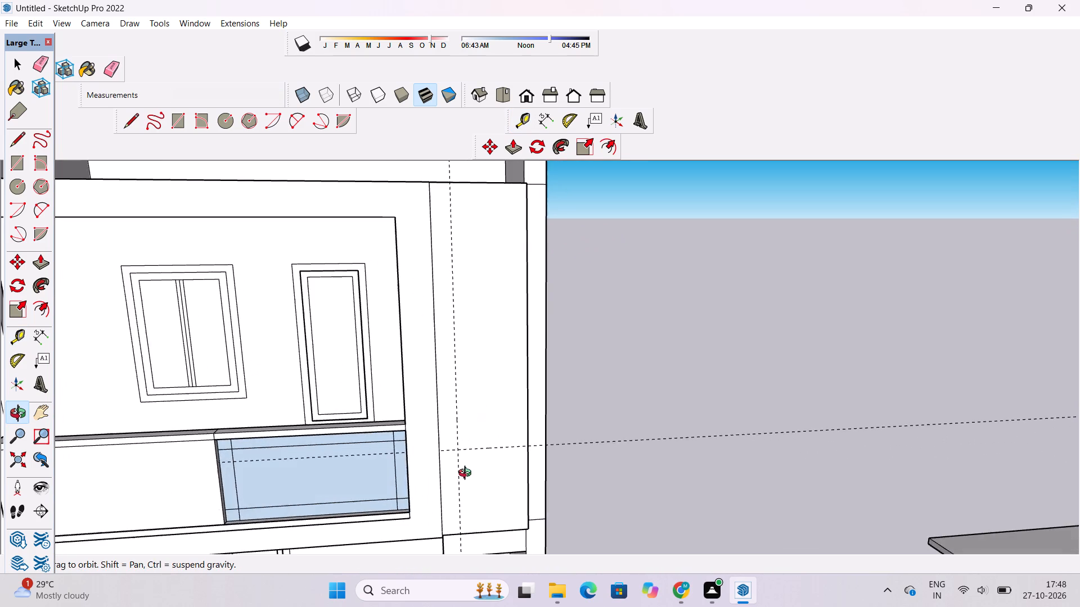
shift+drag(470, 472, 415, 507)
drag(462, 513, 400, 500)
scroll(397, 496, down, 2)
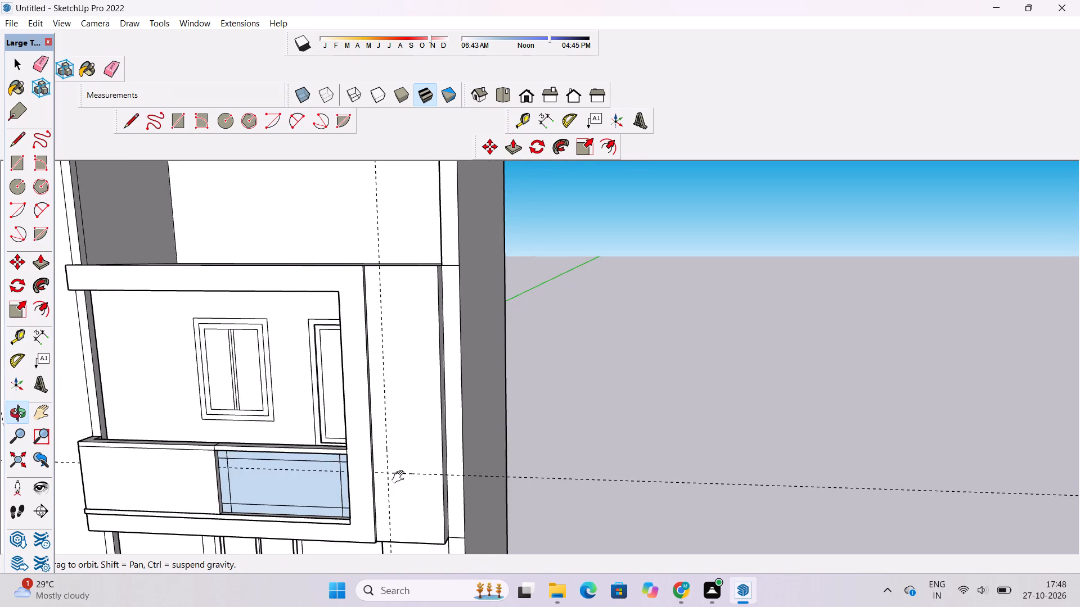
shift+drag(400, 477, 408, 512)
click(424, 513)
shift+drag(419, 511, 414, 500)
shift+click(403, 475)
shift+drag(404, 477, 397, 453)
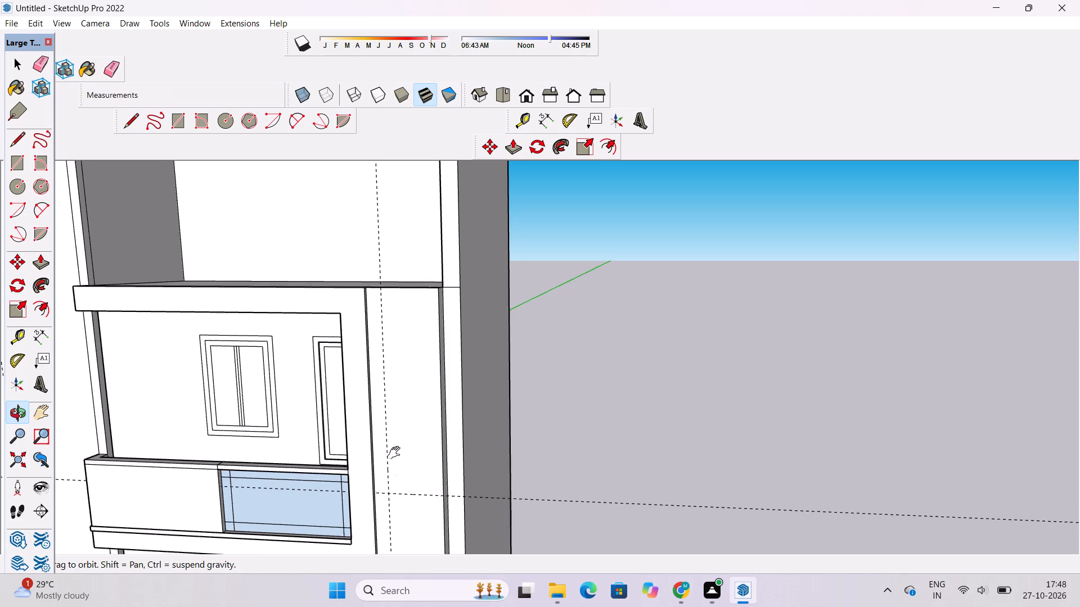
shift+drag(397, 453, 384, 388)
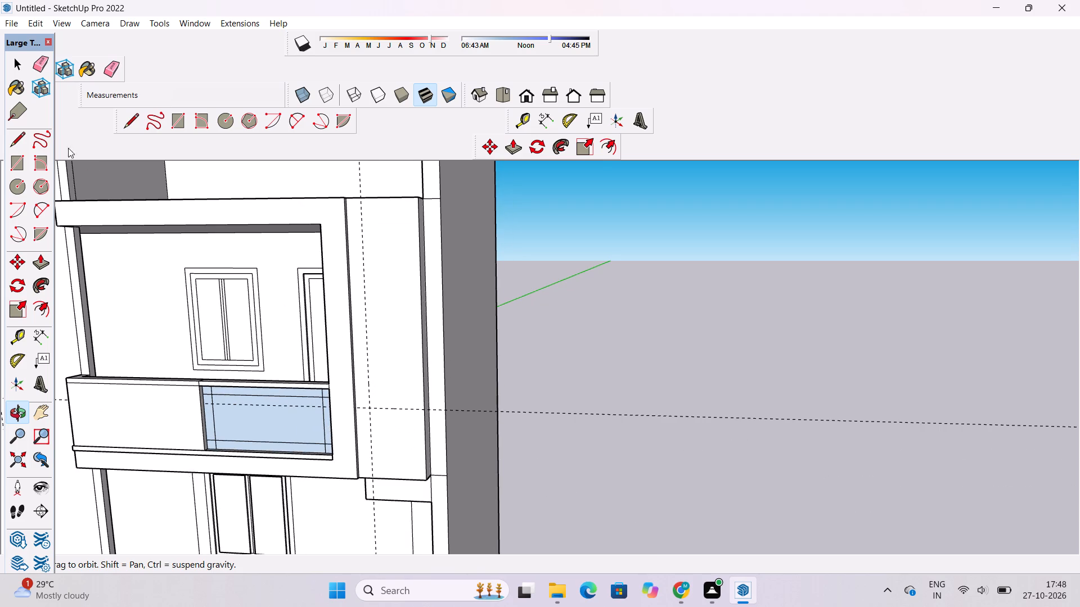
click(123, 124)
scroll(444, 409, up, 4)
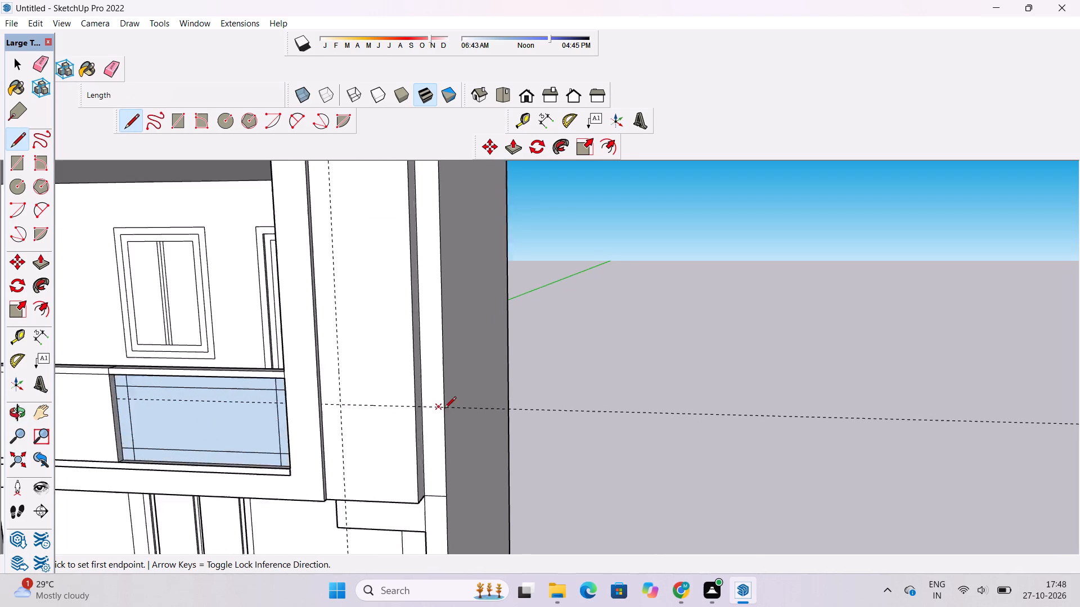
scroll(549, 389, down, 2)
scroll(421, 389, up, 9)
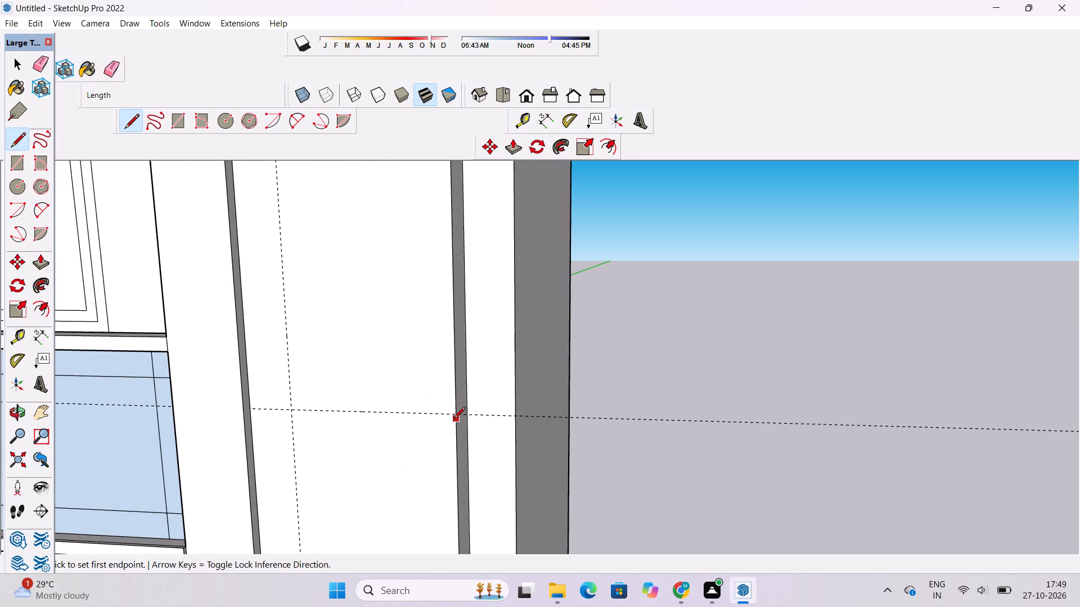
click(454, 415)
scroll(455, 414, down, 3)
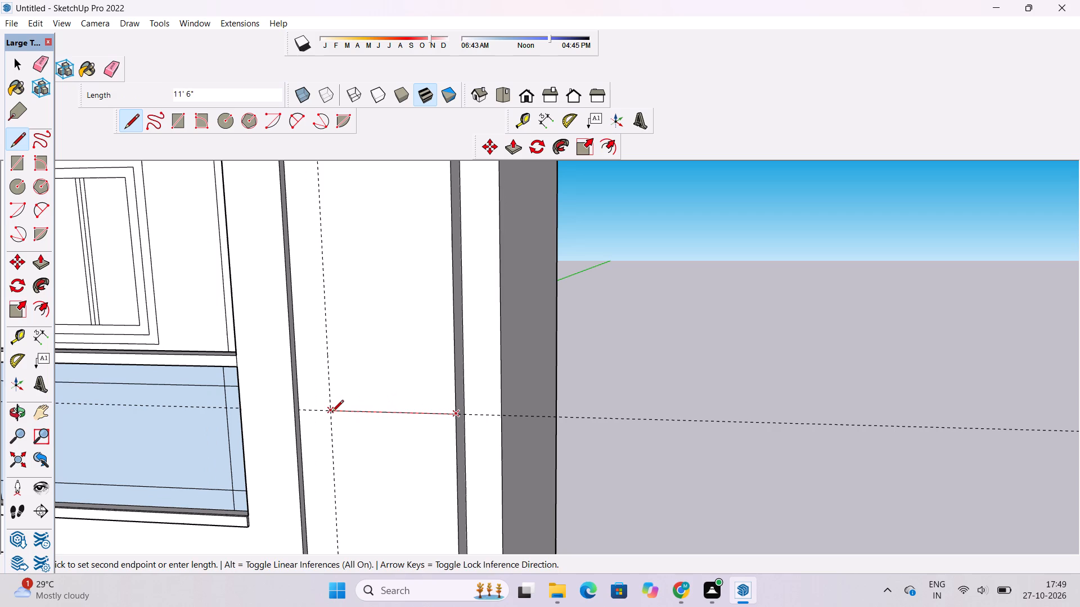
click(330, 413)
scroll(337, 428, down, 11)
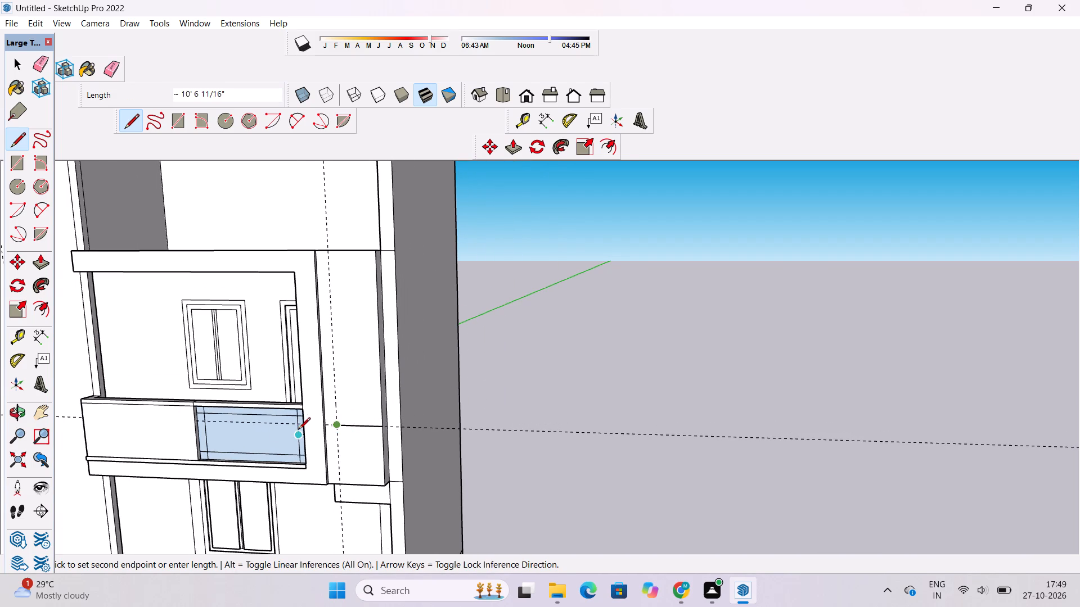
Start a parallel horizontal guide above the line just drawn on the recessed strip.
key(o)
shift+drag(238, 429, 352, 435)
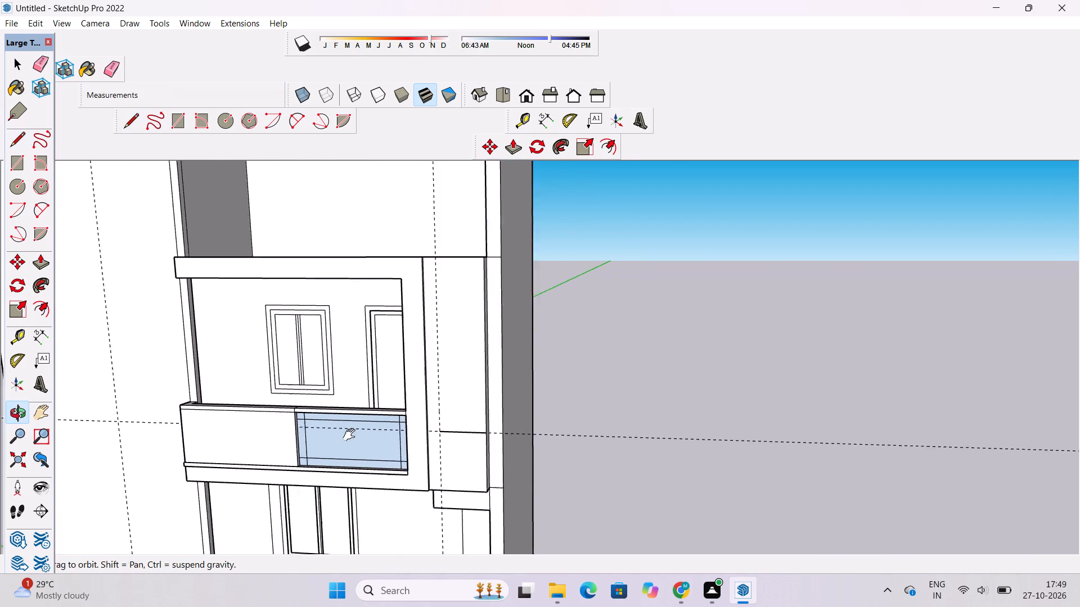
shift+drag(352, 435, 382, 431)
scroll(502, 430, up, 1)
shift+drag(502, 430, 493, 425)
drag(491, 425, 498, 418)
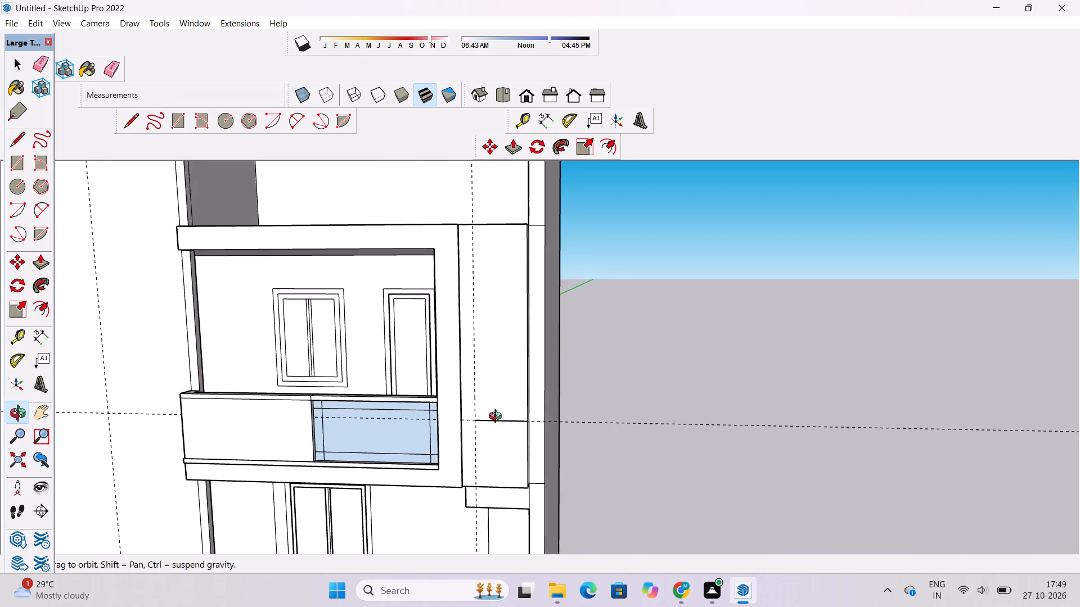
shift+drag(498, 418, 470, 410)
scroll(470, 409, down, 2)
shift+drag(470, 406, 466, 429)
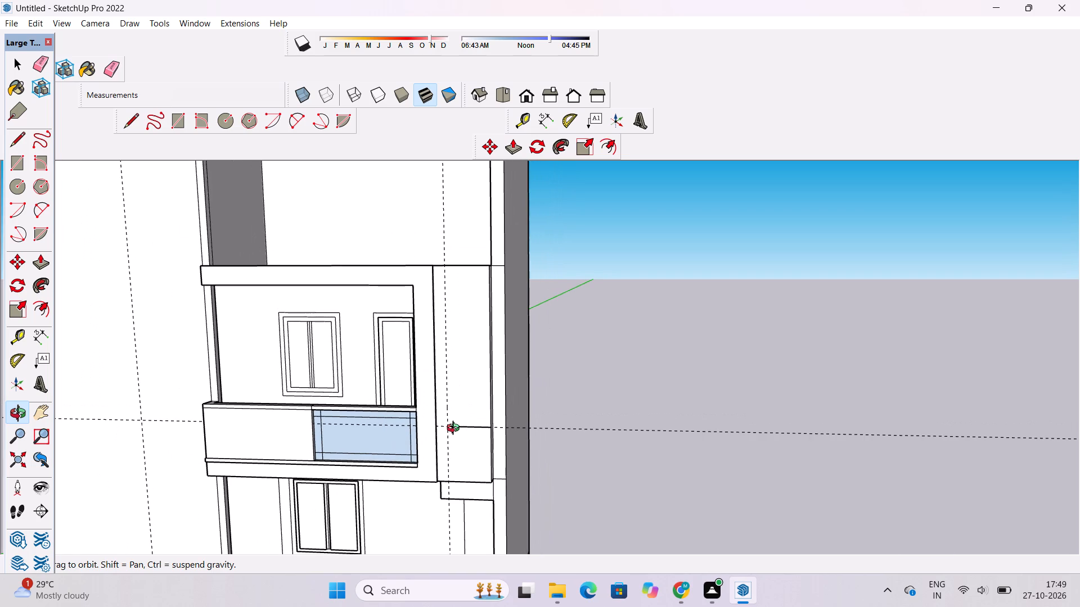
scroll(385, 414, down, 4)
shift+drag(388, 409, 419, 410)
scroll(443, 346, up, 4)
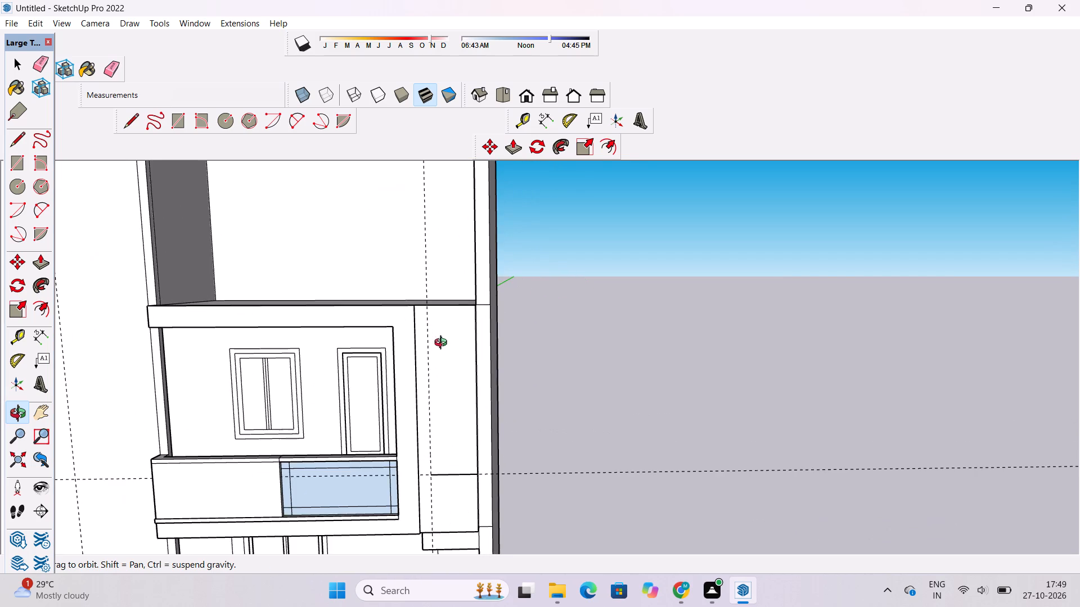
shift+drag(443, 344, 433, 358)
key(t)
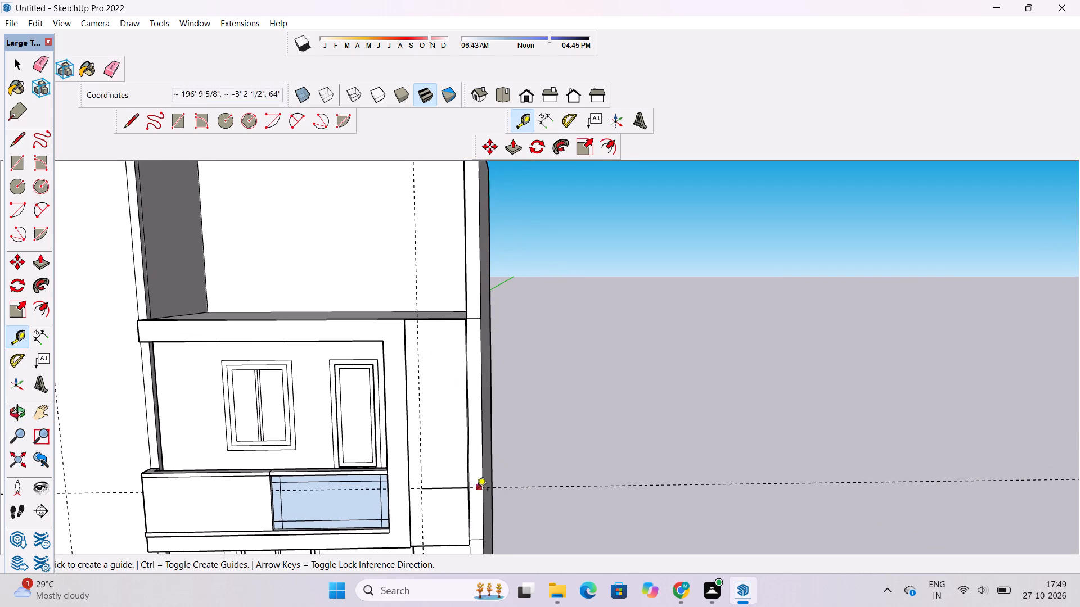
click(445, 488)
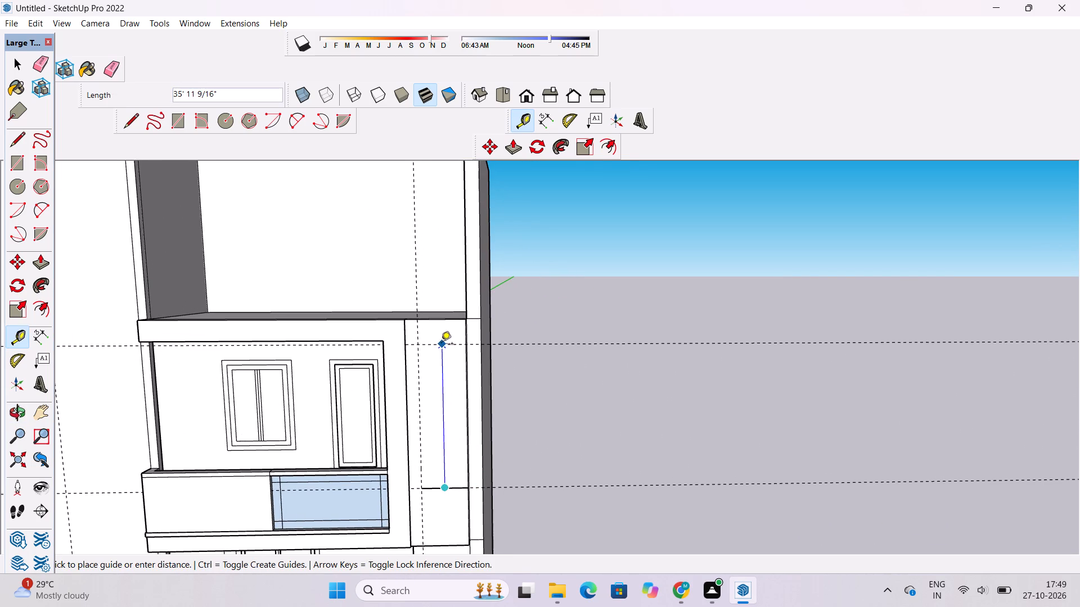
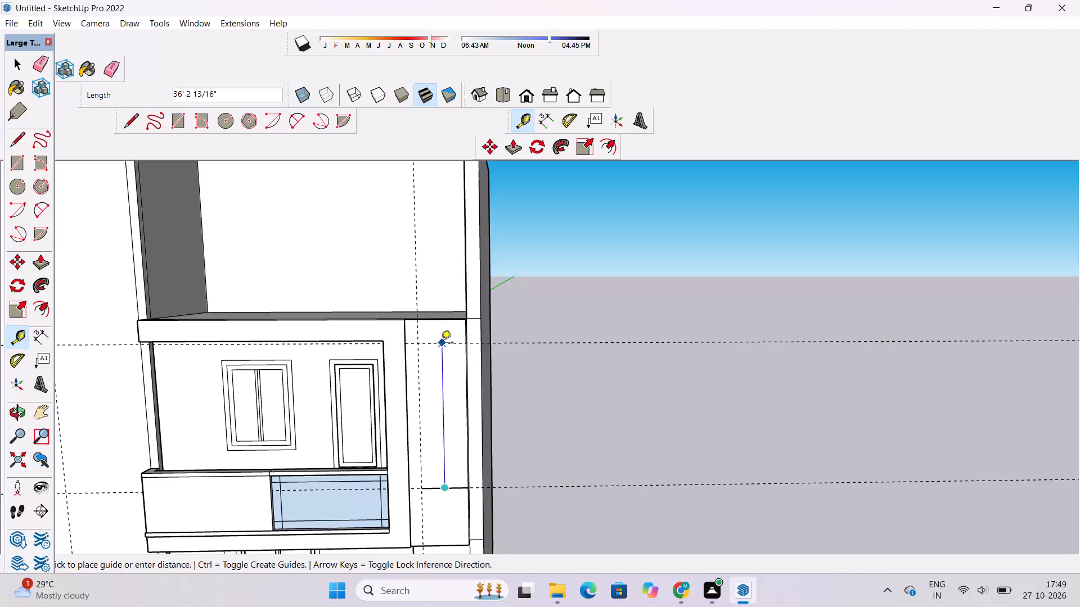
Place a horizontal guide 36' above the lower line on the upper-floor column face.
text(36')
key(Return)
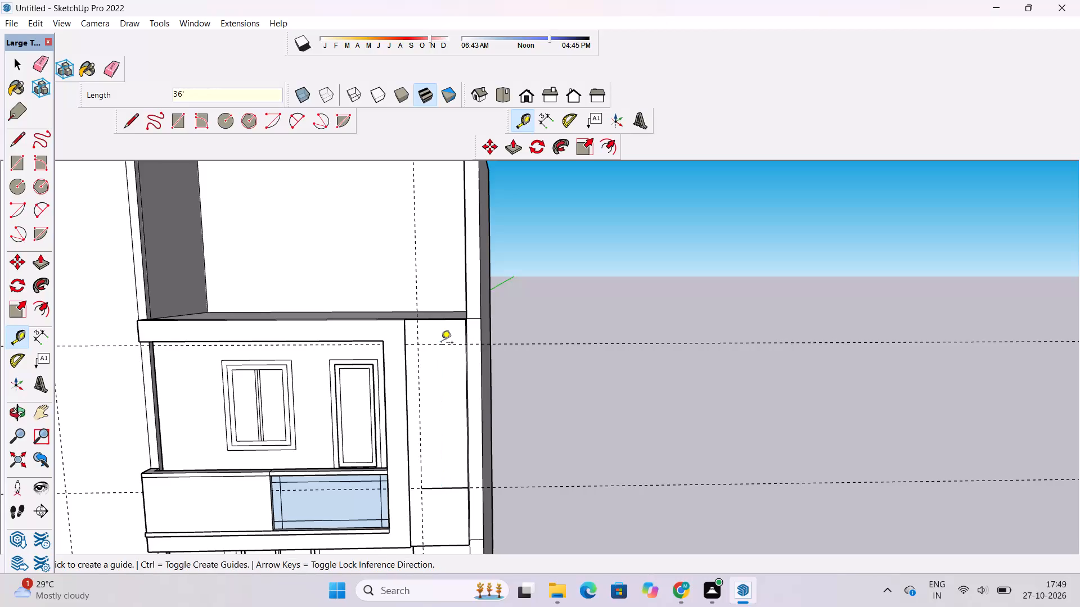
Draw the top and left edges along the guides to close a tall rectangular panel on the column face.
key(l)
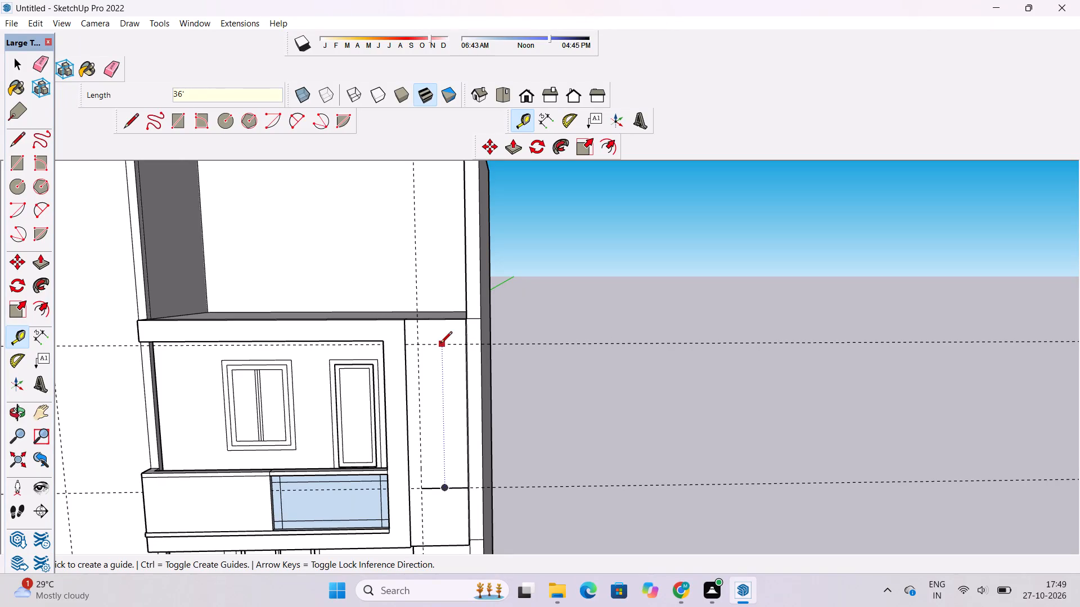
scroll(461, 354, up, 5)
click(469, 339)
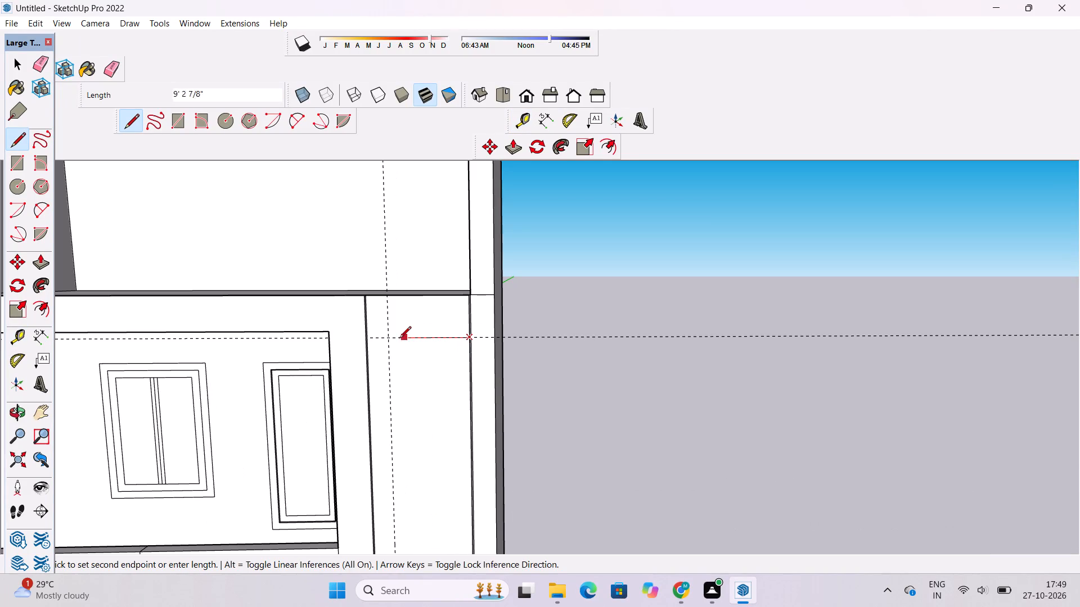
click(390, 339)
scroll(386, 320, down, 11)
scroll(407, 363, up, 4)
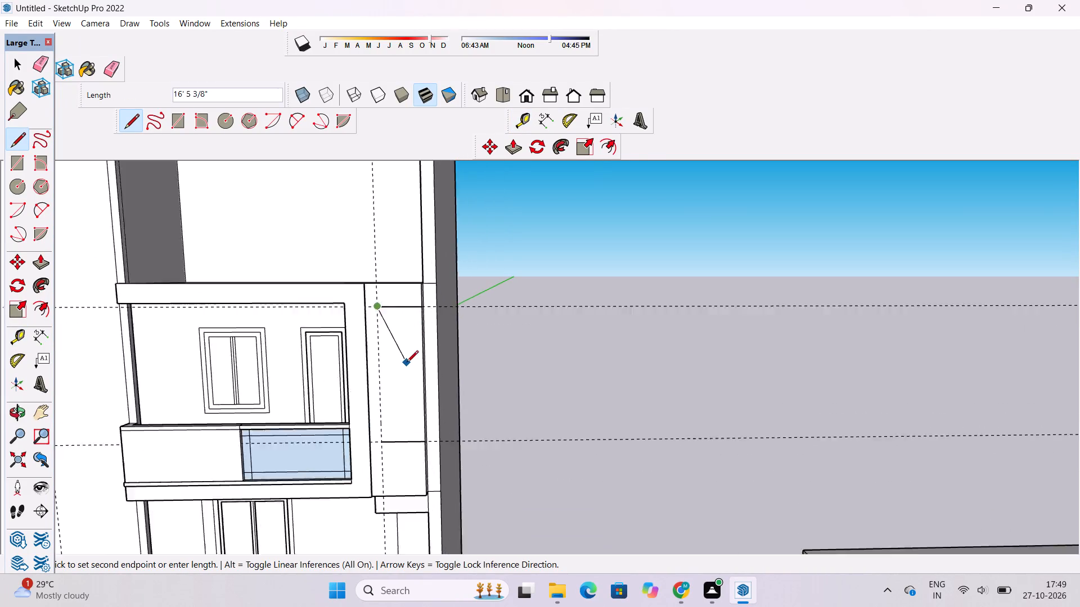
scroll(407, 363, up, 2)
click(376, 460)
scroll(378, 460, down, 3)
Erase the two horizontal guides and the vertical guide used for the column panel.
key(e)
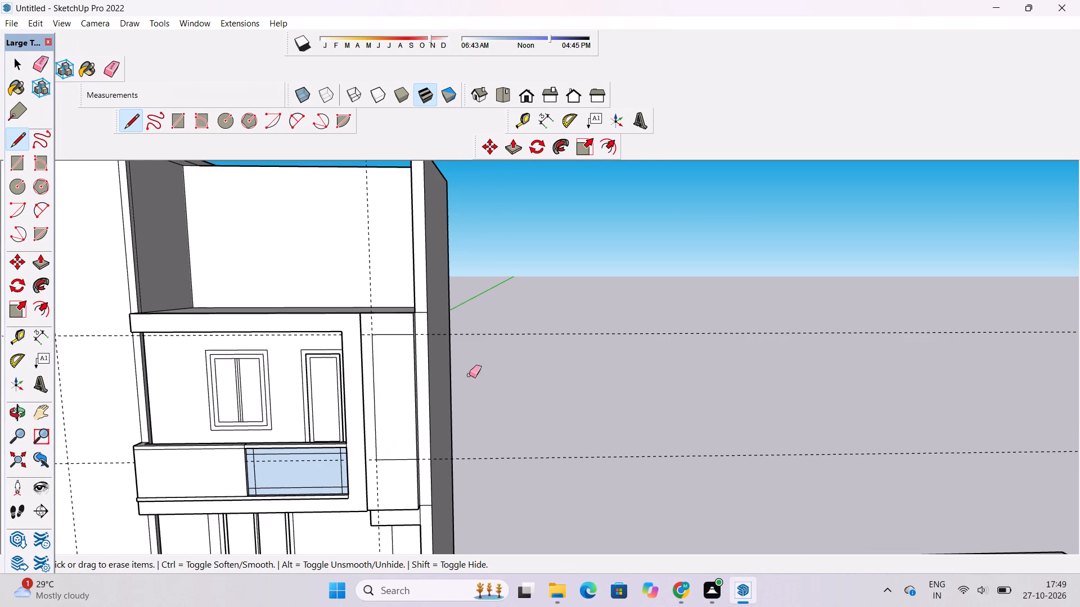
drag(512, 324, 510, 336)
drag(529, 432, 529, 470)
key(o)
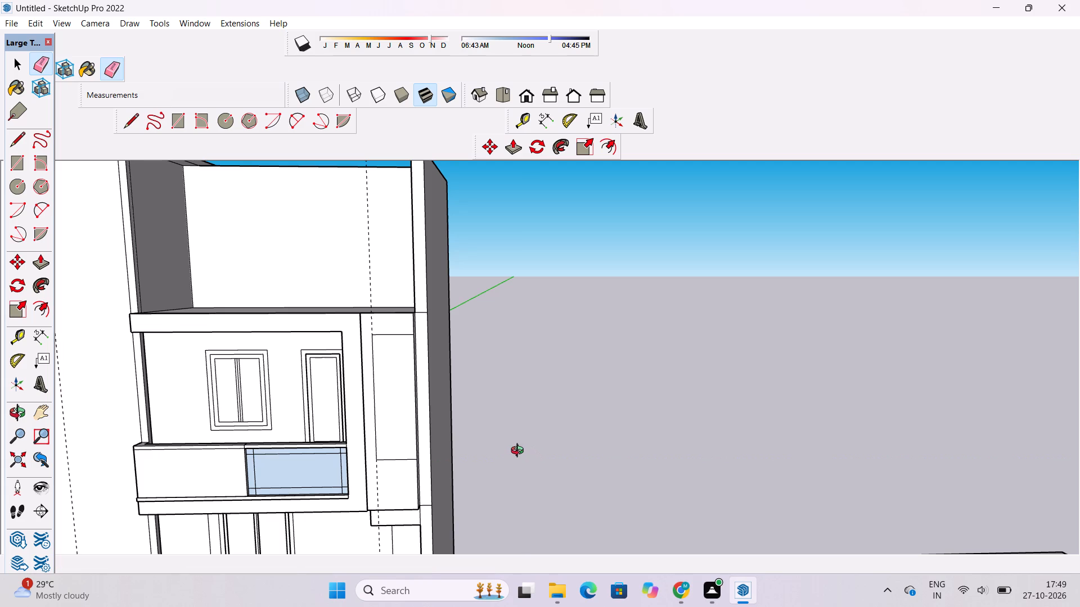
shift+drag(501, 449, 464, 437)
drag(462, 437, 367, 472)
scroll(346, 414, up, 3)
shift+drag(351, 400, 354, 411)
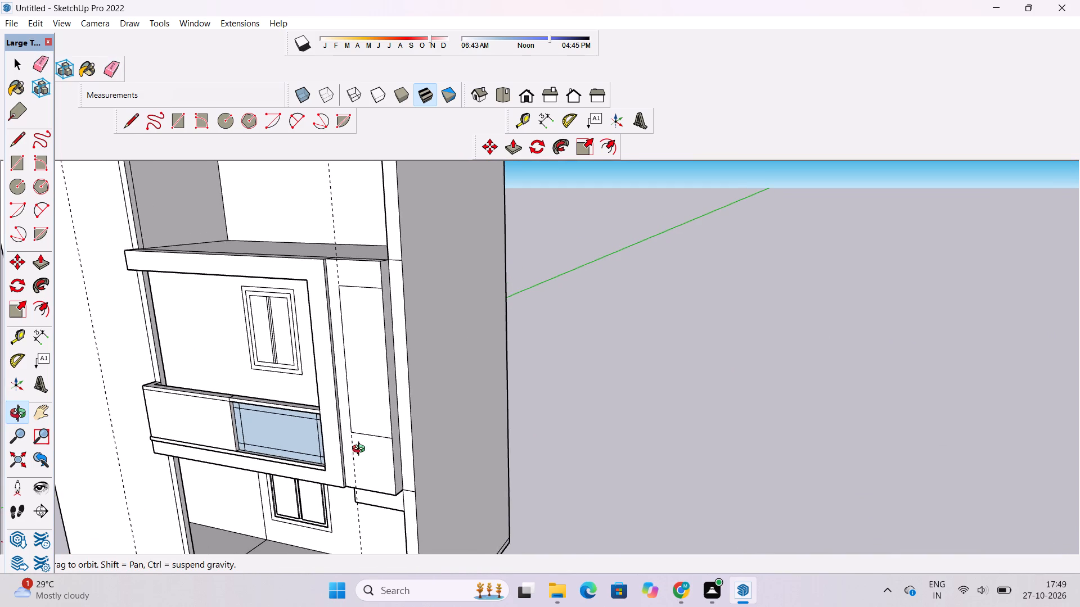
scroll(369, 473, up, 2)
shift+drag(369, 473, 376, 410)
scroll(379, 406, down, 5)
drag(408, 470, 375, 481)
shift+drag(375, 481, 381, 469)
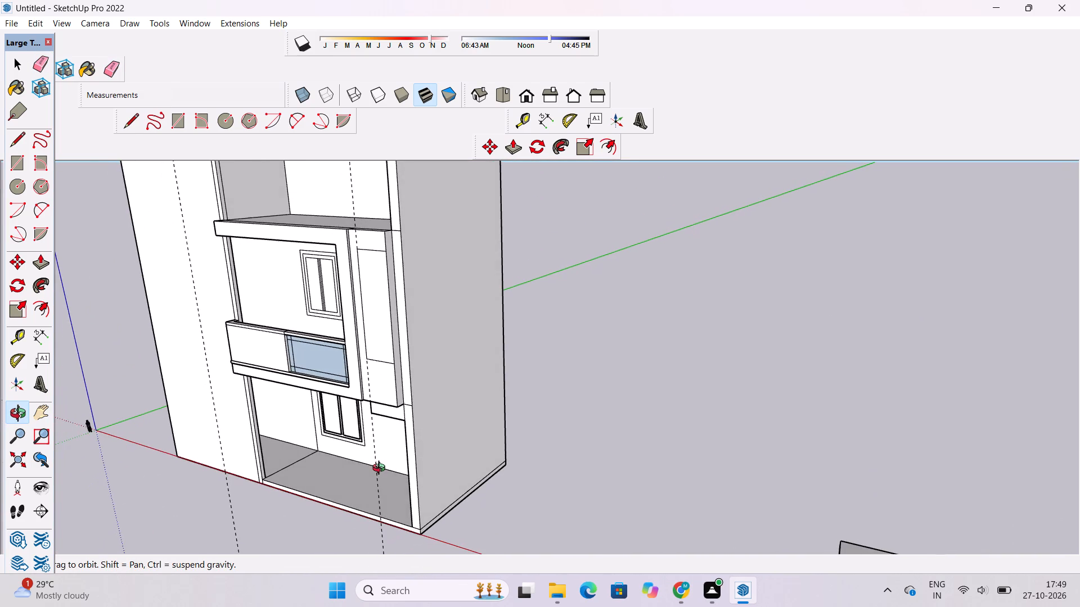
scroll(381, 470, up, 1)
key(e)
drag(384, 435, 373, 440)
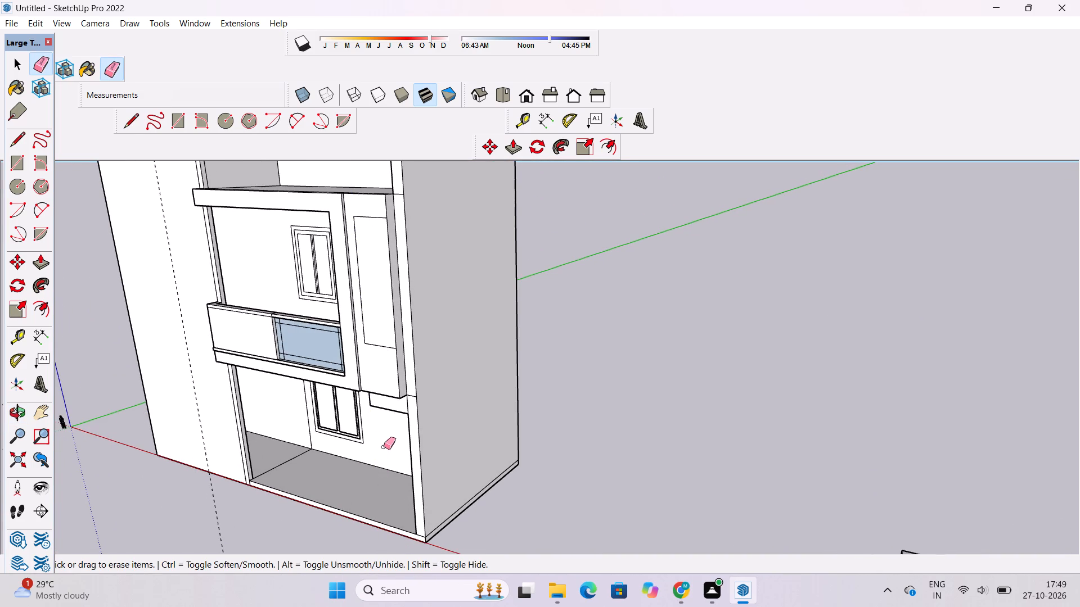
Erase the short horizontal edge crossing the side wall's front strip at the upper slab level.
key(o)
drag(390, 459, 442, 468)
shift+drag(439, 466, 416, 470)
drag(415, 470, 471, 445)
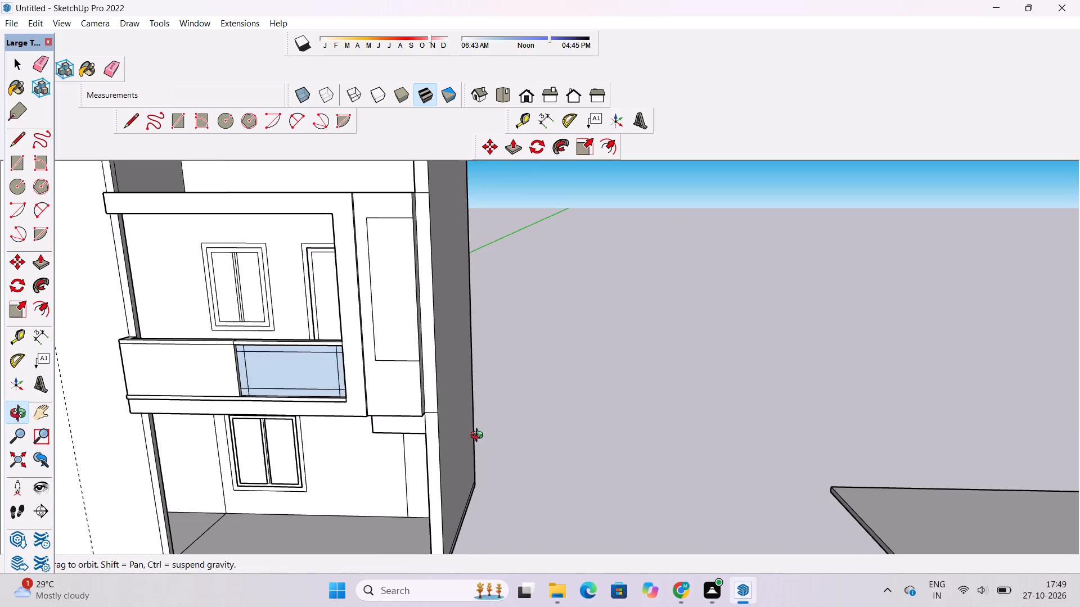
scroll(416, 393, down, 5)
shift+drag(424, 375, 424, 396)
drag(424, 396, 299, 378)
scroll(375, 314, up, 9)
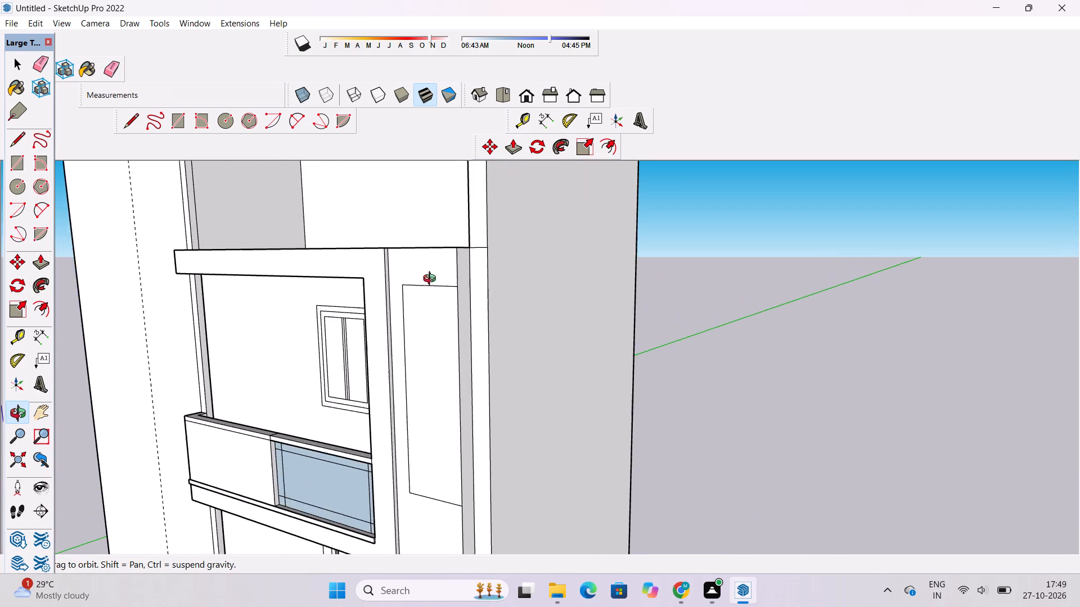
shift+drag(469, 246, 417, 284)
drag(425, 291, 472, 297)
scroll(485, 288, up, 4)
shift+drag(485, 288, 453, 319)
key(e)
drag(459, 301, 456, 320)
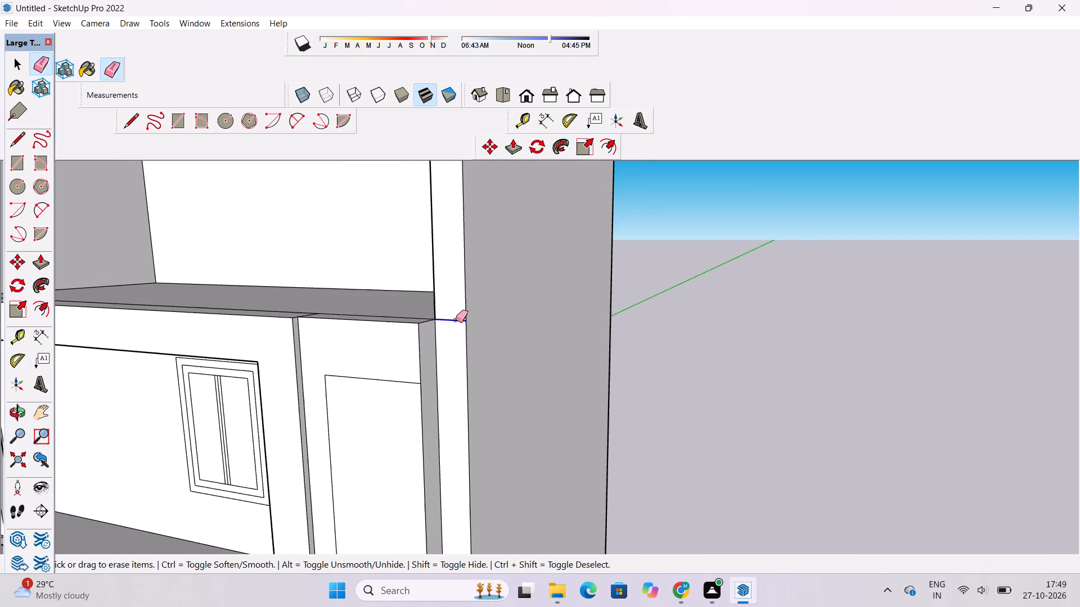
drag(456, 320, 453, 328)
Examine the upper-floor facade, slab top and column panel from several angles.
scroll(456, 319, down, 8)
key(o)
shift+drag(450, 423, 449, 383)
shift+drag(449, 387, 467, 341)
drag(437, 366, 523, 379)
shift+drag(520, 382, 479, 383)
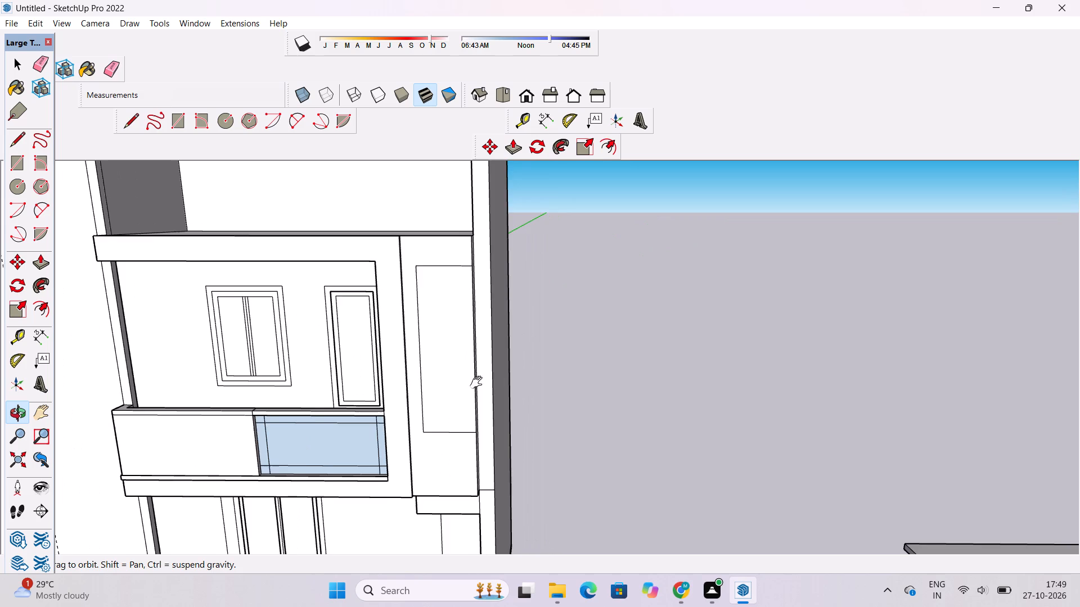
drag(479, 383, 503, 389)
scroll(483, 380, down, 4)
shift+drag(480, 380, 479, 396)
drag(479, 398, 537, 409)
scroll(422, 353, up, 3)
shift+drag(428, 348, 422, 360)
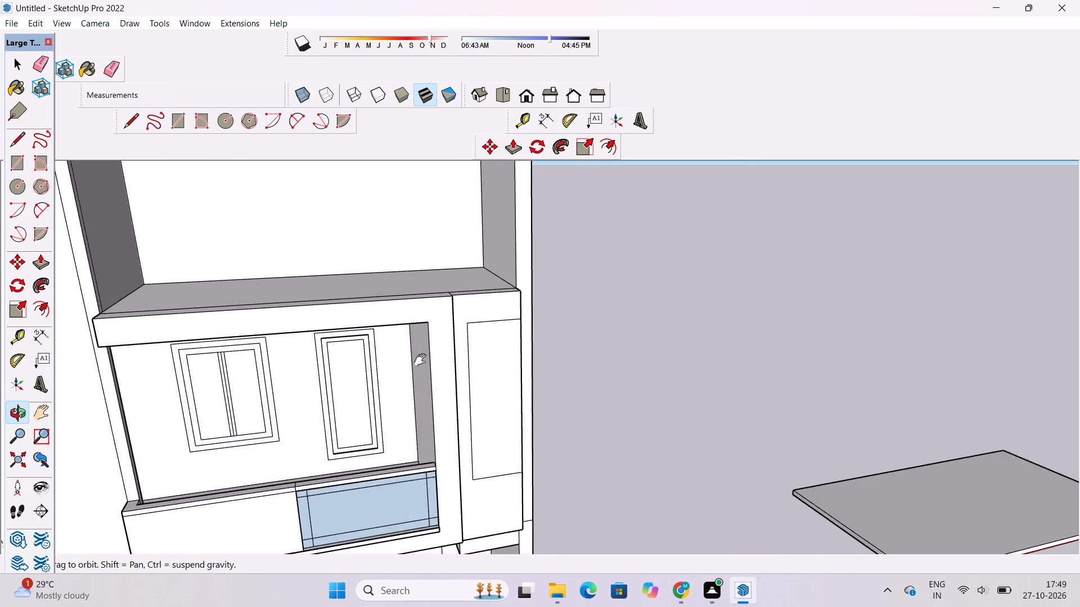
shift+drag(422, 360, 381, 431)
scroll(430, 338, up, 3)
drag(489, 335, 373, 364)
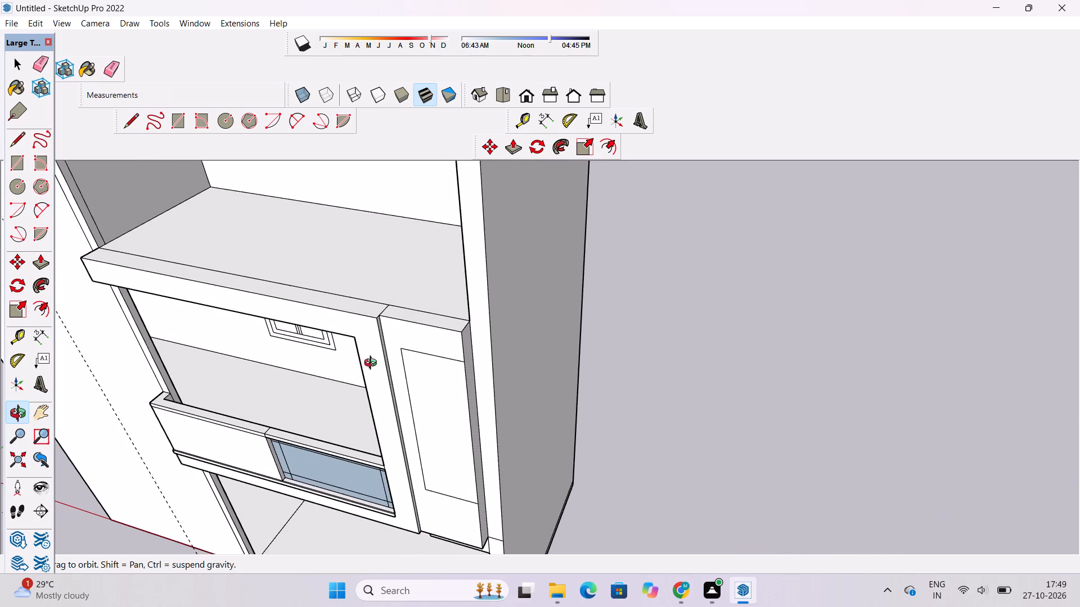
drag(390, 366, 431, 374)
scroll(432, 367, up, 1)
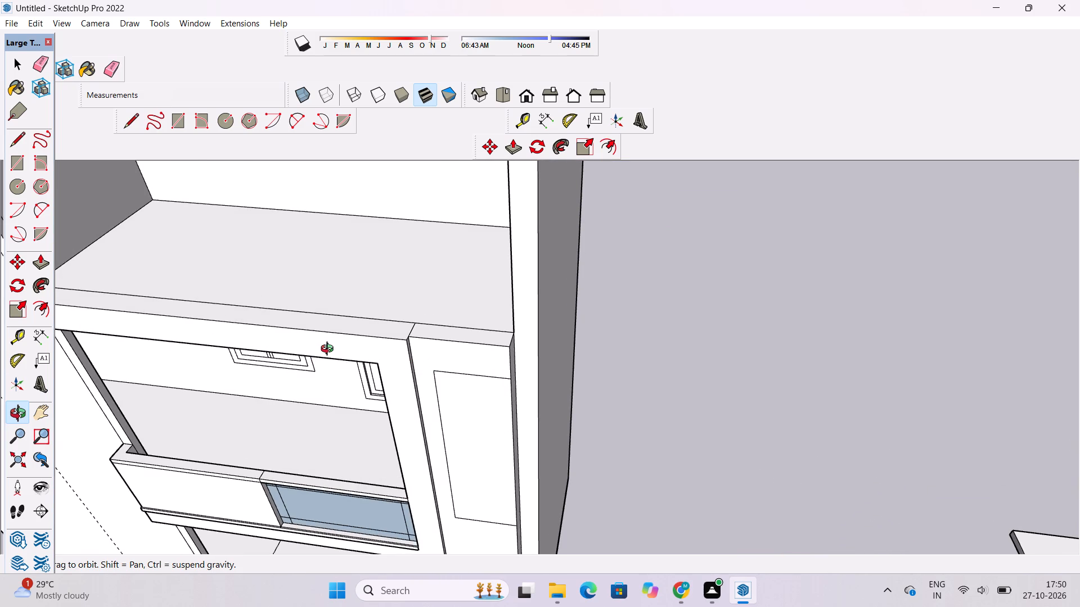
shift+drag(332, 347, 394, 357)
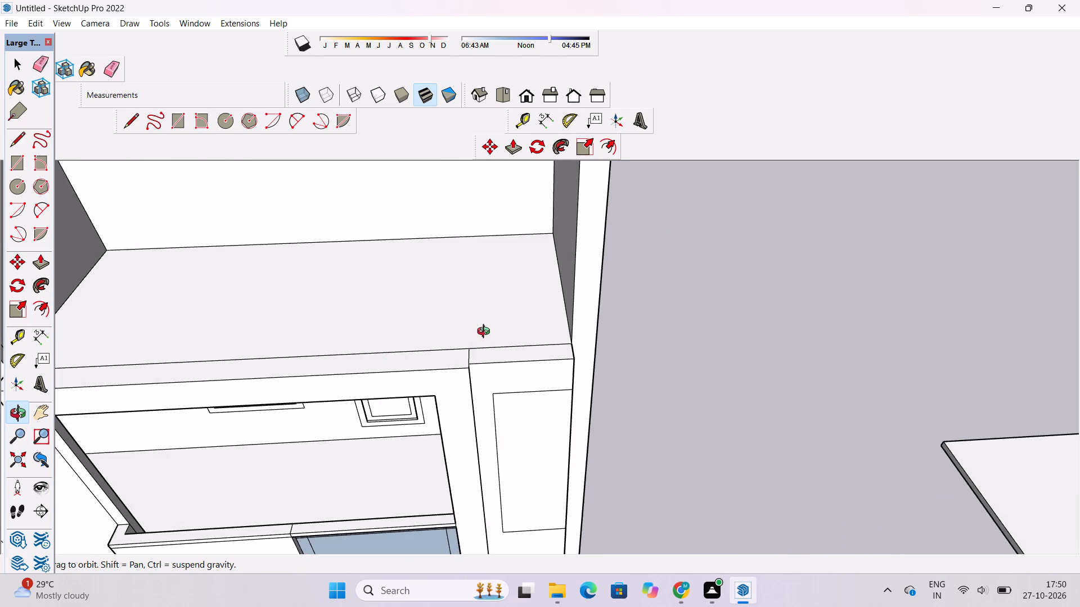
scroll(488, 334, down, 3)
shift+drag(489, 334, 489, 345)
shift+drag(461, 398, 471, 367)
click(471, 367)
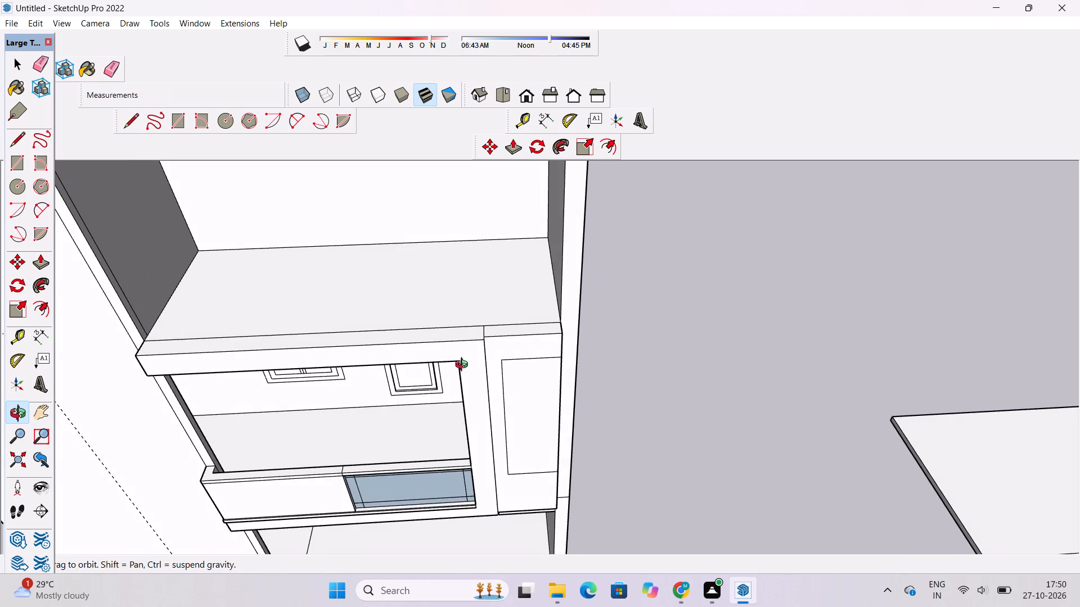
scroll(464, 366, up, 1)
shift+drag(463, 365, 463, 371)
scroll(465, 372, up, 3)
shift+drag(465, 372, 464, 355)
drag(478, 337, 419, 354)
scroll(460, 338, up, 2)
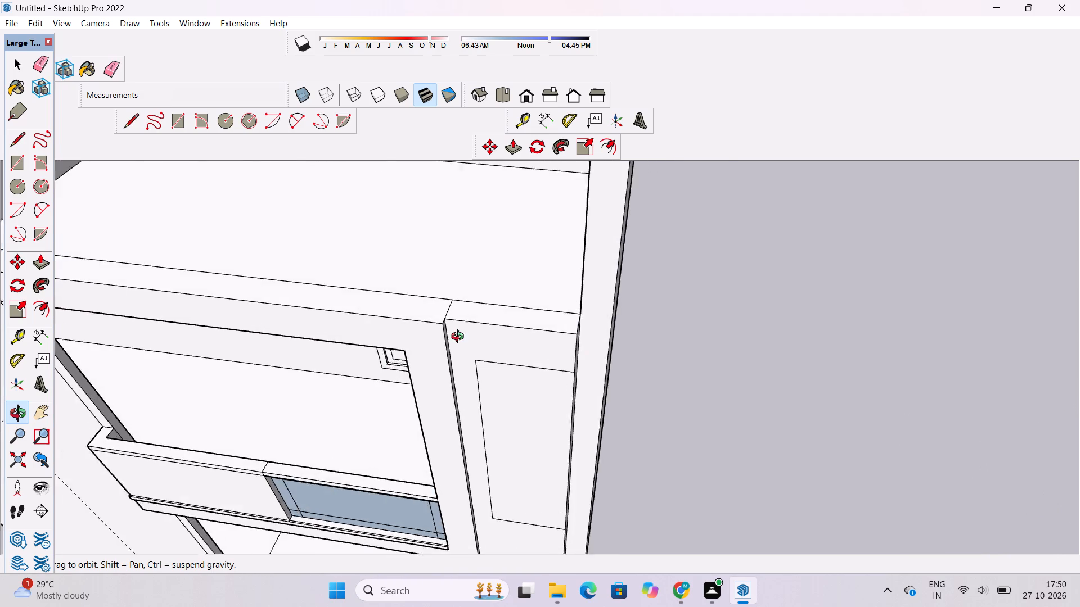
scroll(460, 338, up, 3)
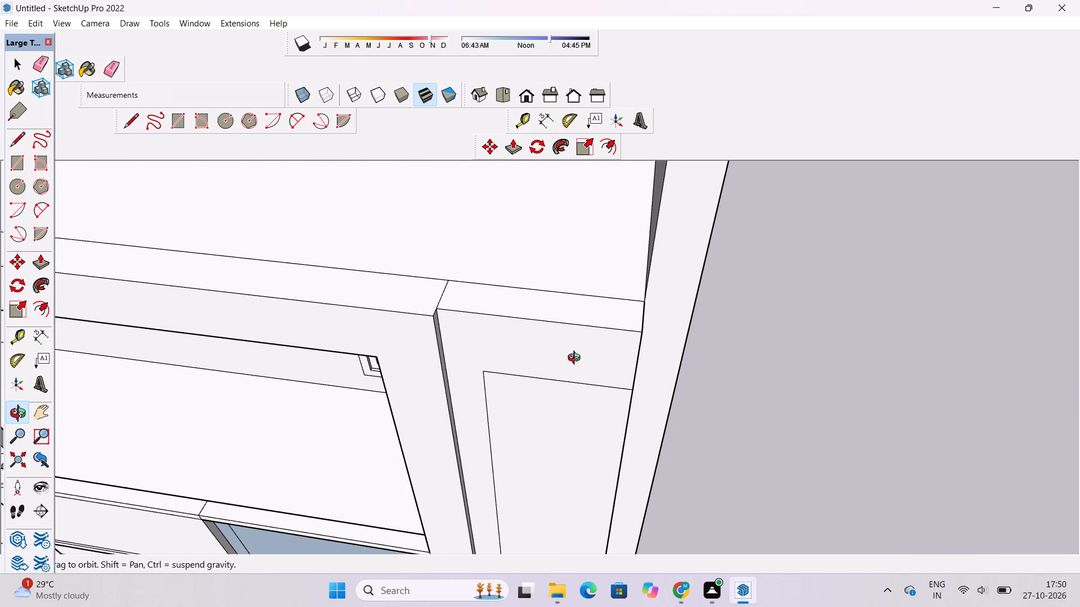
scroll(512, 294, down, 7)
shift+drag(524, 414, 560, 349)
drag(580, 410, 637, 322)
shift+drag(627, 328, 580, 369)
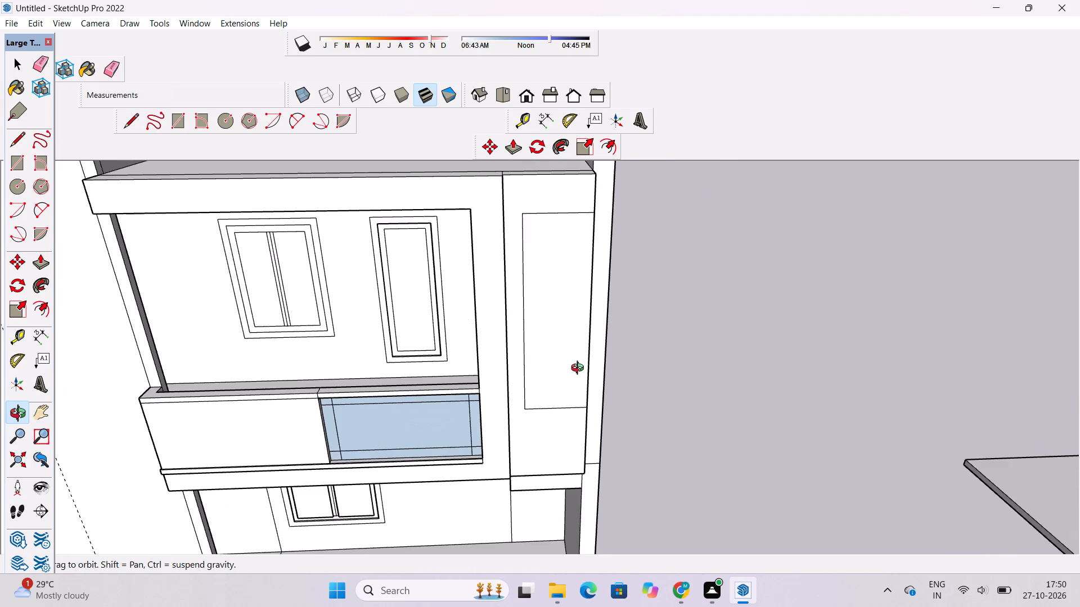
scroll(580, 369, up, 1)
shift+click(580, 368)
shift+drag(578, 373, 560, 363)
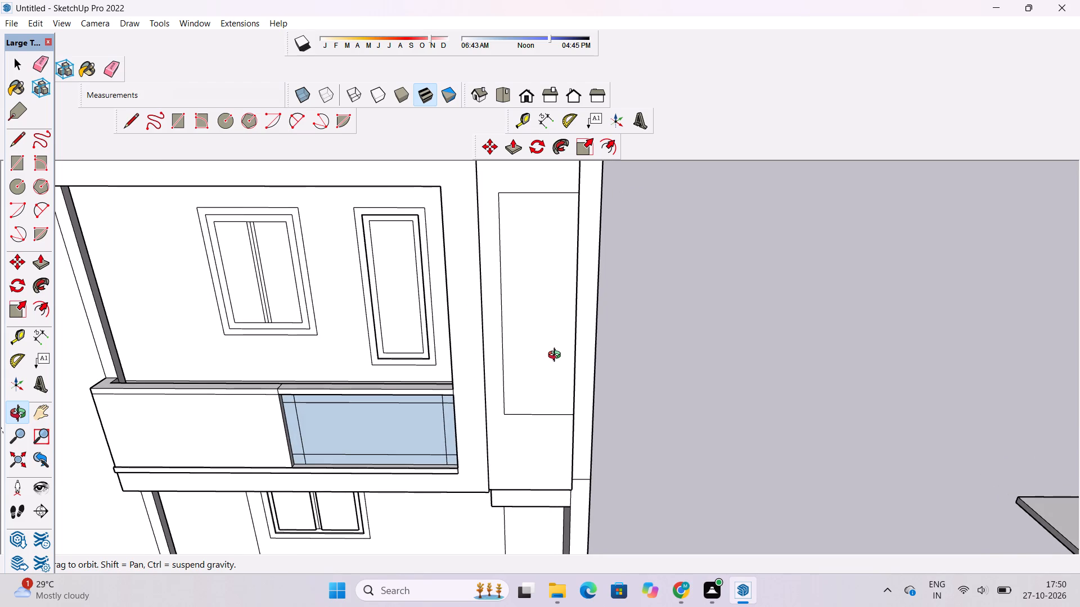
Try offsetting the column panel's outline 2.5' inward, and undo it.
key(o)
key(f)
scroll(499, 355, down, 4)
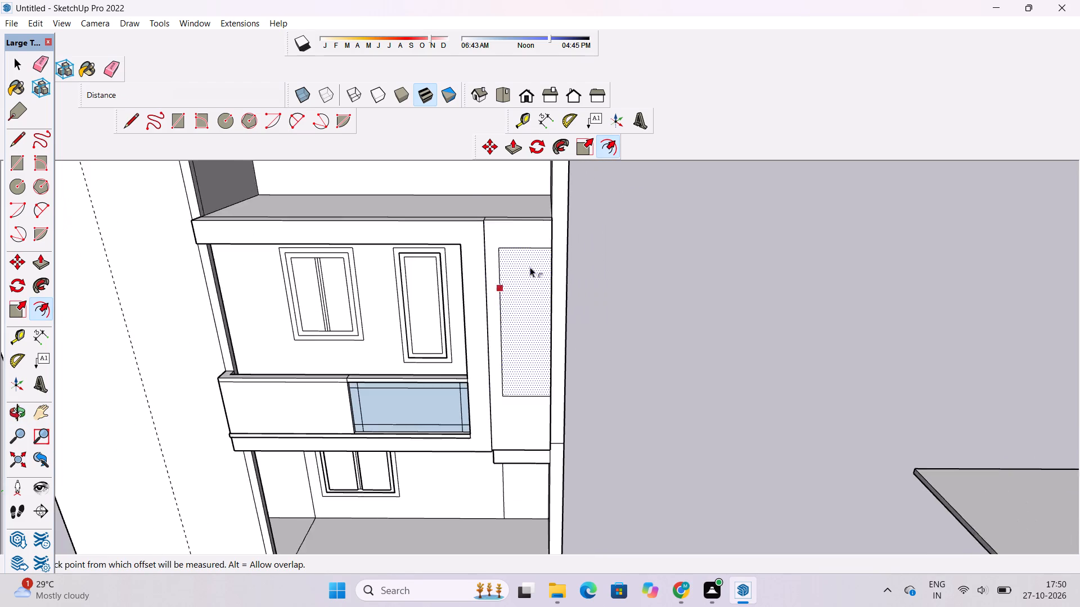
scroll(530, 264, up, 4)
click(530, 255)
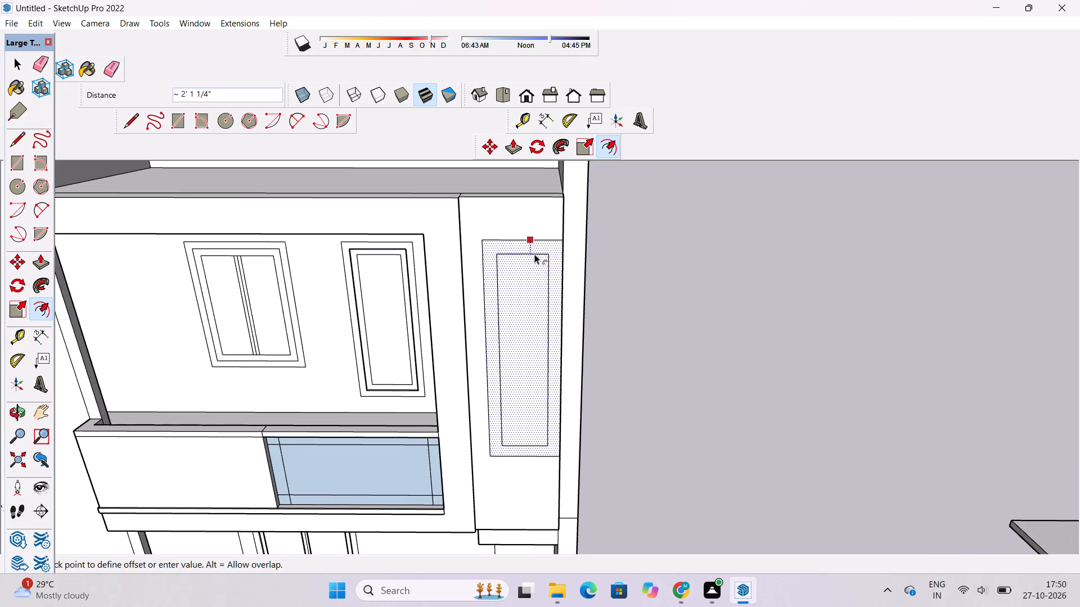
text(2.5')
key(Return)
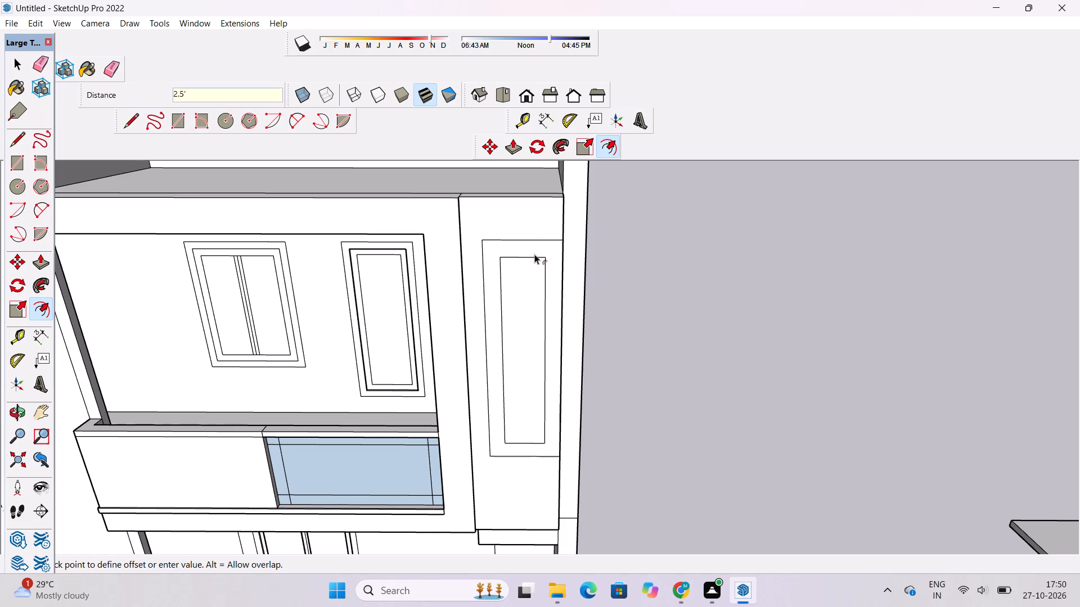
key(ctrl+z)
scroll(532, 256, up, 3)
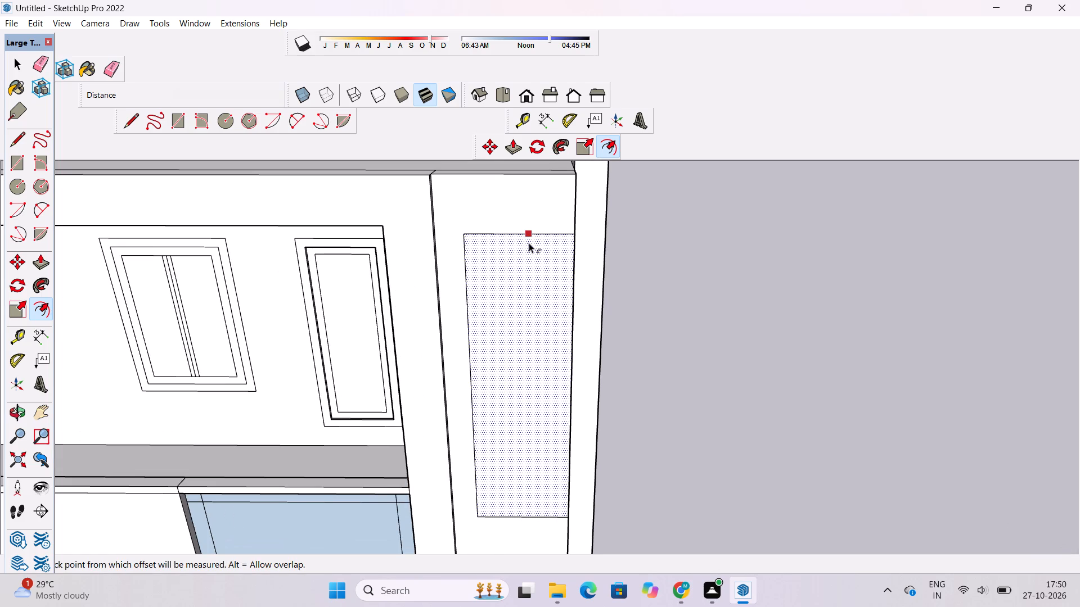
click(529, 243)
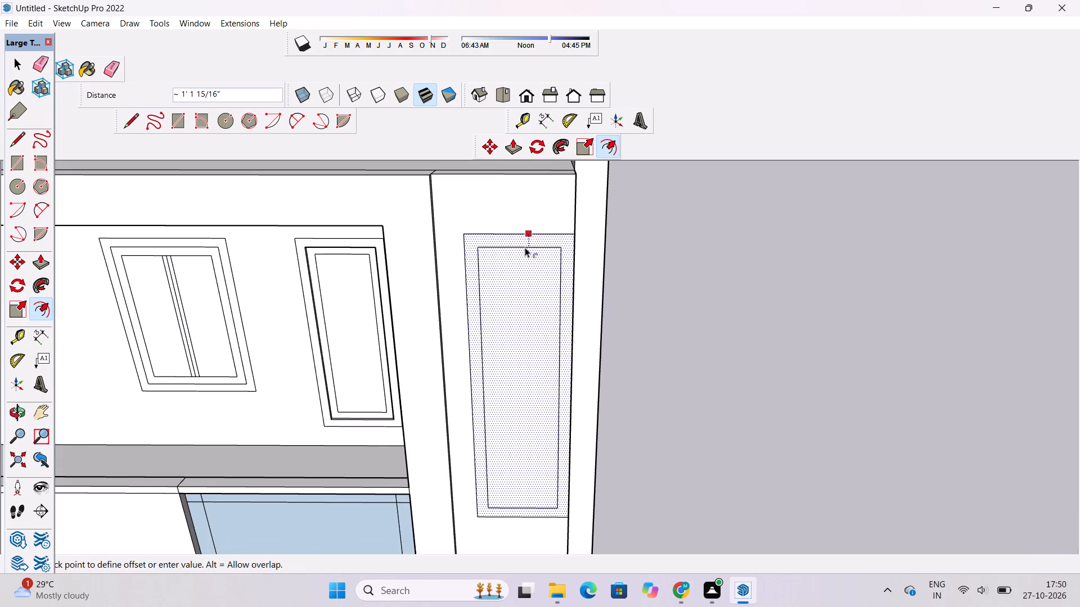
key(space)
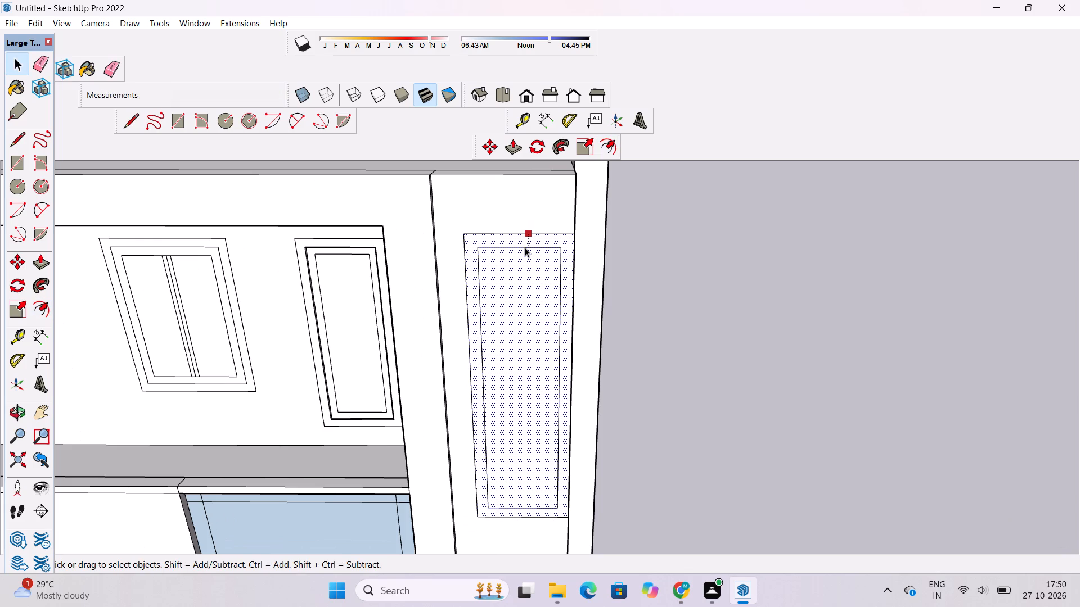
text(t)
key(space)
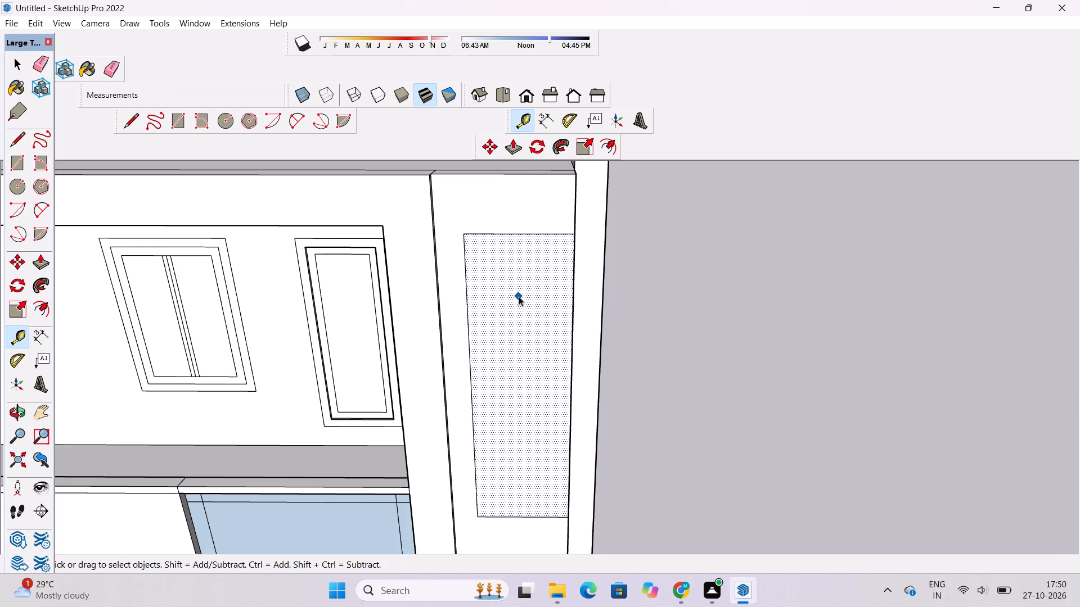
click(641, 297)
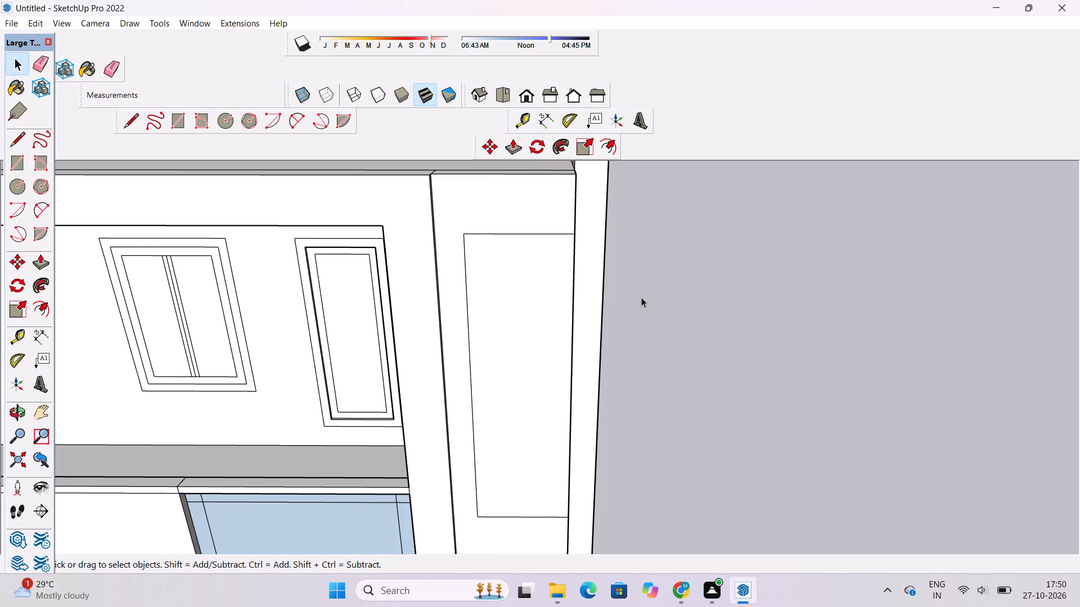
Place a vertical guide 1.5' inside the column panel's left edge.
key(t)
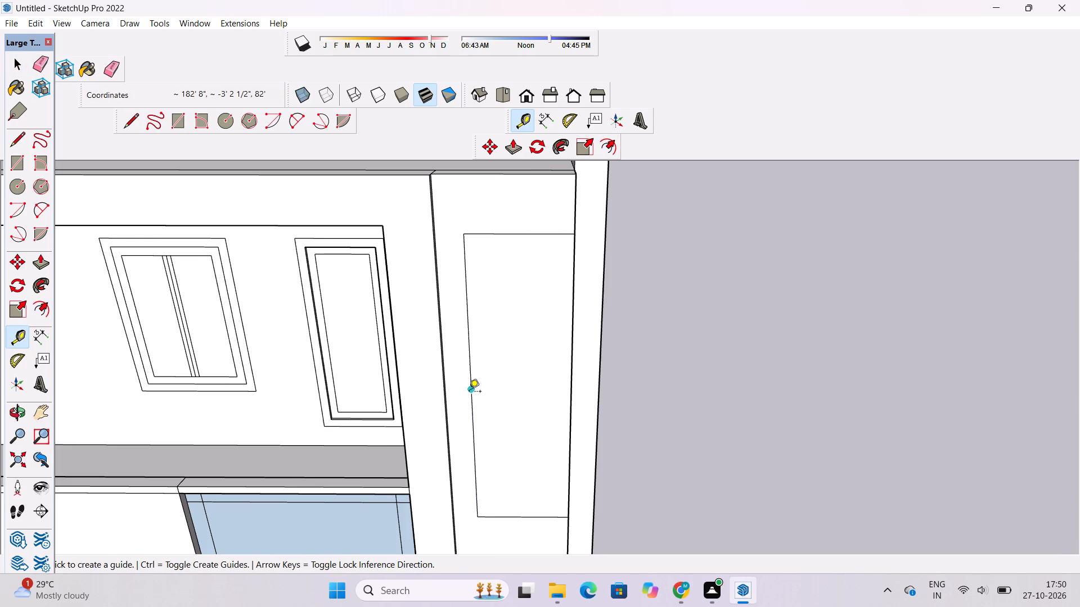
click(470, 392)
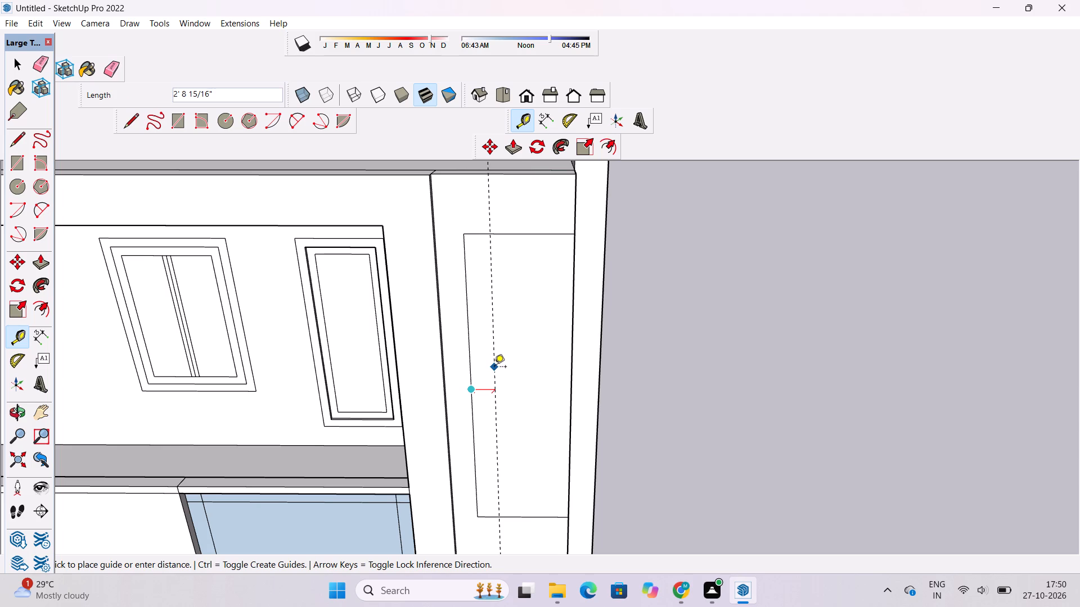
text(1.5')
key(Return)
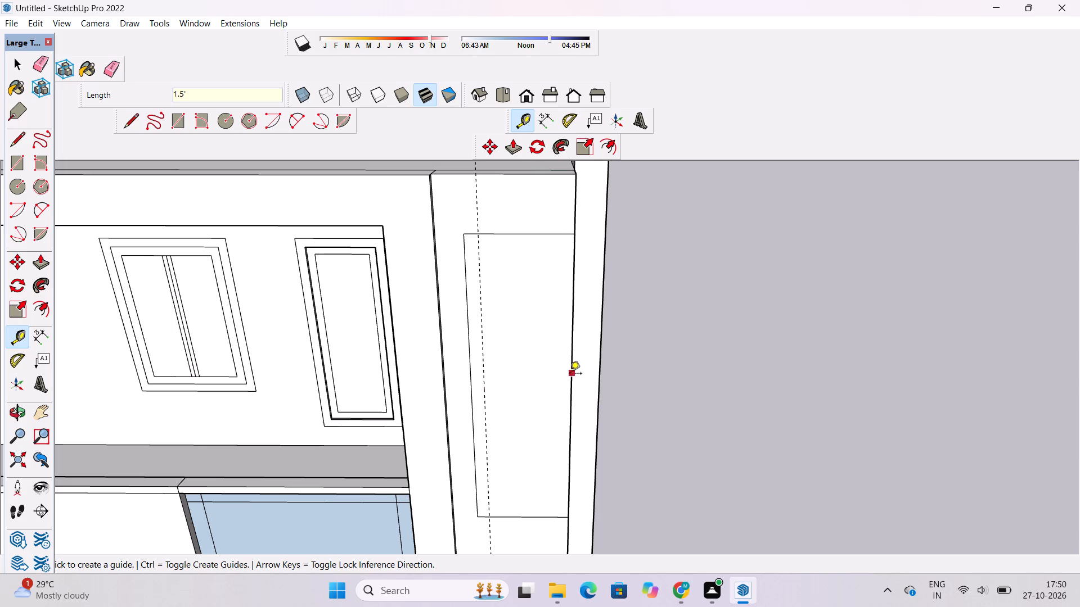
Place a vertical guide 1.5' inside the column panel's right edge.
click(570, 389)
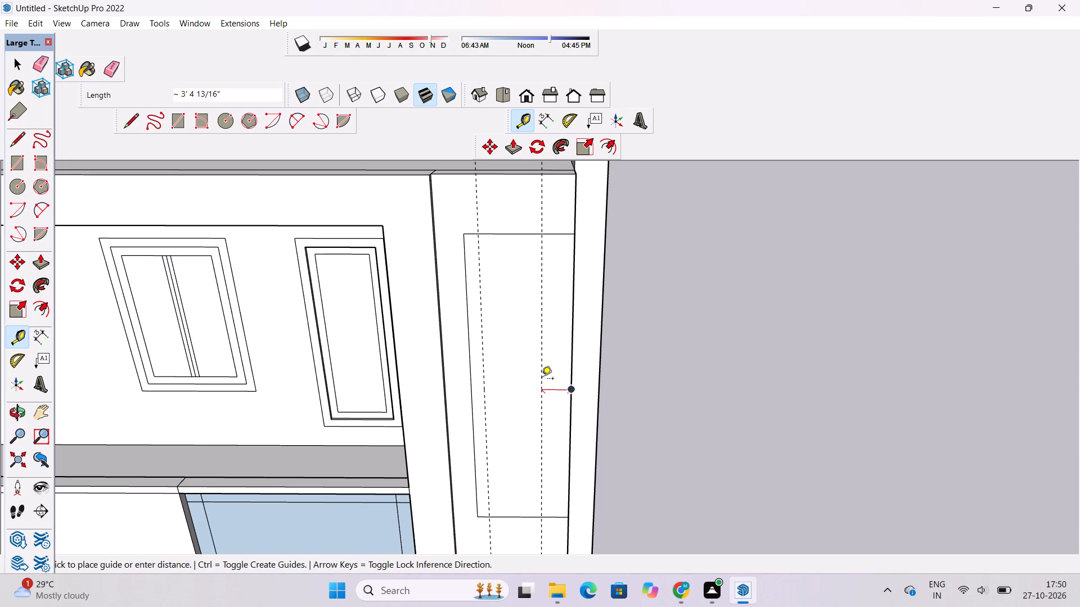
key(1)
key(period)
key(5)
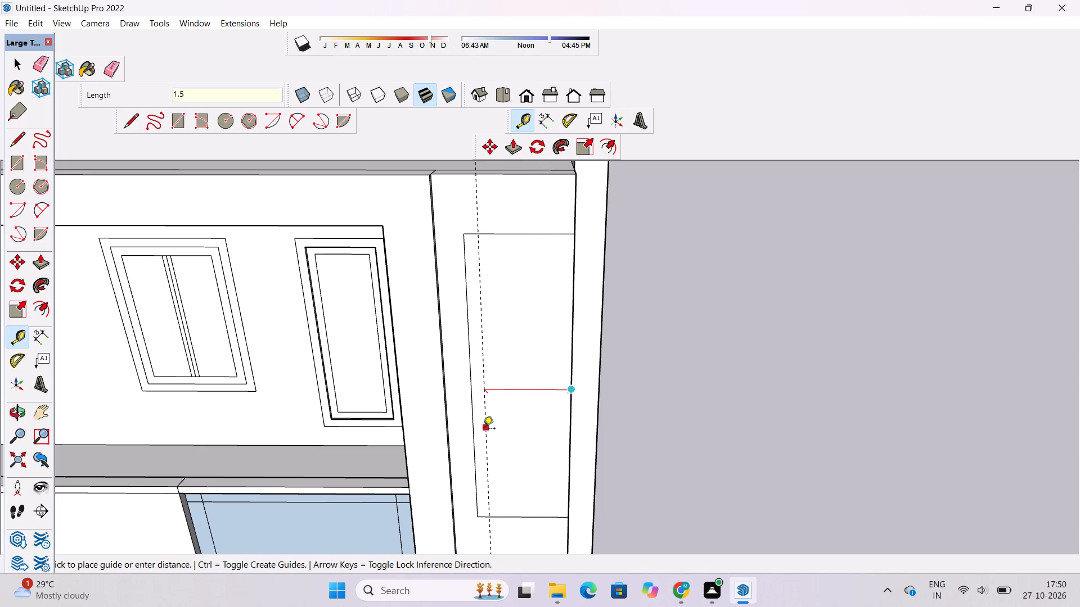
key(apostrophe)
key(Return)
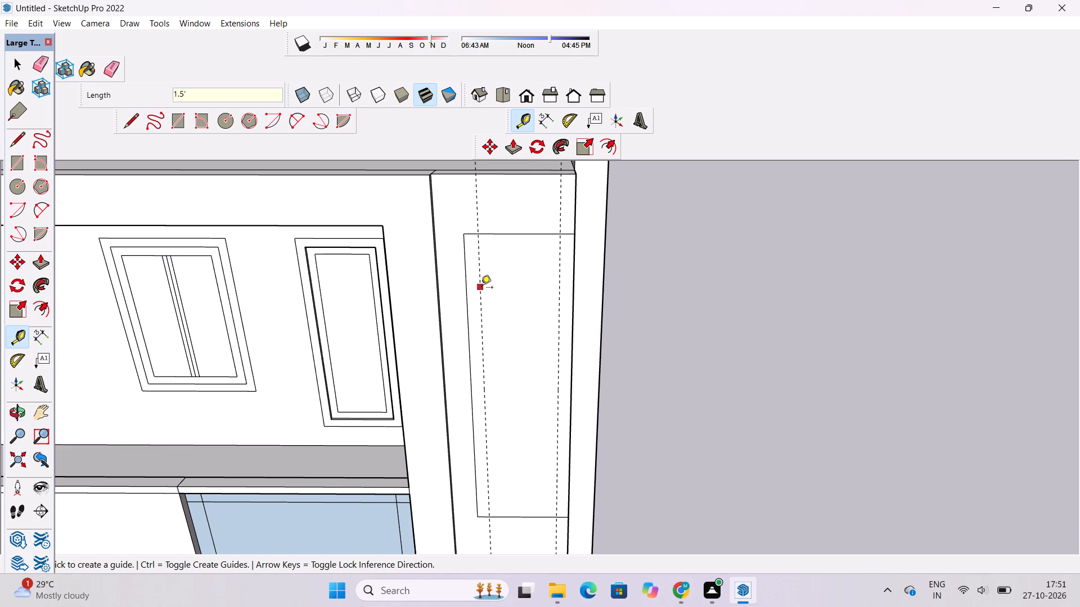
Place a horizontal guide 5' below the column panel's top edge.
scroll(480, 291, down, 2)
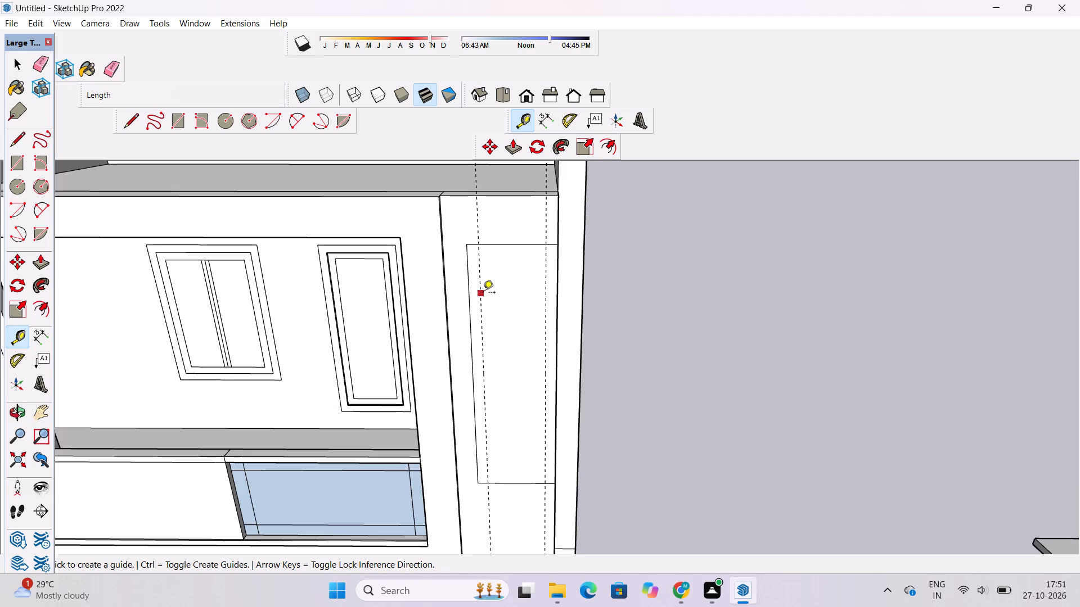
scroll(483, 293, down, 2)
scroll(501, 262, up, 8)
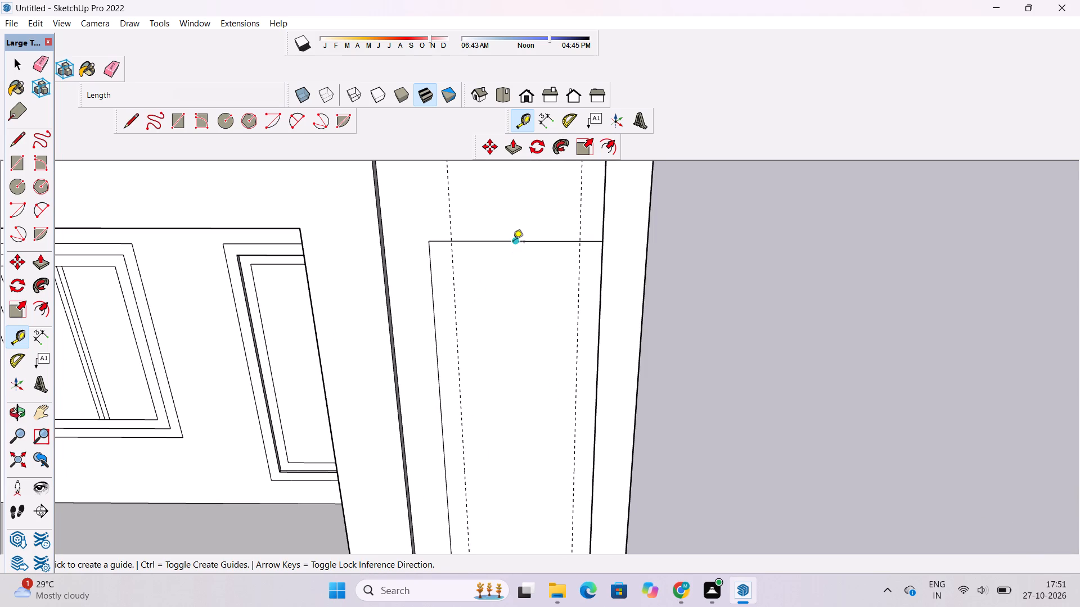
click(514, 242)
scroll(514, 242, down, 3)
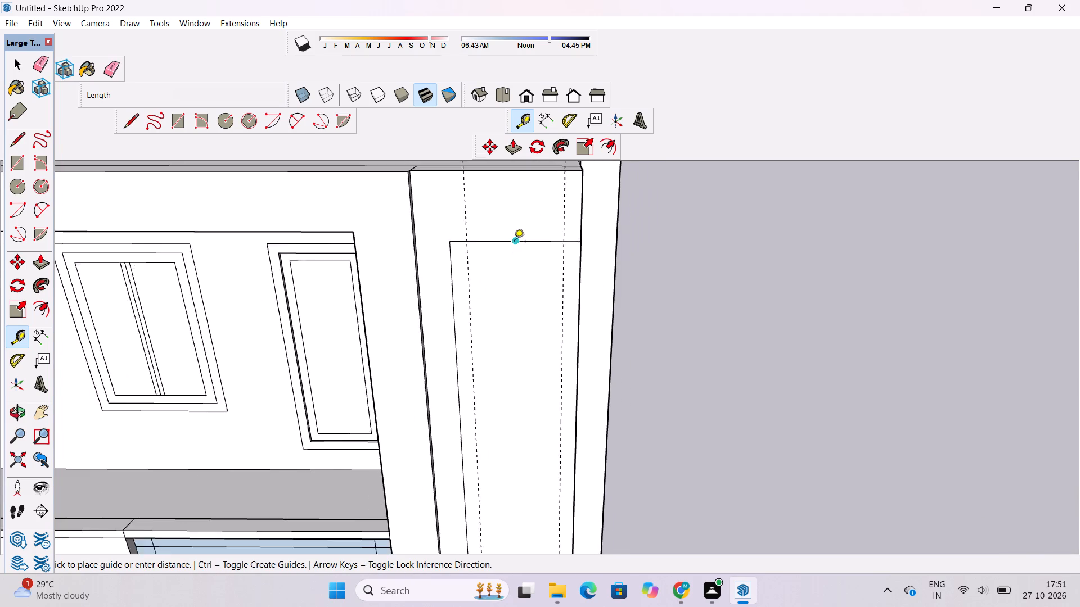
scroll(514, 242, down, 3)
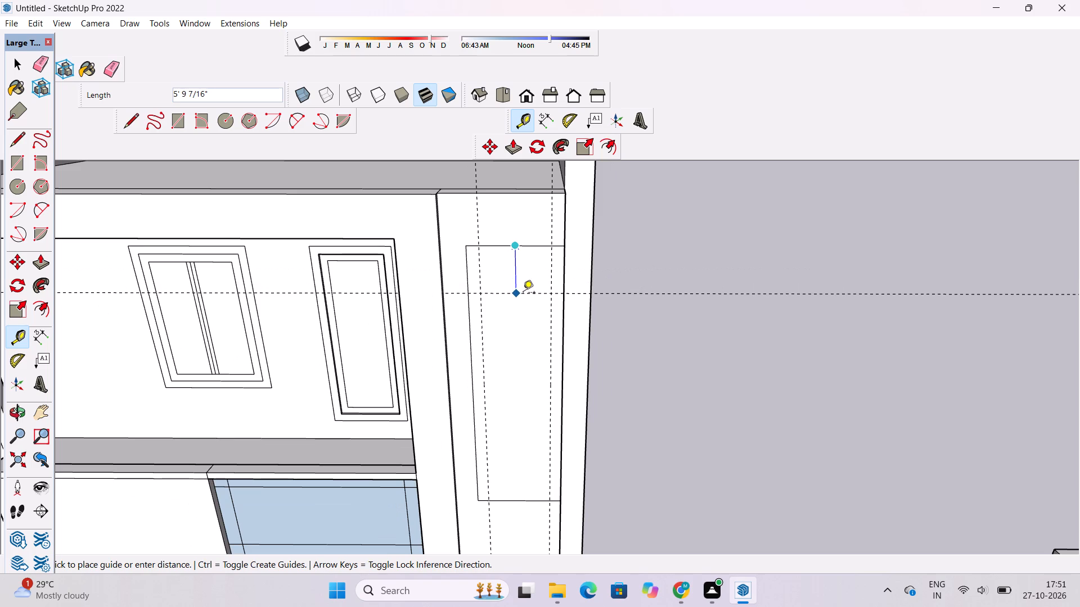
text(5')
key(Return)
Place a horizontal guide 5' above the column panel's bottom edge.
scroll(497, 260, down, 6)
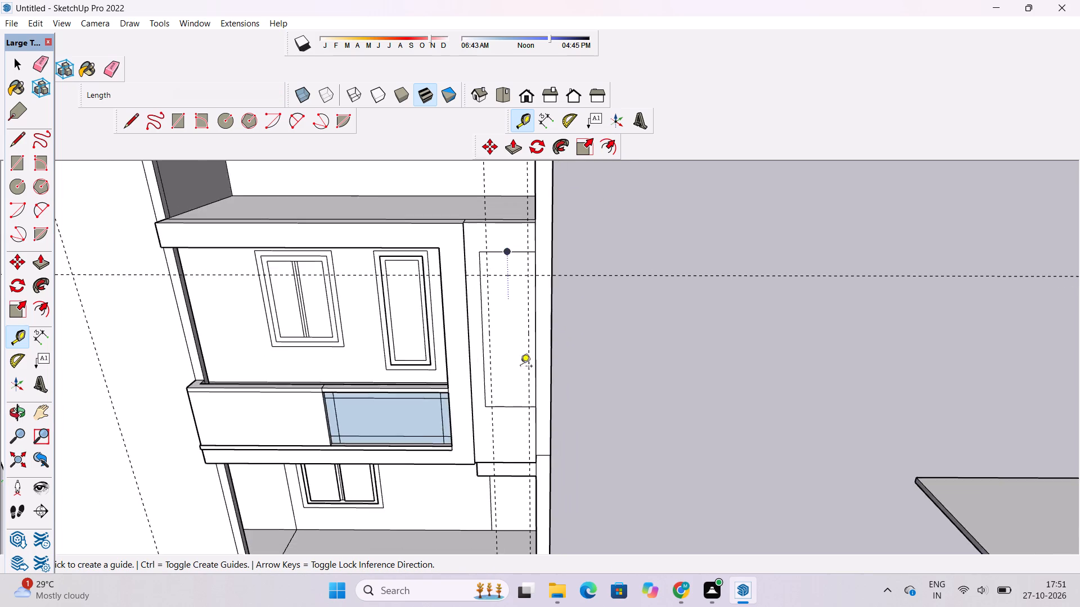
scroll(526, 388, up, 9)
click(502, 423)
scroll(502, 423, down, 3)
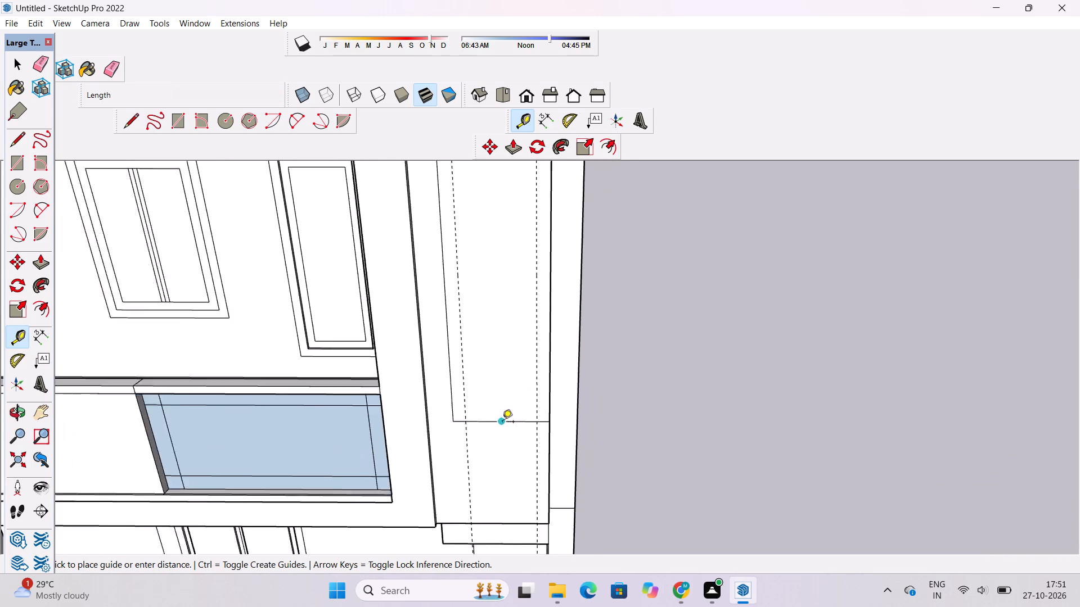
scroll(502, 423, down, 5)
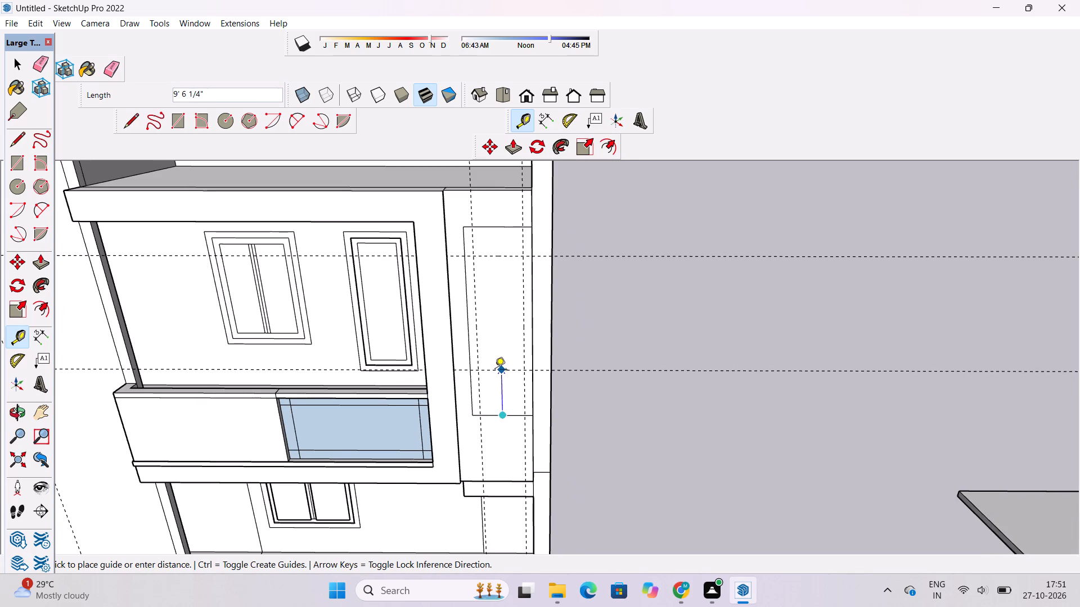
text(5')
key(Return)
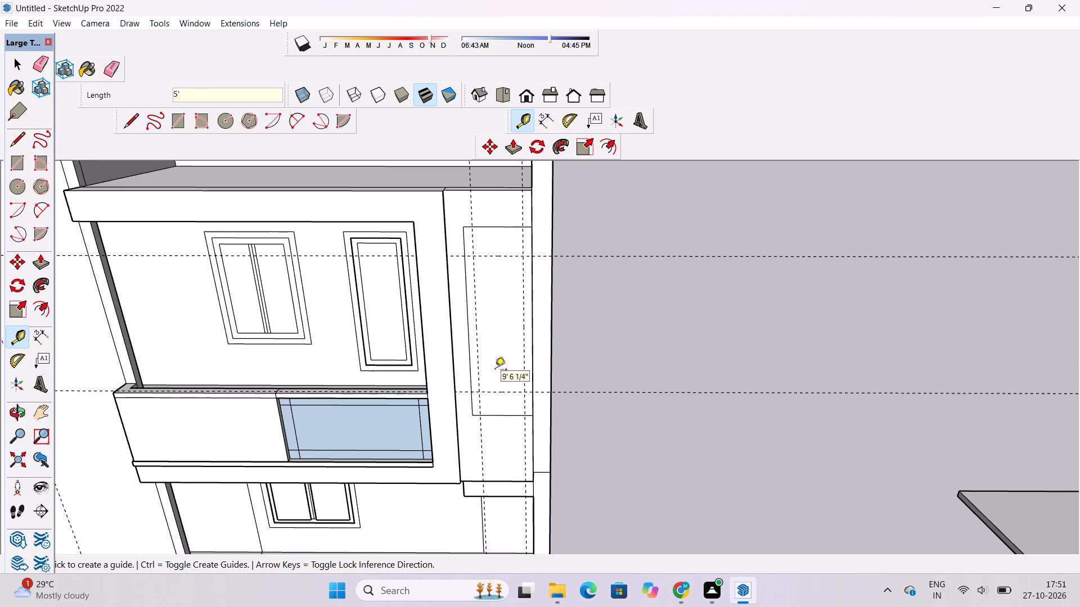
Draw an inner rectangle on the column panel between the opposite corners where the four inset guides cross.
scroll(510, 415, up, 4)
key(o)
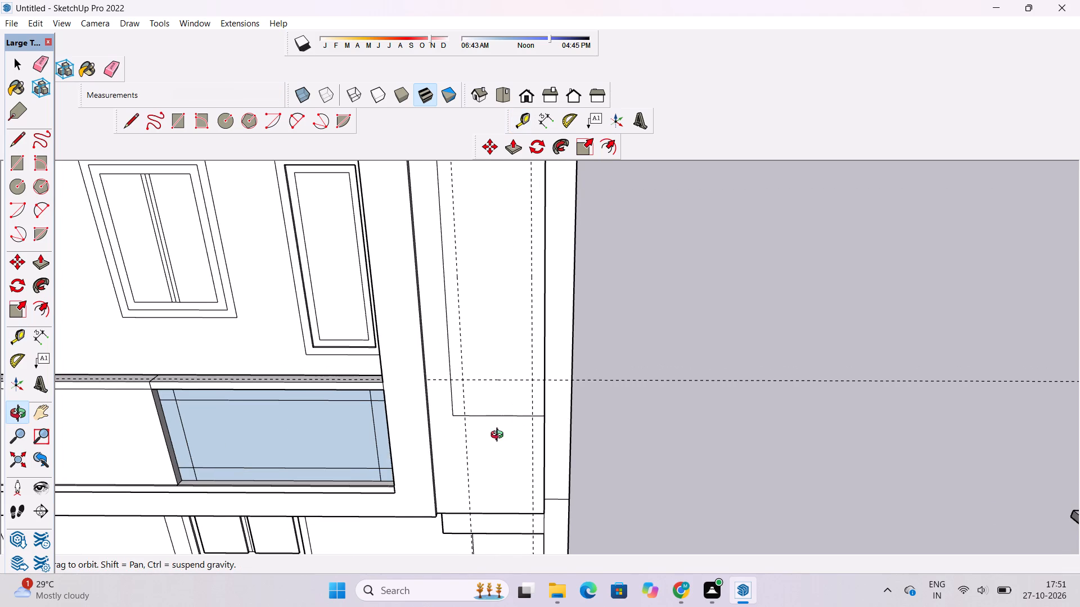
drag(499, 434, 512, 407)
shift+drag(497, 406, 476, 441)
shift+scroll(474, 437, down, 2)
shift+drag(471, 432, 470, 441)
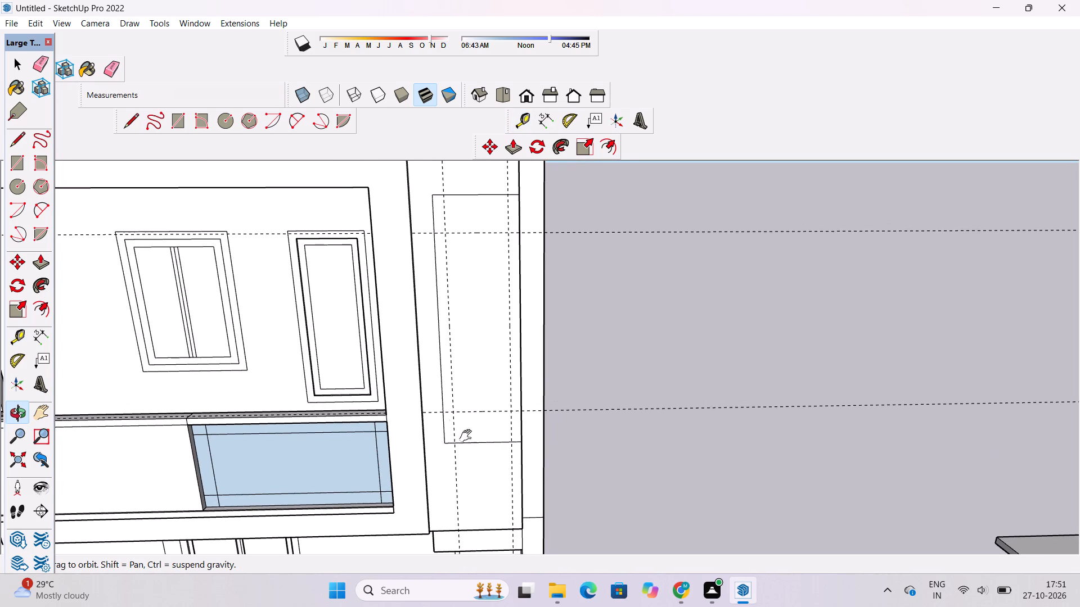
shift+drag(453, 407, 440, 427)
key(r)
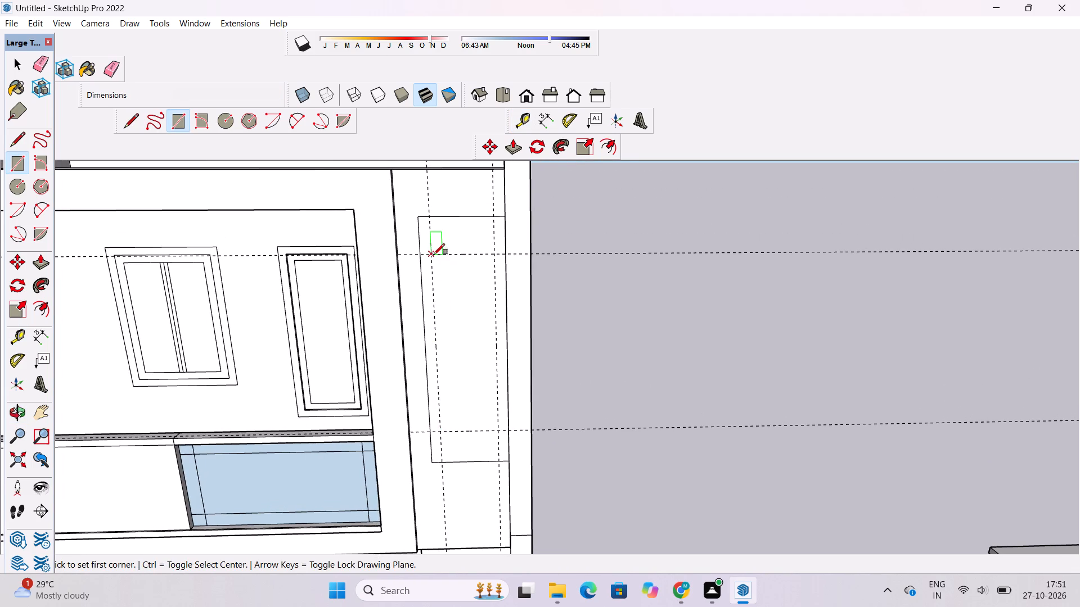
click(433, 255)
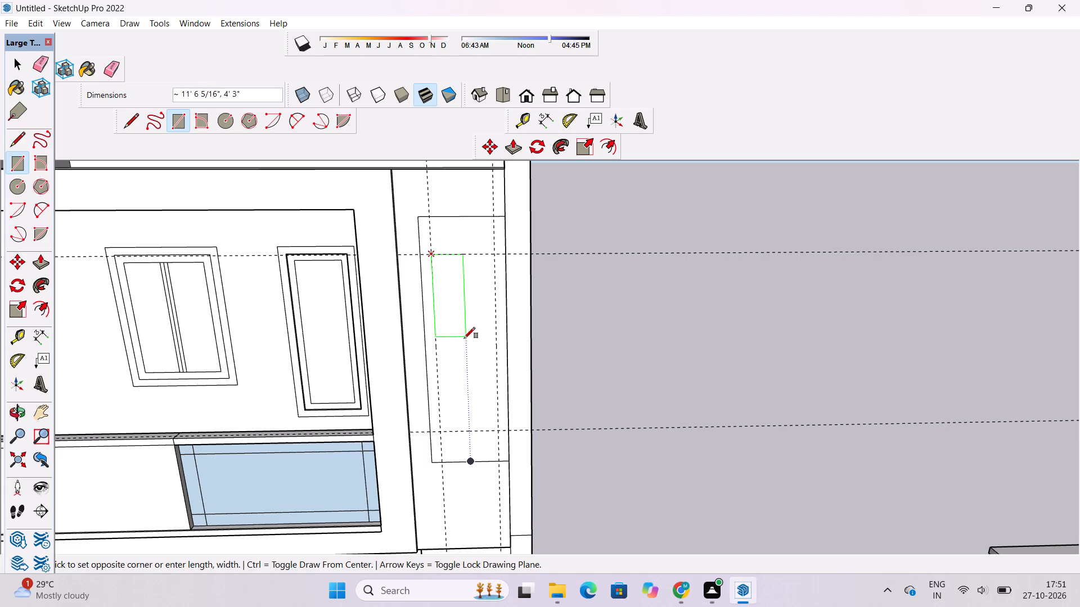
click(498, 429)
Erase the two horizontal and two vertical inset guides around the column panel's inner rectangle.
key(e)
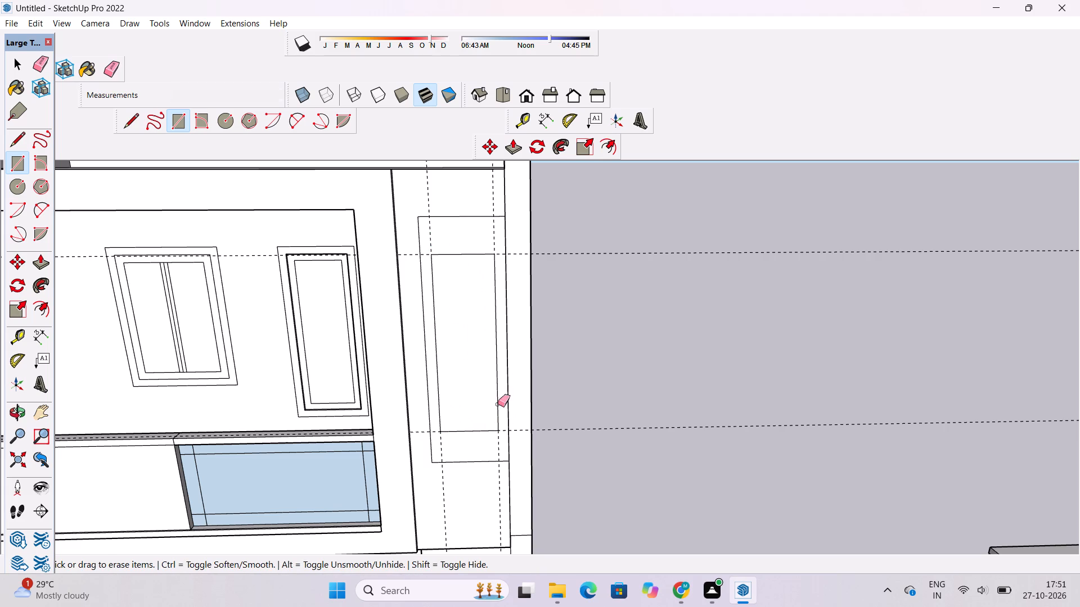
drag(575, 248, 574, 262)
drag(577, 373, 580, 433)
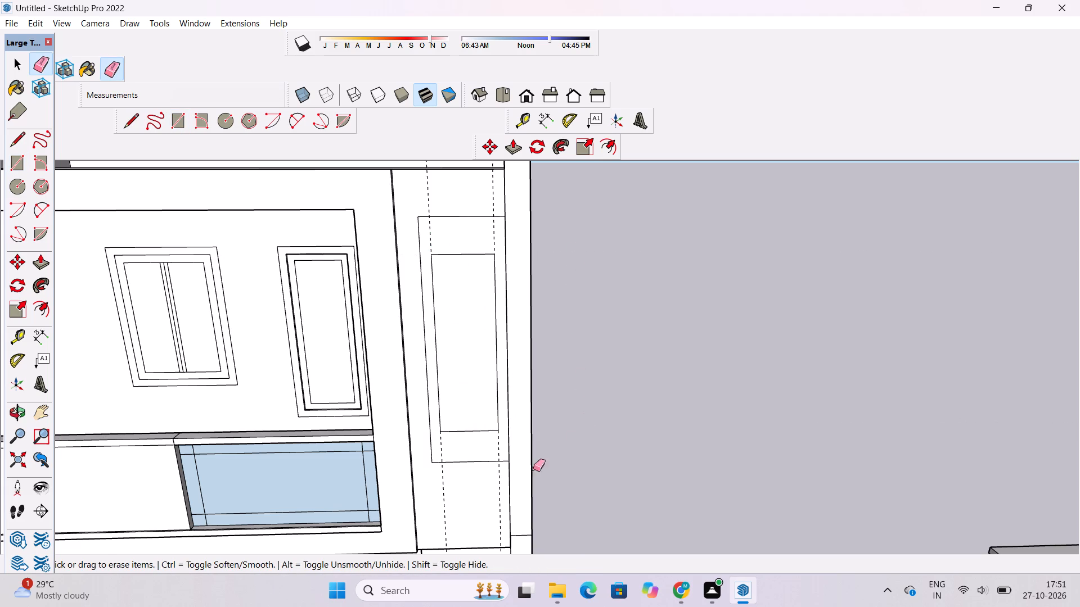
click(502, 485)
drag(451, 493, 433, 497)
Push the column panel's inner rectangle inward about 9" to form a recess.
key(o)
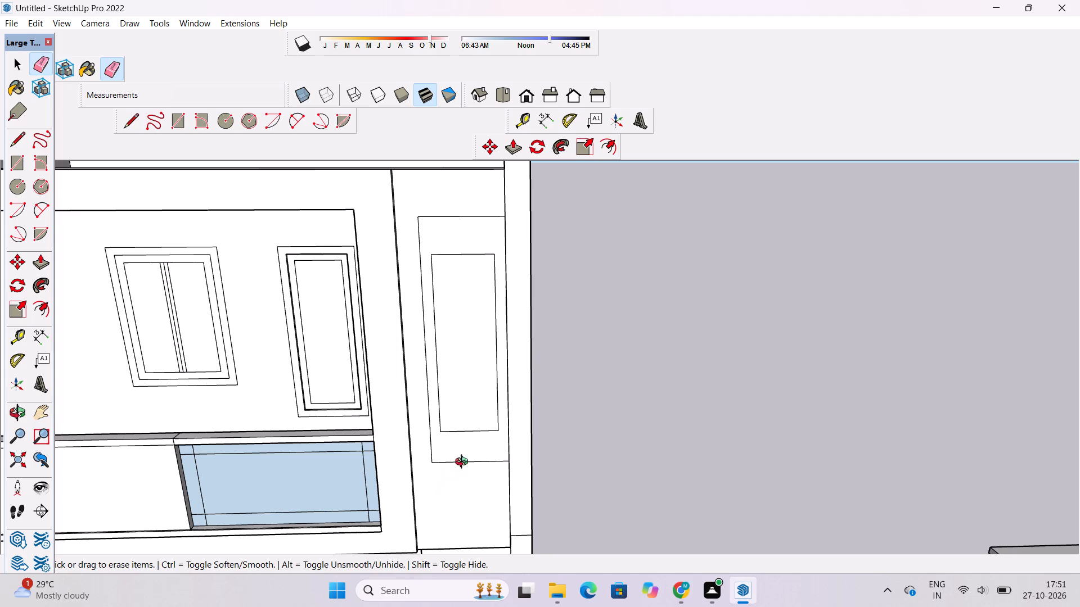
shift+drag(473, 436, 473, 452)
drag(481, 452, 439, 454)
shift+drag(452, 411, 462, 420)
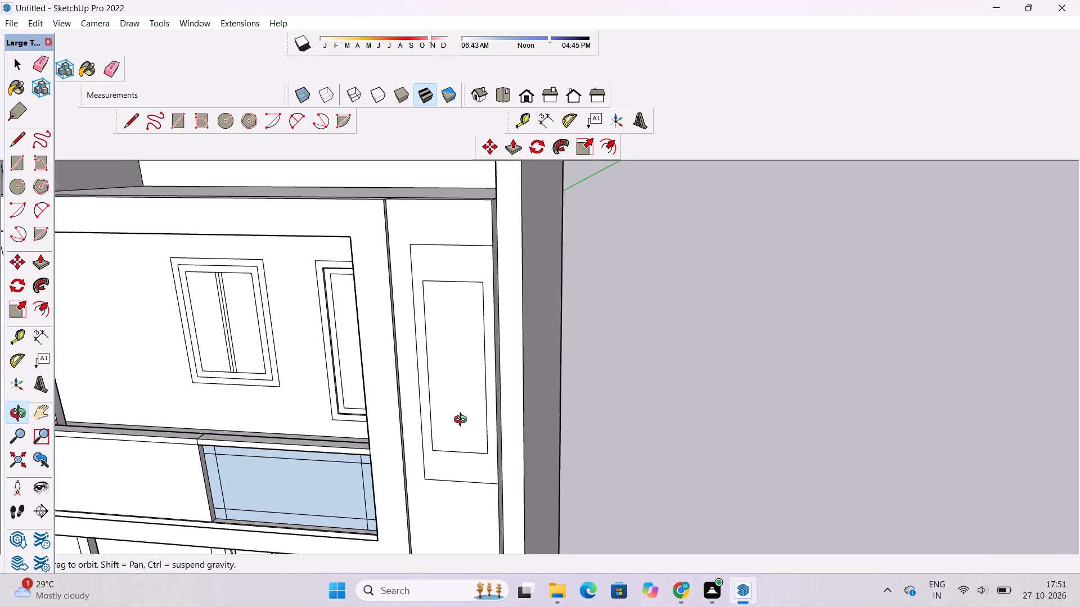
drag(463, 421, 416, 419)
shift+drag(415, 408, 423, 423)
click(424, 423)
key(p)
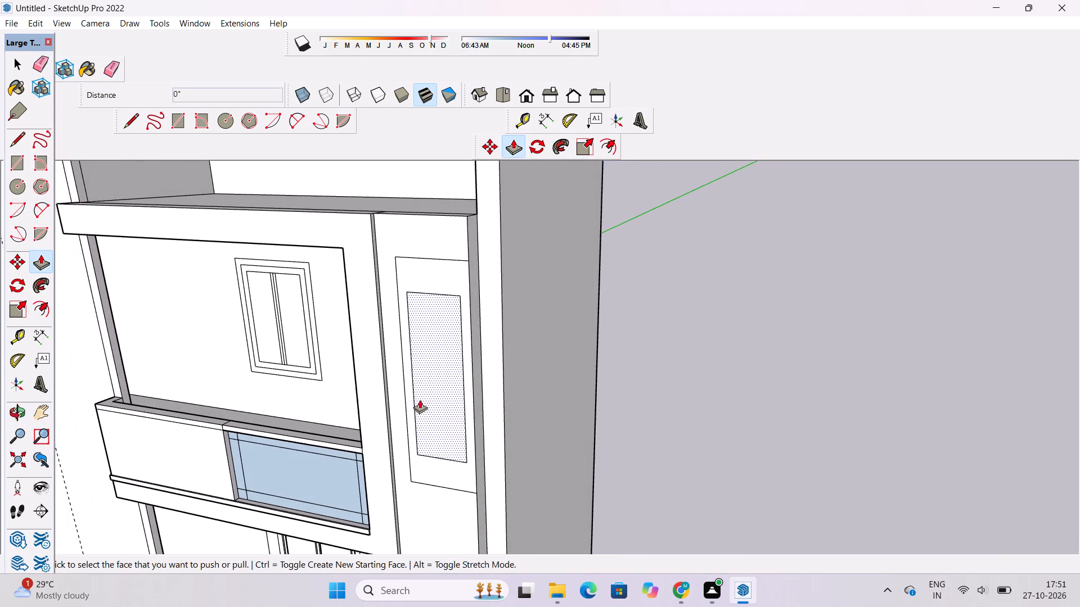
scroll(415, 383, up, 4)
click(432, 371)
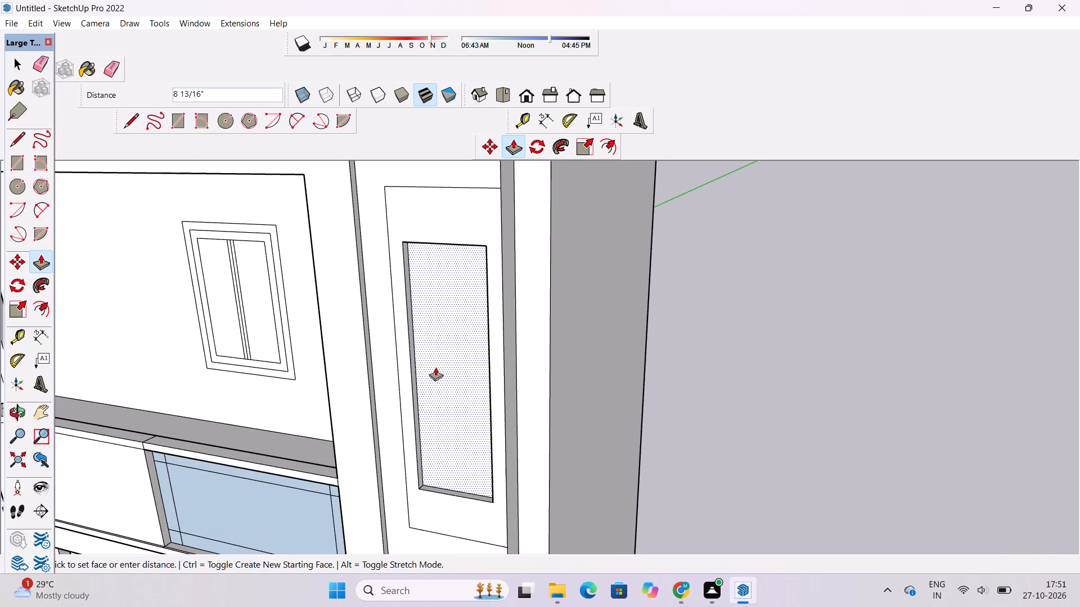
click(435, 367)
key(space)
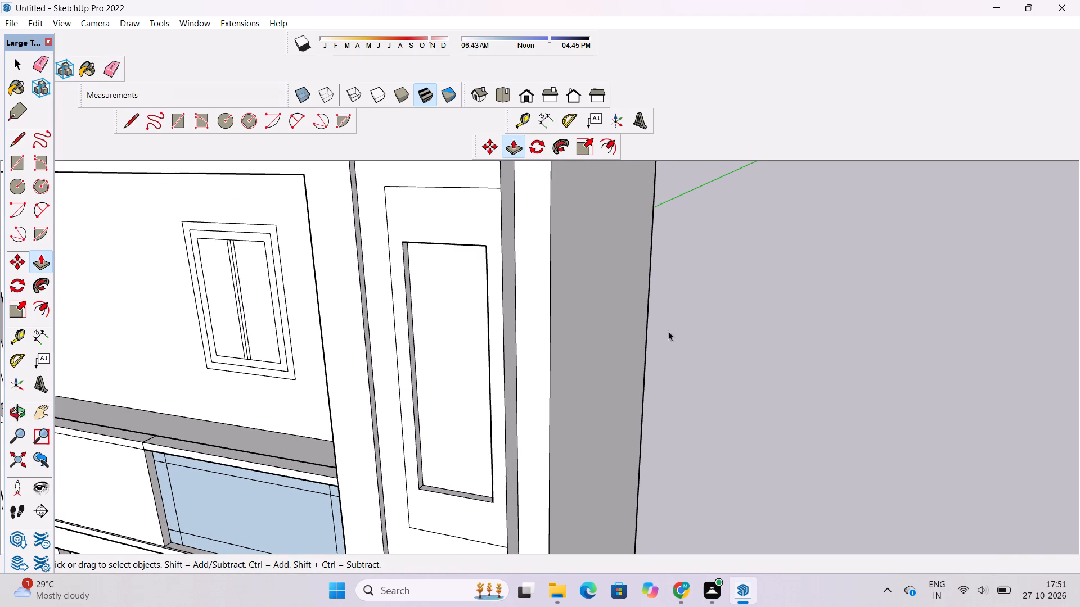
click(668, 331)
Examine the recessed column panel, the upper-floor facade and the slab top from several angles.
key(o)
drag(367, 382, 605, 398)
scroll(605, 398, down, 2)
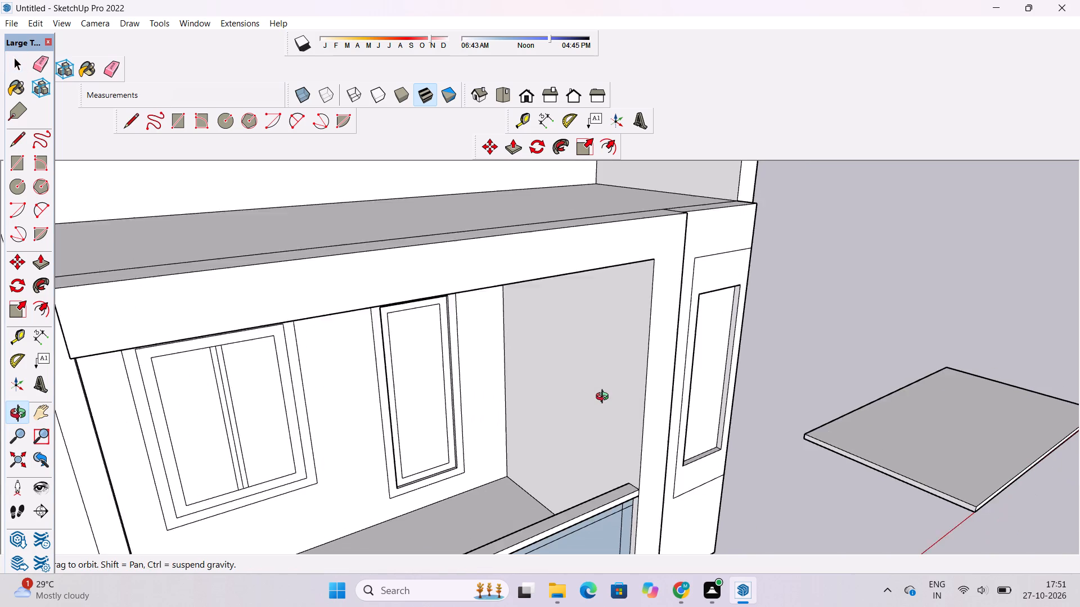
scroll(605, 398, down, 2)
drag(619, 424, 544, 368)
drag(634, 372, 523, 339)
scroll(517, 335, down, 4)
shift+drag(560, 338, 470, 363)
scroll(469, 357, down, 5)
drag(472, 331, 468, 469)
scroll(442, 347, up, 5)
shift+drag(443, 340, 454, 373)
scroll(458, 373, down, 2)
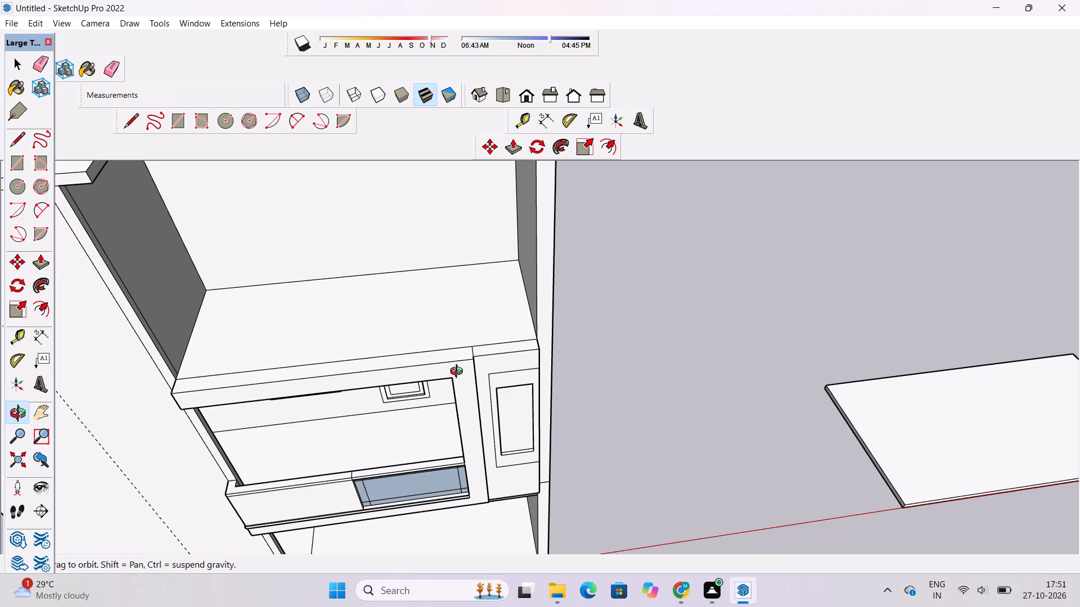
scroll(459, 373, down, 2)
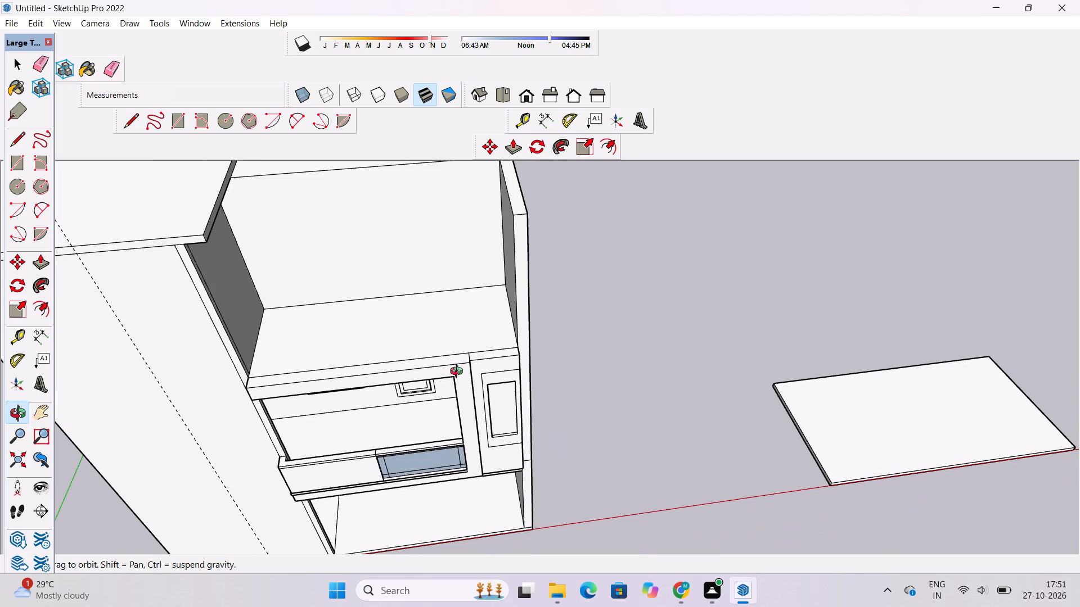
scroll(459, 373, down, 4)
drag(483, 368, 439, 381)
scroll(461, 374, up, 2)
shift+drag(471, 372, 475, 395)
drag(479, 396, 363, 414)
Place a lengthwise guide on the upper slab top, in line with the column's top front edge.
scroll(444, 351, up, 5)
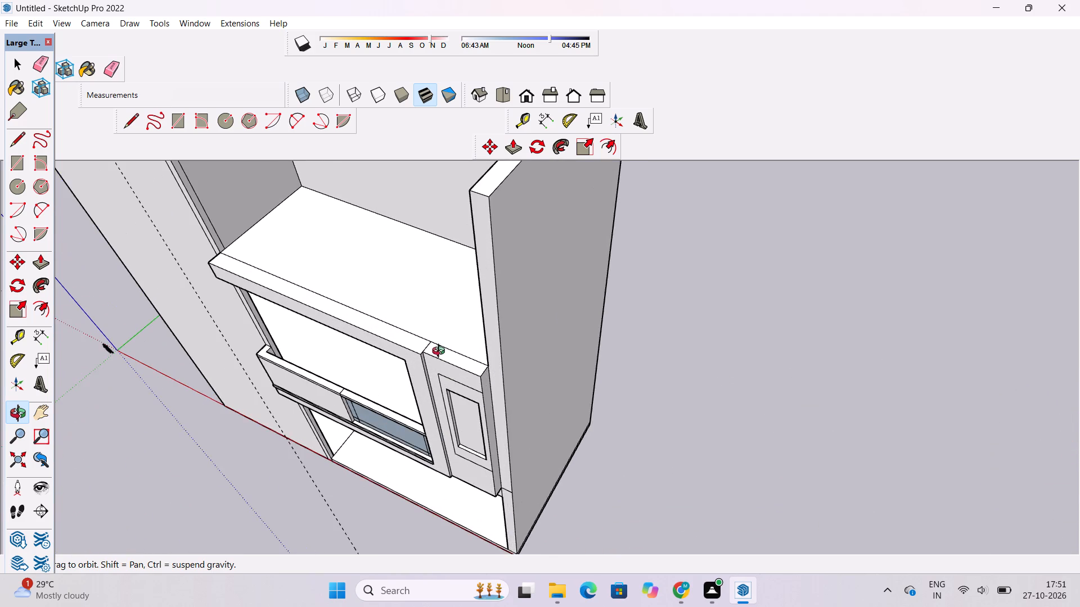
scroll(437, 354, up, 2)
shift+drag(428, 357, 461, 378)
drag(461, 378, 433, 396)
key(t)
scroll(411, 377, up, 5)
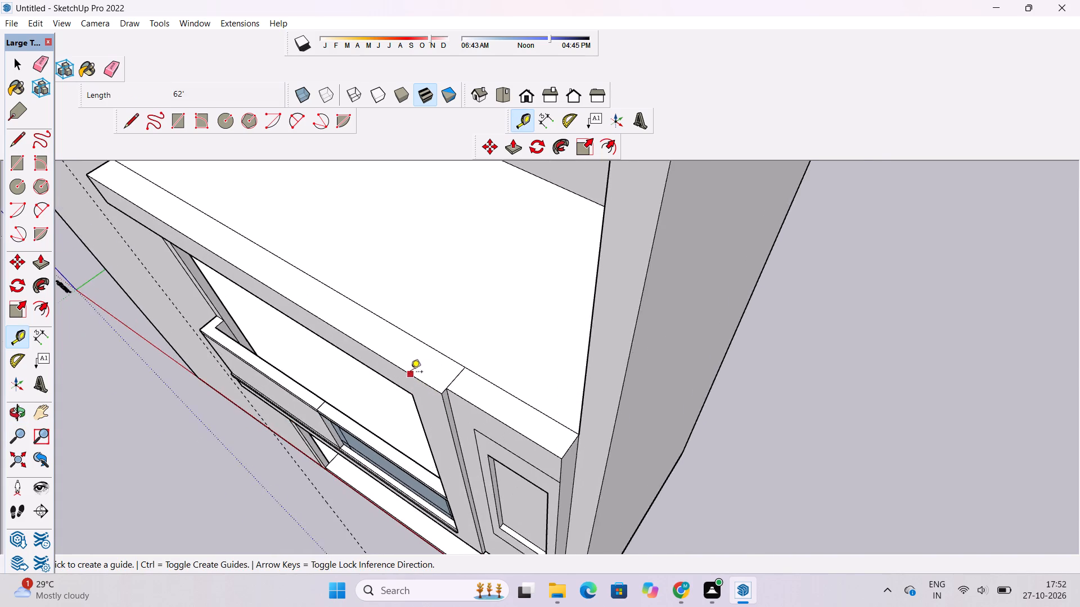
scroll(411, 373, up, 6)
click(456, 401)
click(435, 389)
Draw a line about 62' long along the guide, from the slab top's far end to the column's front corner.
scroll(536, 392, down, 5)
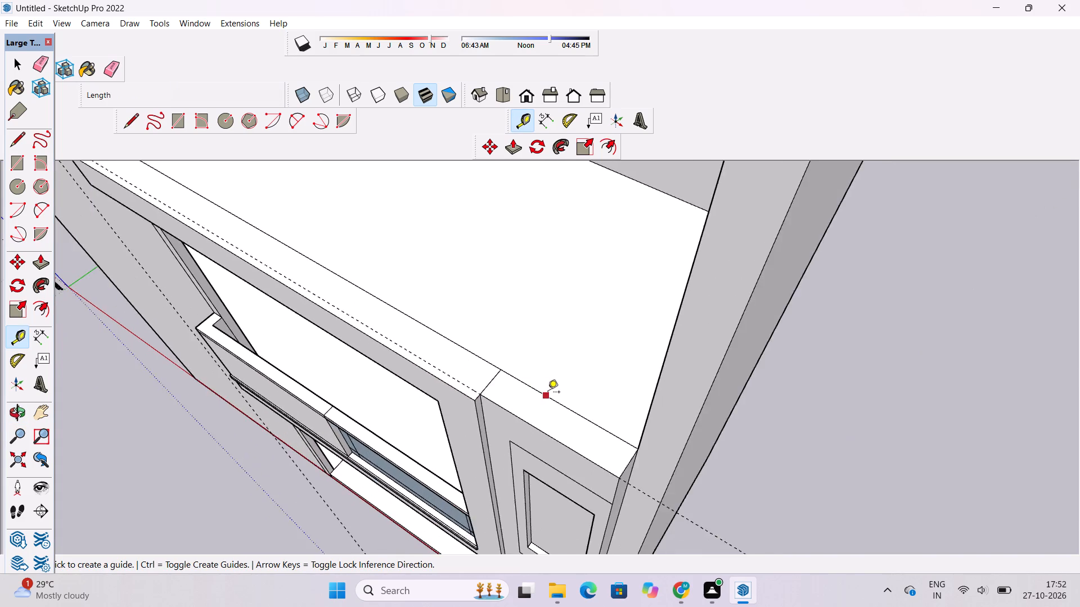
scroll(548, 393, down, 6)
key(l)
scroll(256, 238, up, 10)
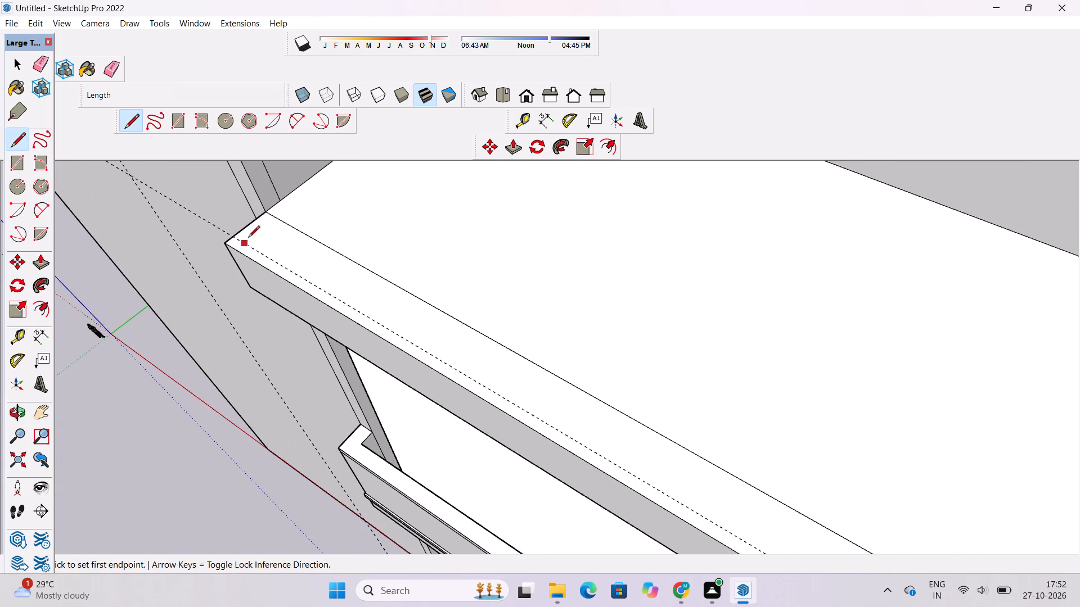
scroll(298, 244, down, 2)
scroll(250, 232, up, 9)
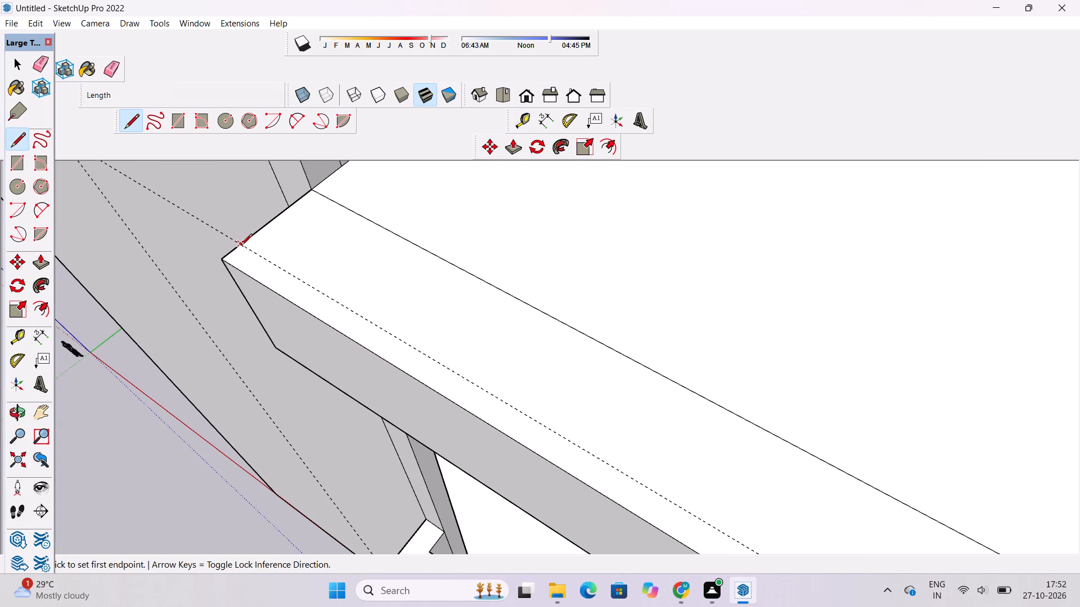
click(238, 245)
scroll(239, 244, down, 12)
scroll(300, 245, down, 2)
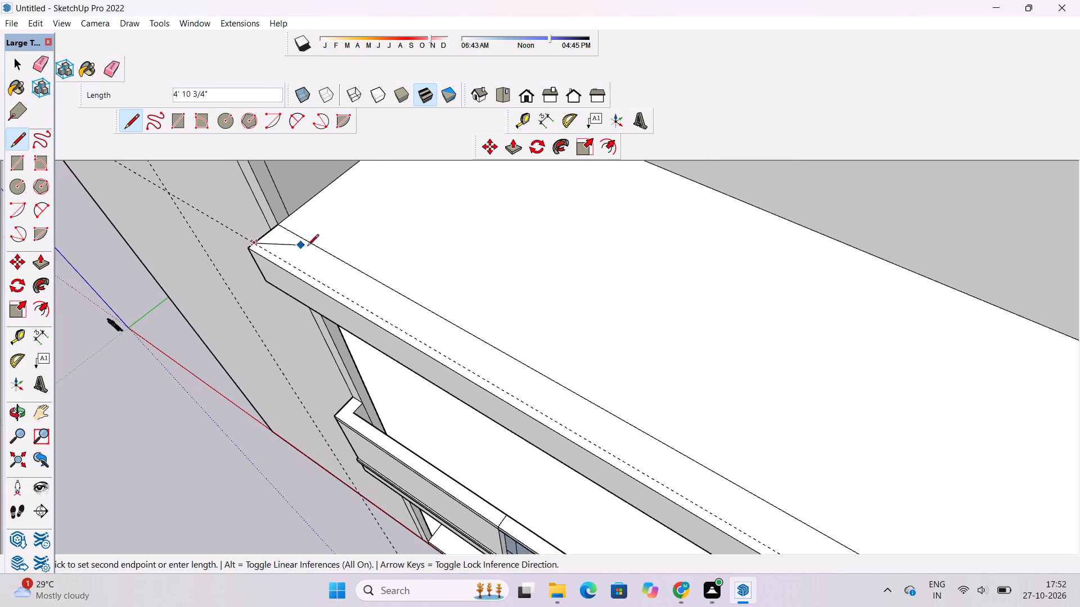
scroll(307, 247, down, 1)
scroll(380, 270, down, 5)
scroll(549, 417, up, 5)
scroll(618, 414, up, 5)
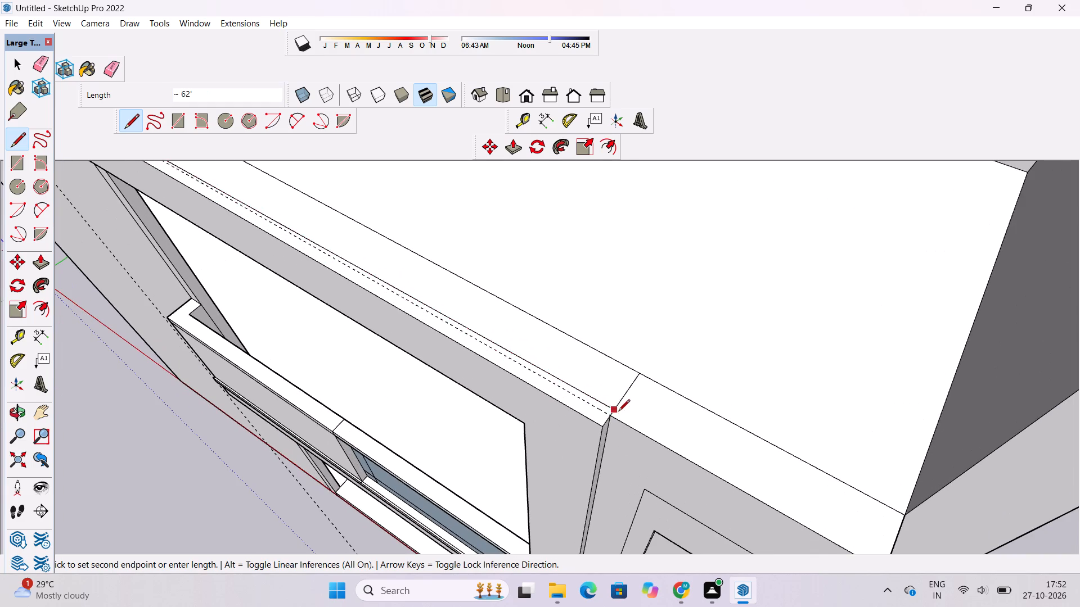
click(609, 418)
Erase the lengthwise guide running along the front of the upper slab top.
scroll(683, 387, down, 12)
key(e)
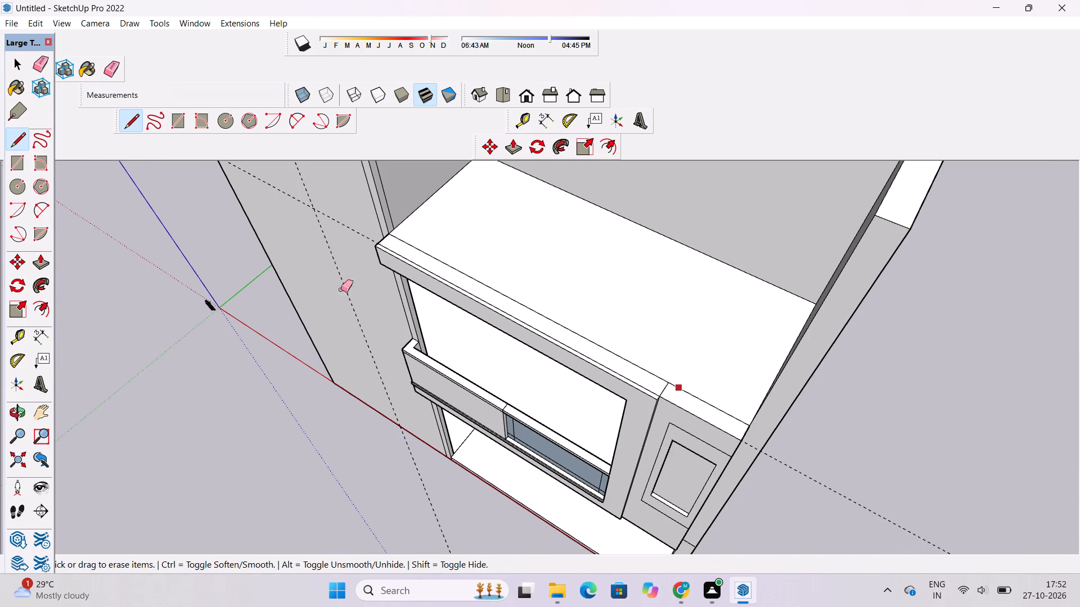
scroll(436, 360, down, 3)
drag(753, 435, 731, 475)
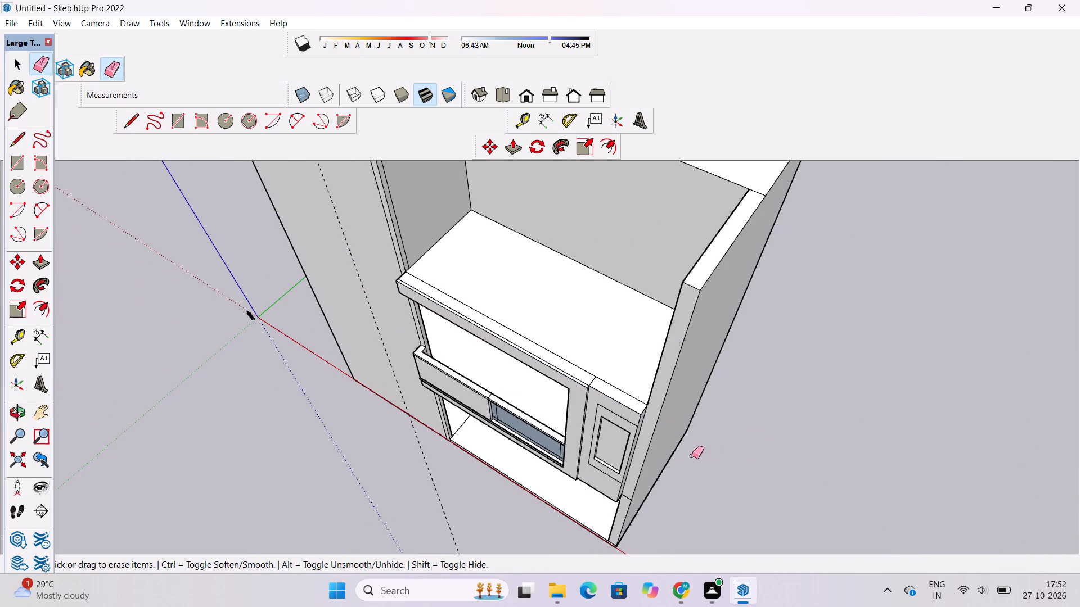
Erase the short cross line at the column corner on the upper slab's front strip, merging the strip into one face.
key(o)
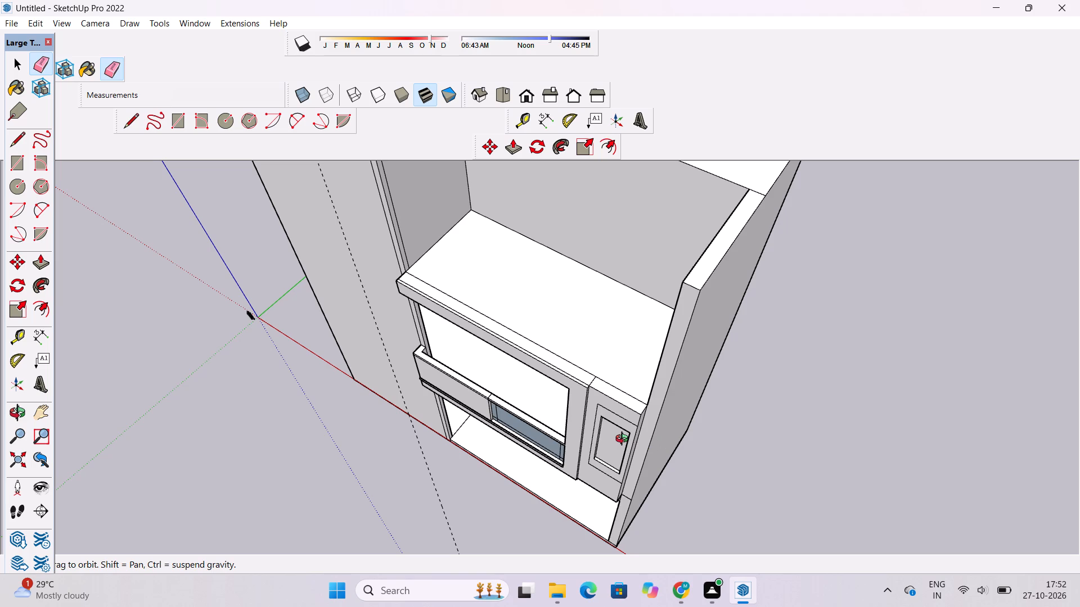
shift+click(624, 440)
scroll(583, 390, up, 5)
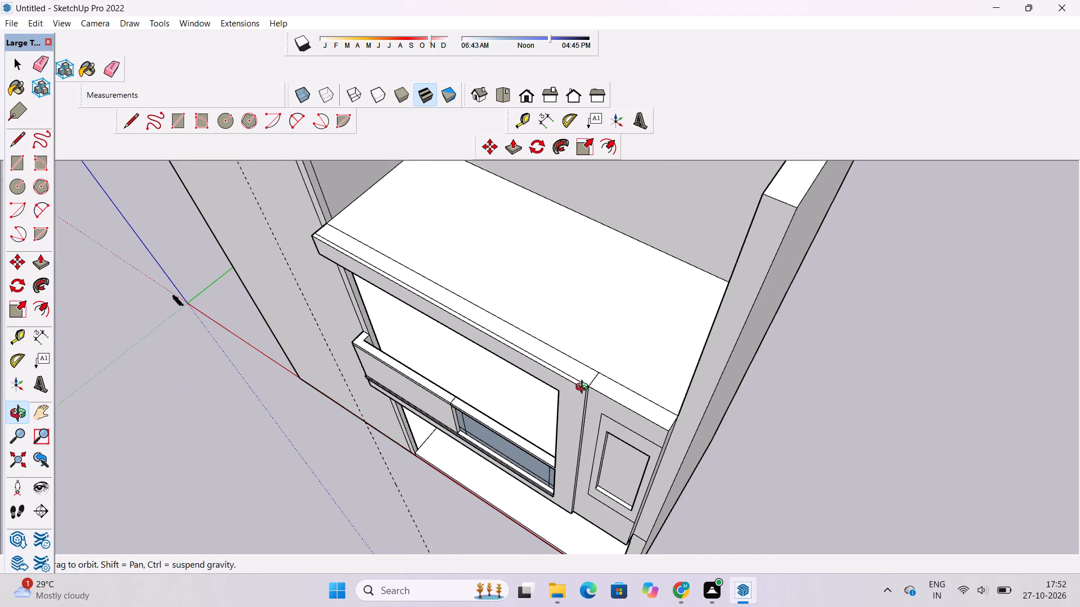
shift+drag(584, 388, 573, 396)
drag(573, 397, 616, 391)
shift+drag(617, 391, 604, 396)
drag(604, 396, 611, 396)
drag(616, 369, 422, 460)
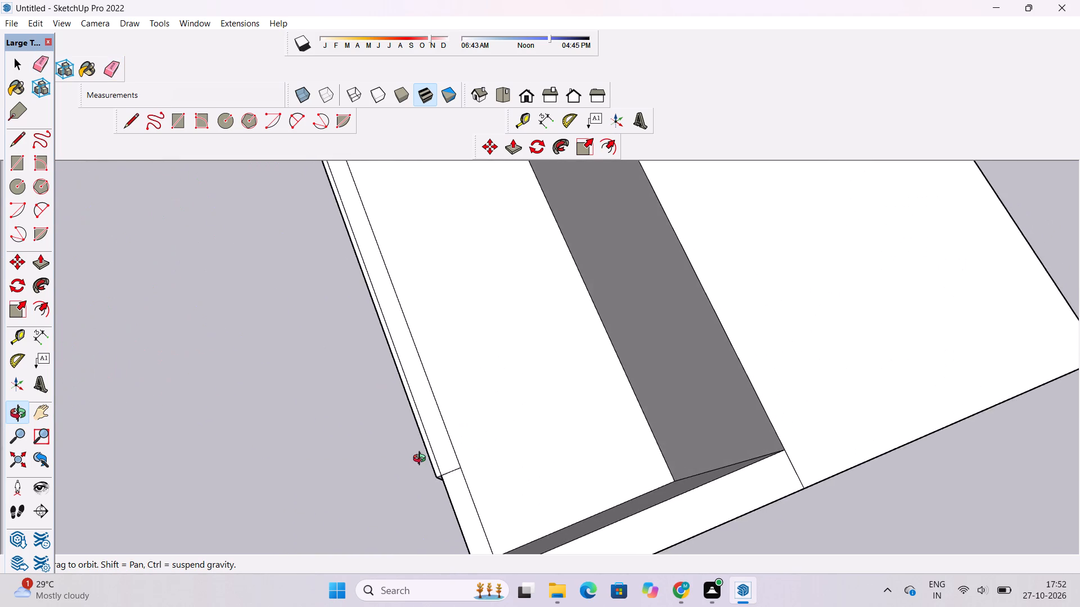
drag(422, 460, 557, 391)
drag(557, 391, 584, 393)
key(e)
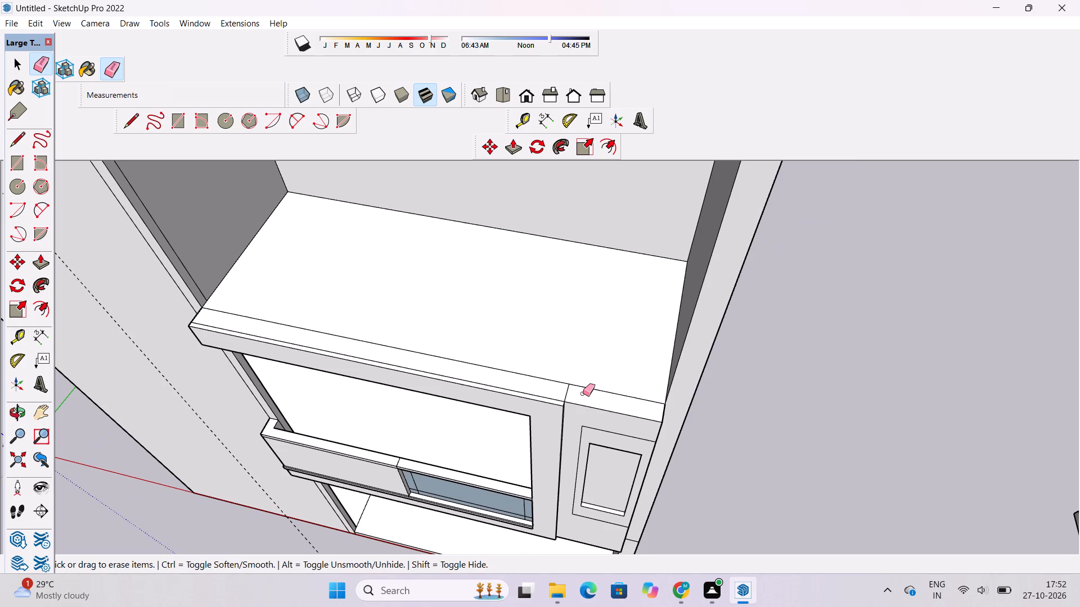
drag(582, 393, 565, 392)
scroll(570, 396, up, 3)
Push/Pull the narrow front strip of the upper slab's top upward by 14' as a parapet.
key(o)
drag(559, 411, 586, 374)
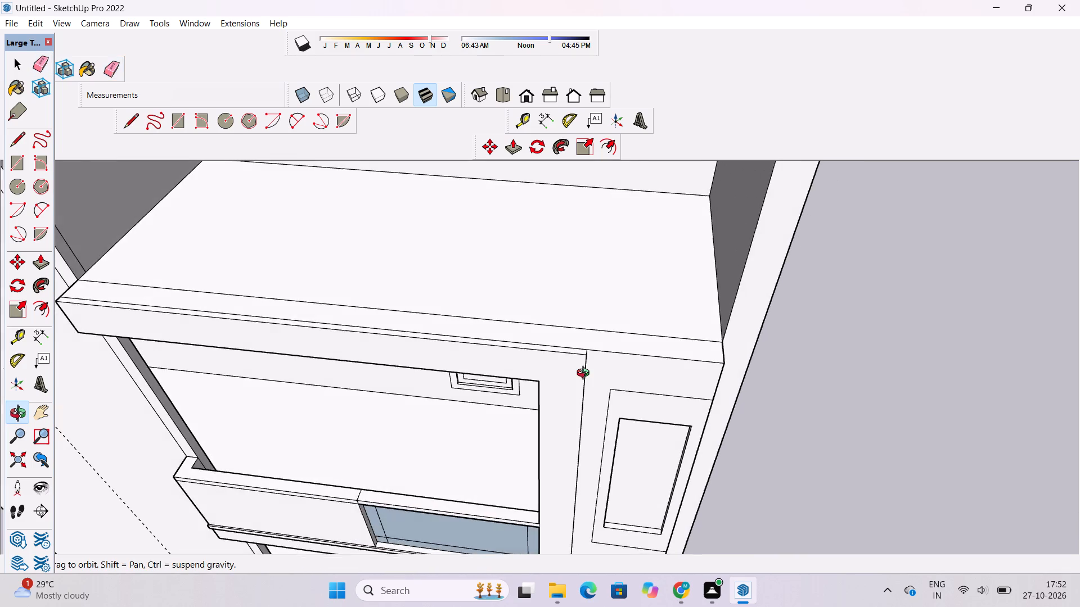
scroll(587, 374, down, 4)
shift+drag(587, 374, 546, 402)
drag(546, 402, 571, 394)
scroll(587, 372, down, 4)
shift+drag(587, 372, 551, 401)
drag(550, 403, 586, 389)
scroll(586, 389, down, 4)
shift+drag(584, 389, 570, 420)
drag(570, 421, 570, 400)
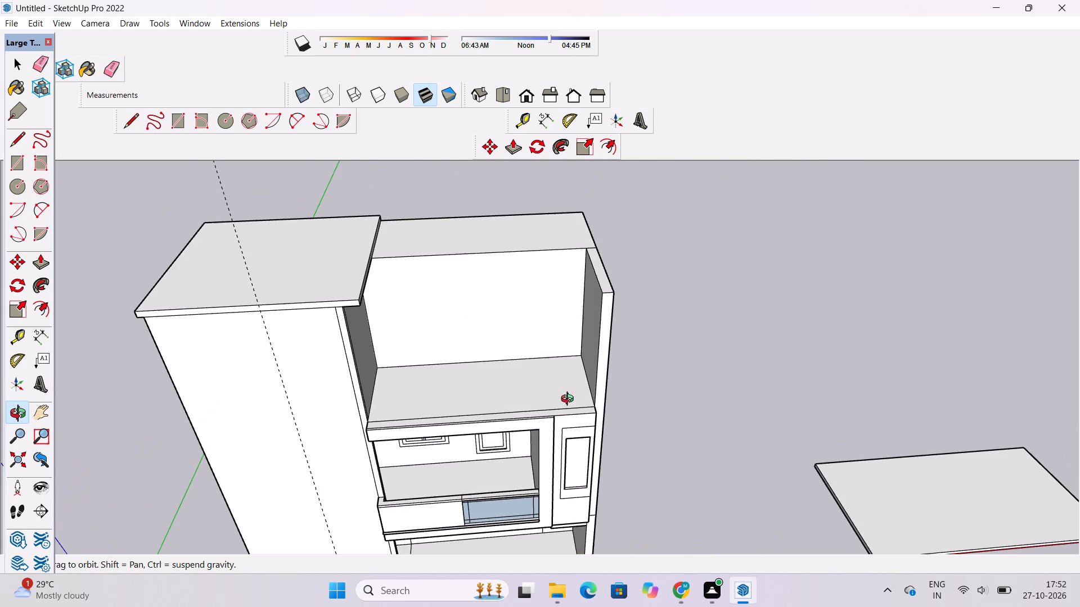
key(p)
scroll(570, 400, up, 2)
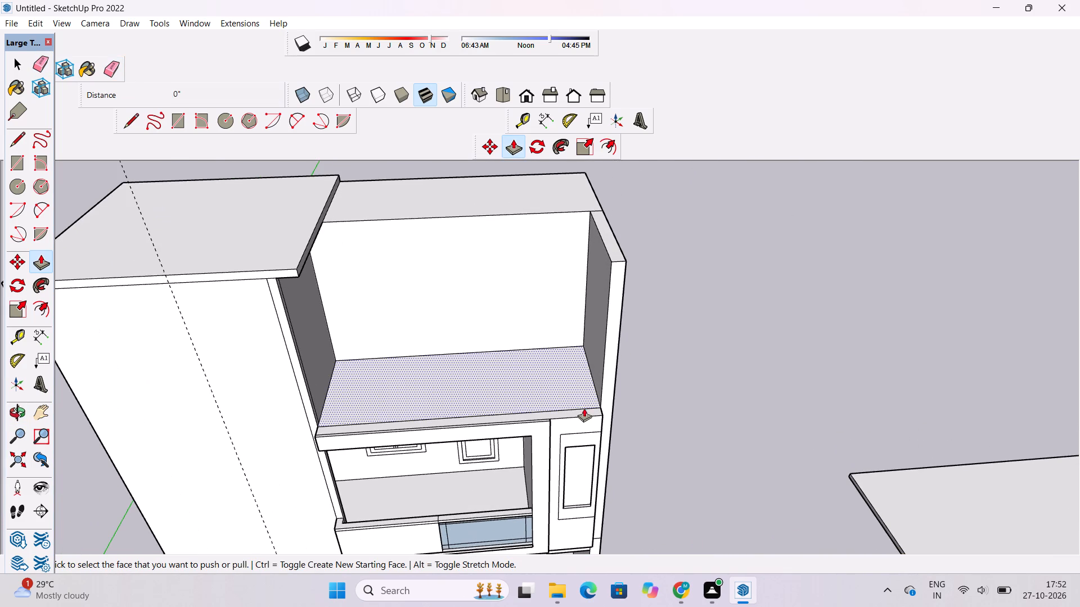
click(586, 414)
scroll(582, 399, down, 3)
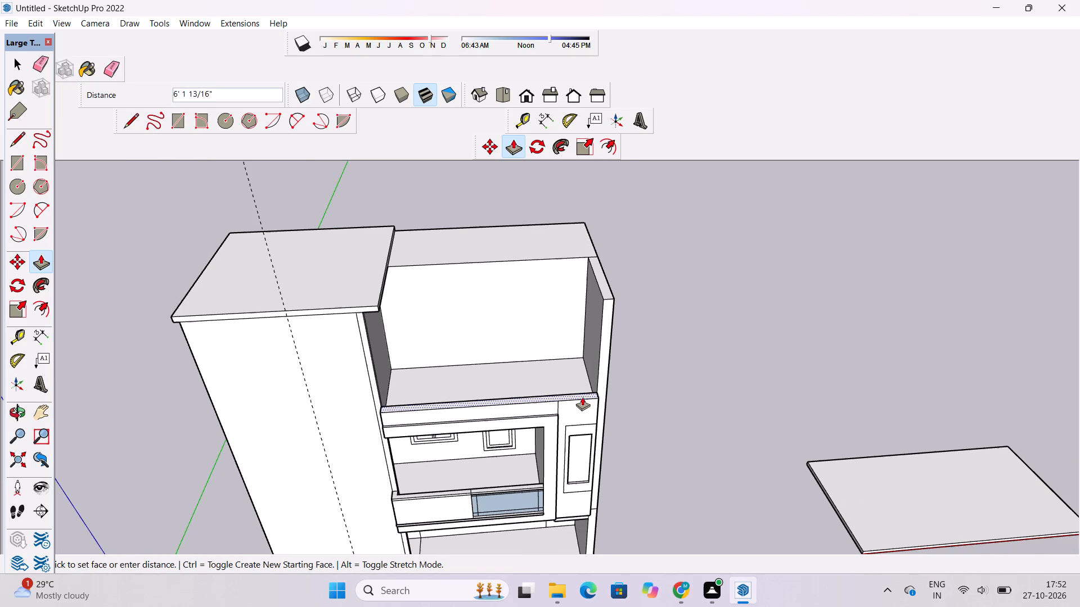
scroll(587, 386, up, 1)
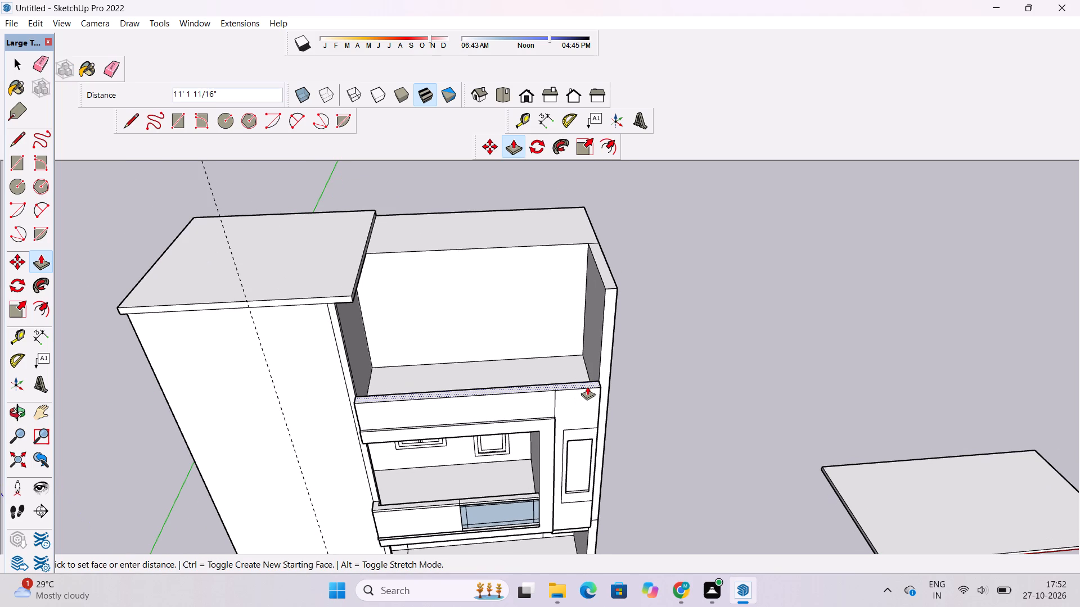
key(o)
drag(574, 424, 586, 336)
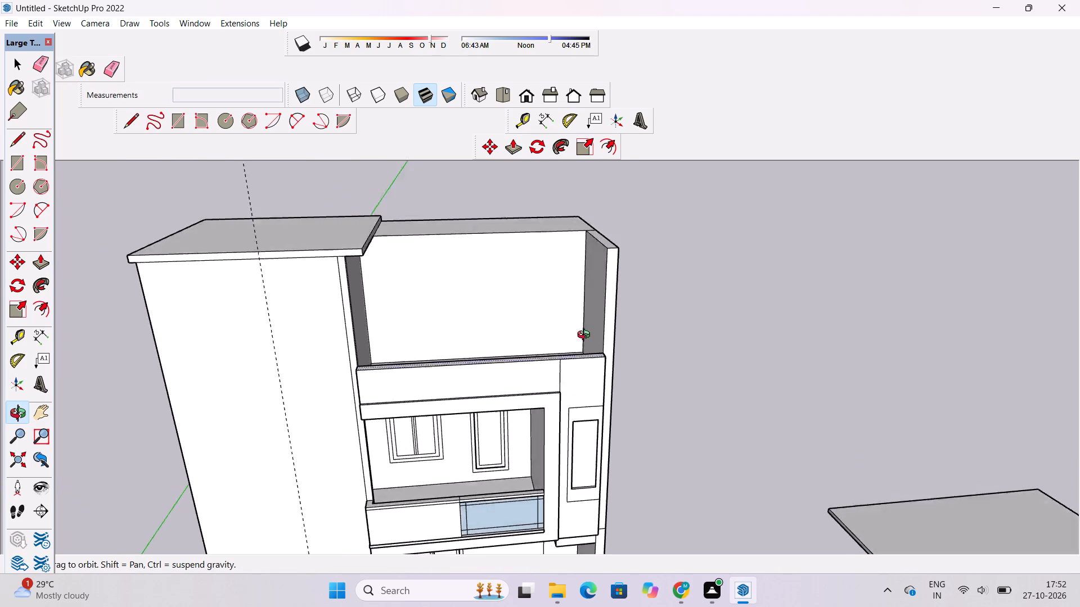
drag(586, 336, 586, 330)
scroll(565, 354, down, 2)
shift+drag(564, 365, 541, 391)
scroll(506, 416, up, 2)
shift+click(505, 416)
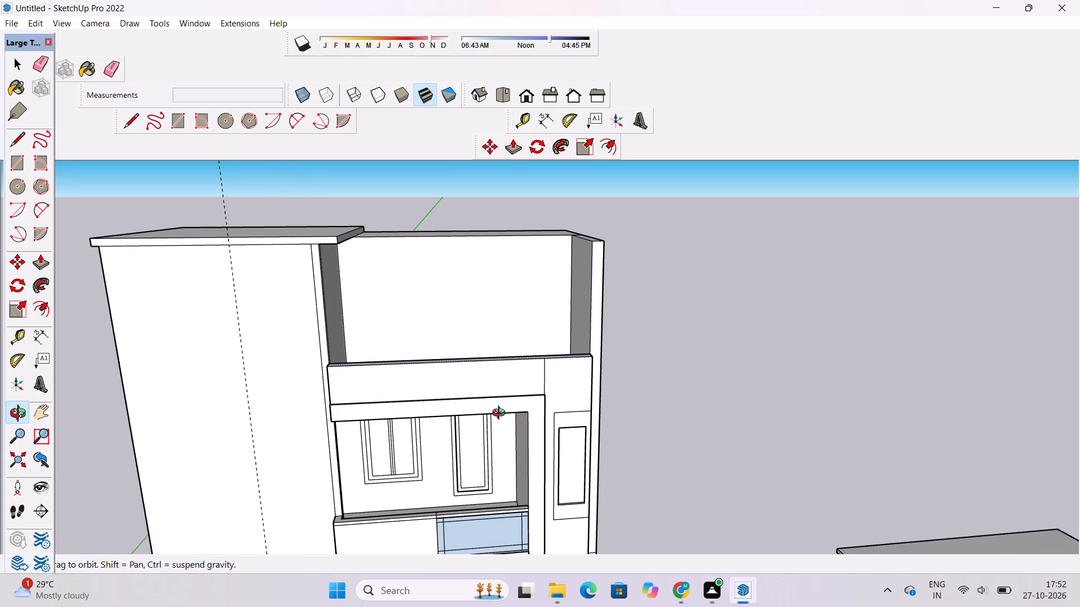
scroll(501, 414, down, 2)
shift+drag(501, 414, 476, 424)
shift+scroll(476, 406, up, 3)
shift+drag(475, 402, 439, 423)
shift+scroll(438, 423, down, 5)
shift+drag(438, 423, 447, 401)
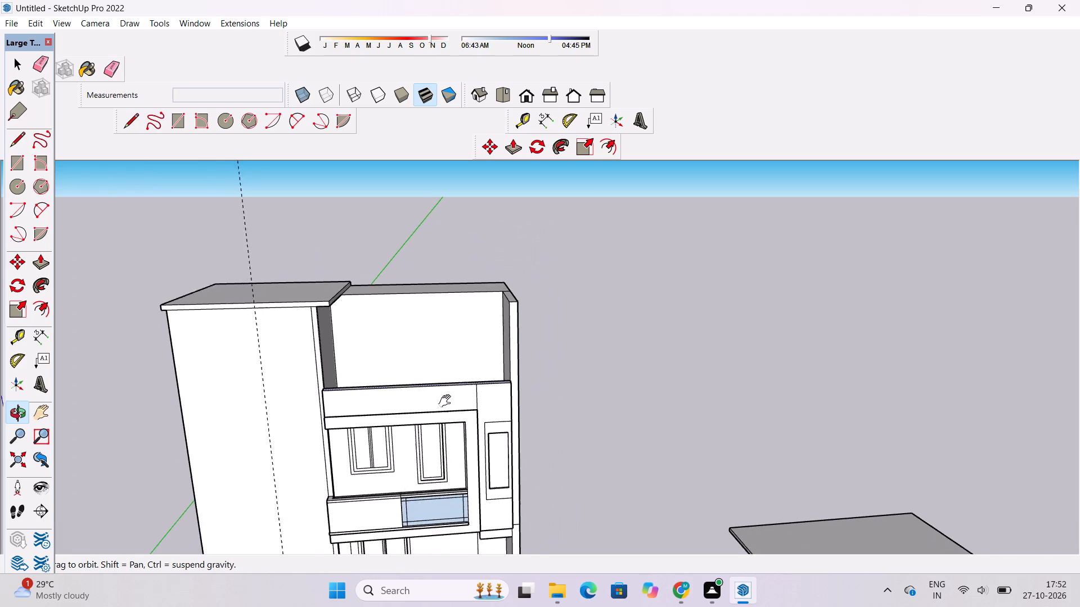
shift+drag(447, 401, 451, 394)
click(450, 400)
key(p)
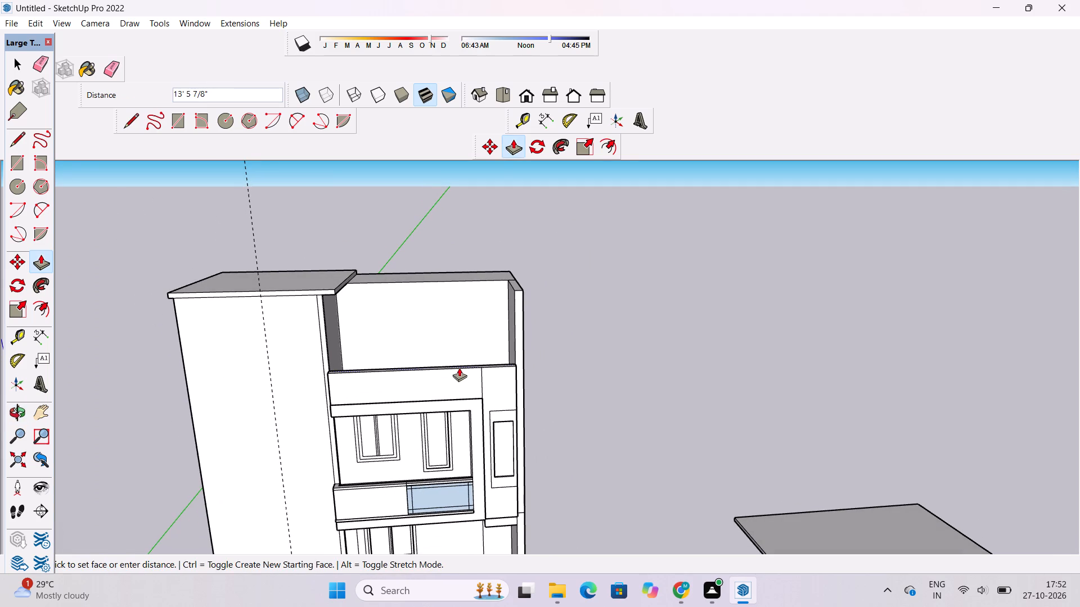
text(14')
key(Return)
Examine the raised front parapet, the column and the floors below from several angles.
key(o)
drag(463, 363, 458, 376)
scroll(457, 382, up, 3)
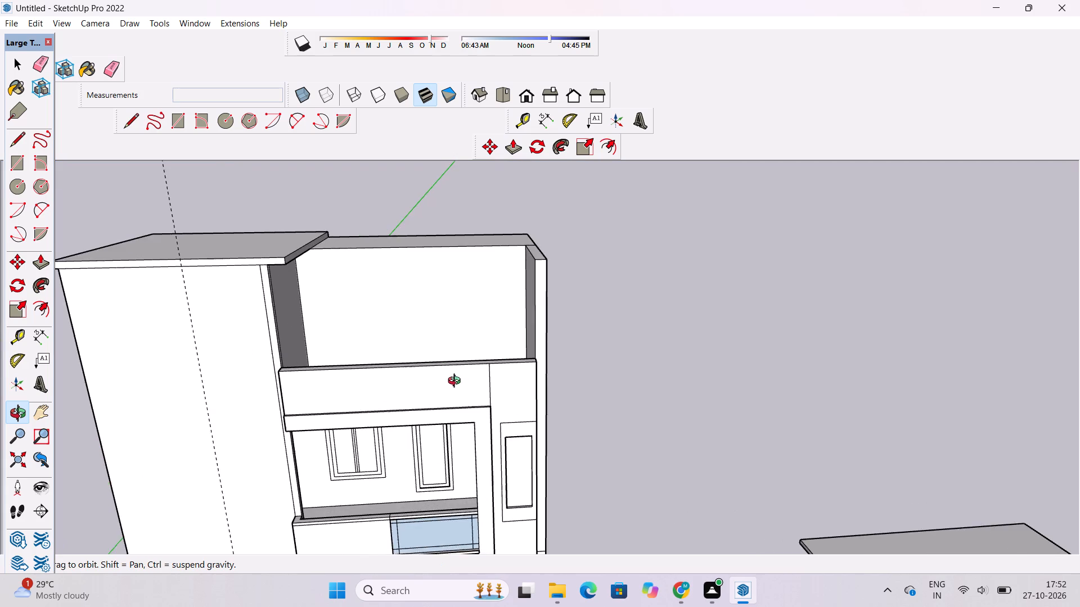
shift+drag(460, 381, 447, 395)
scroll(479, 387, up, 4)
shift+drag(492, 391, 492, 339)
drag(553, 344, 422, 344)
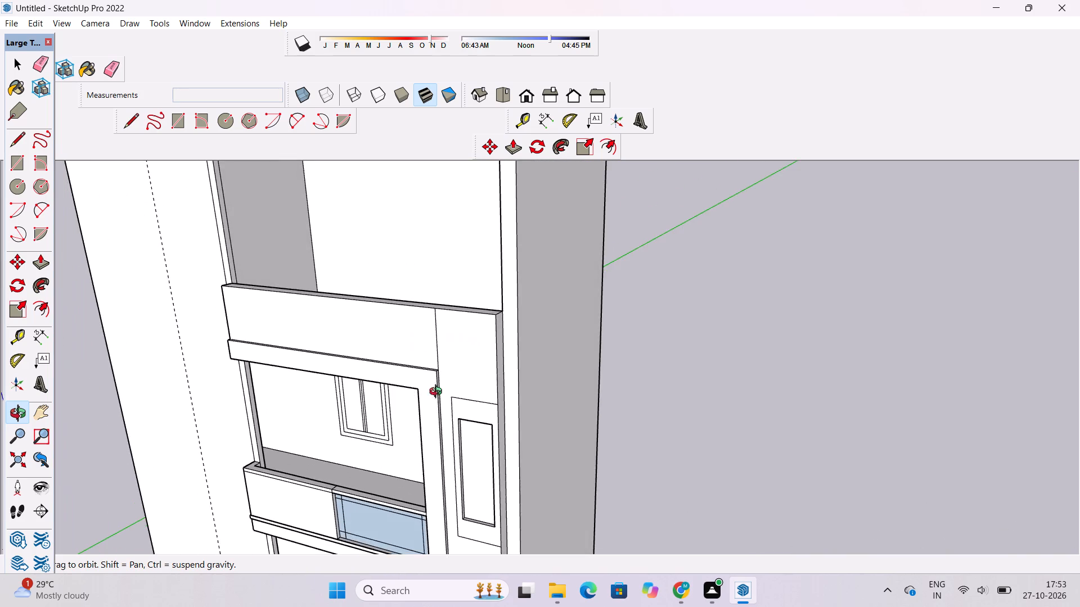
shift+drag(451, 411, 466, 358)
scroll(466, 357, down, 3)
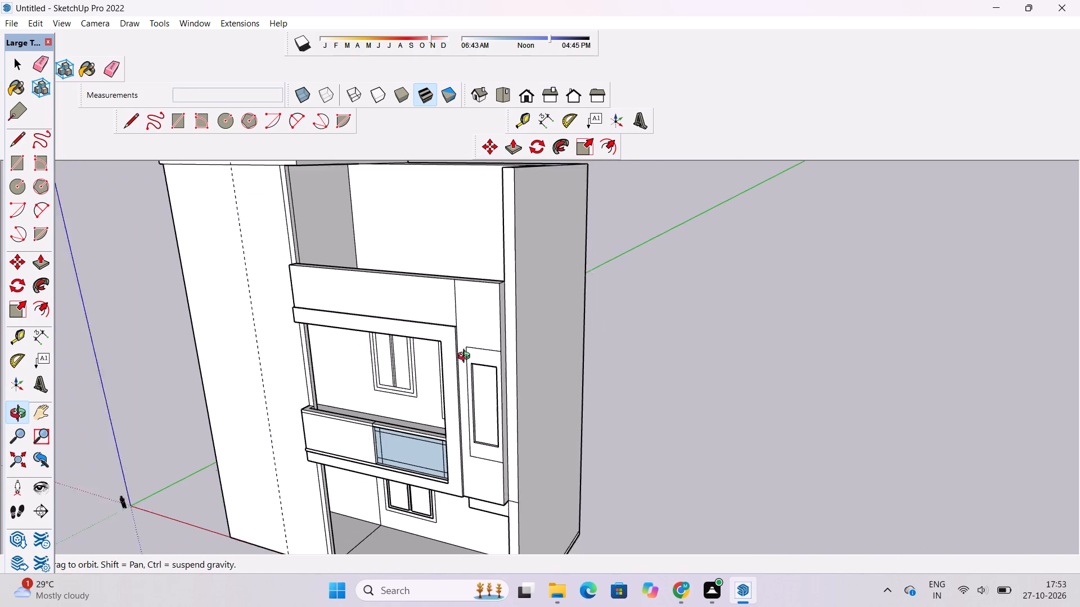
scroll(466, 357, down, 1)
drag(469, 355, 570, 296)
shift+drag(556, 415, 559, 364)
drag(551, 399, 571, 427)
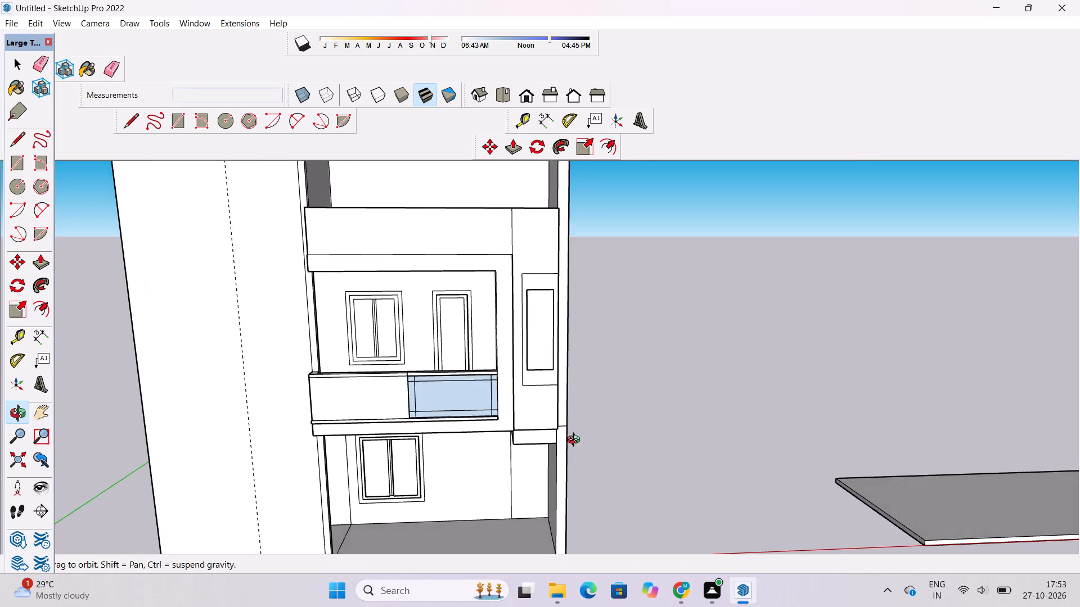
Erase the short horizontal line across the outer side wall's front face, beside the column's base.
scroll(571, 433, up, 9)
scroll(558, 425, down, 2)
shift+drag(558, 425, 544, 446)
scroll(543, 446, up, 4)
key(e)
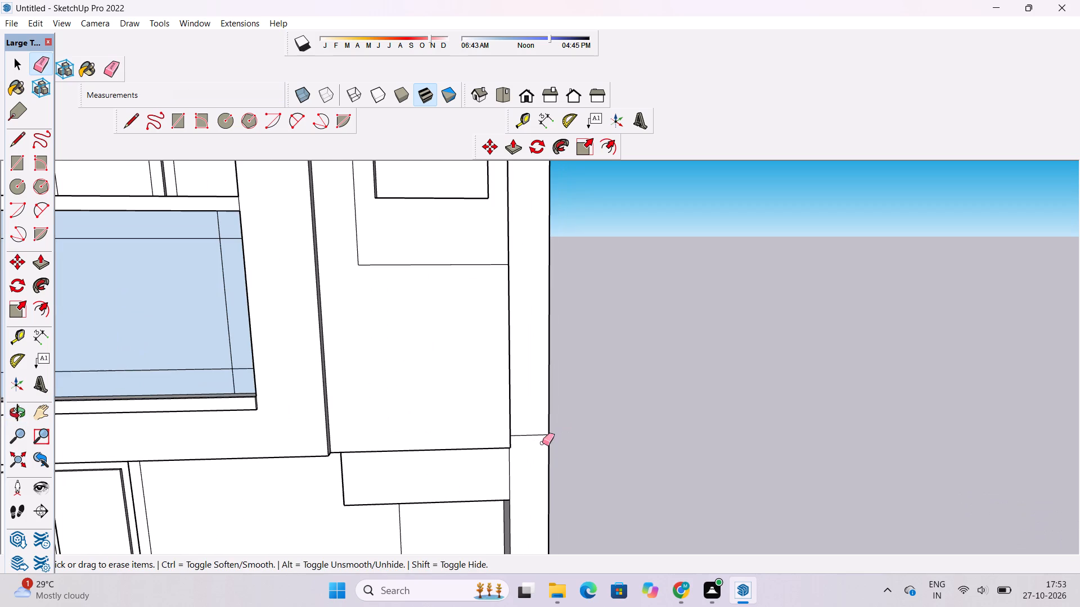
drag(529, 415, 524, 450)
Examine the column's base, its outer side and the adjoining side wall from several angles.
scroll(528, 441, down, 11)
key(o)
drag(579, 428, 526, 435)
scroll(490, 491, up, 4)
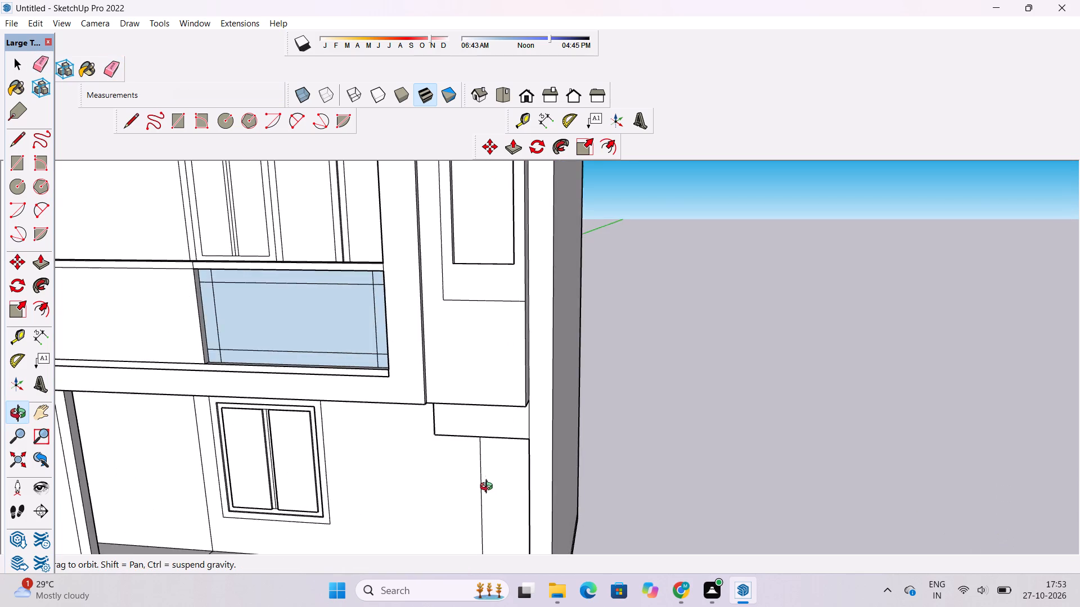
drag(492, 469, 516, 407)
scroll(524, 403, down, 3)
shift+drag(524, 403, 520, 440)
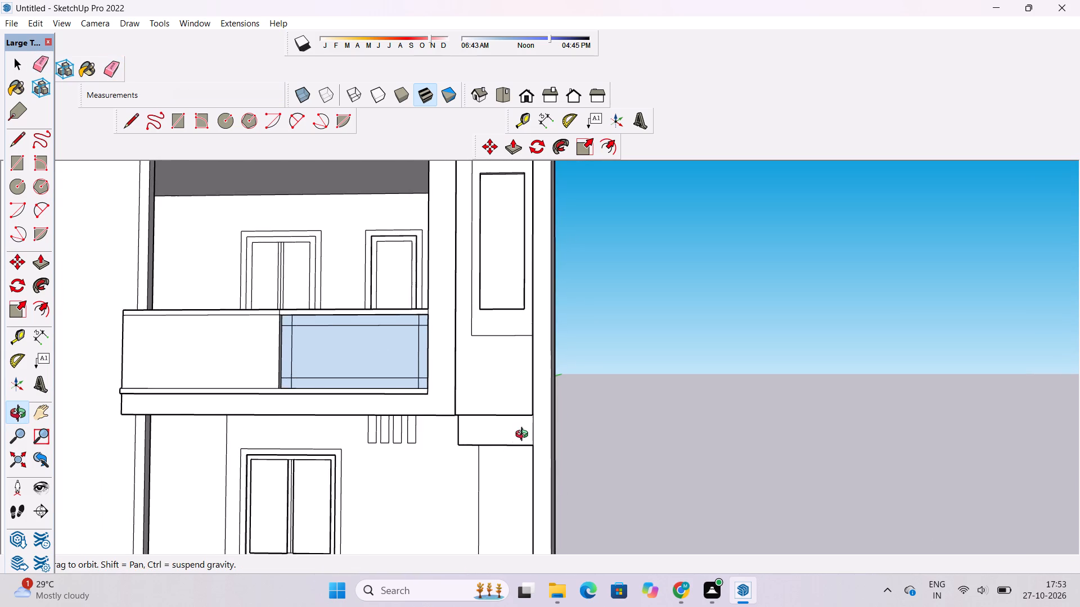
scroll(524, 431, down, 4)
shift+drag(526, 420, 508, 491)
drag(511, 309, 495, 447)
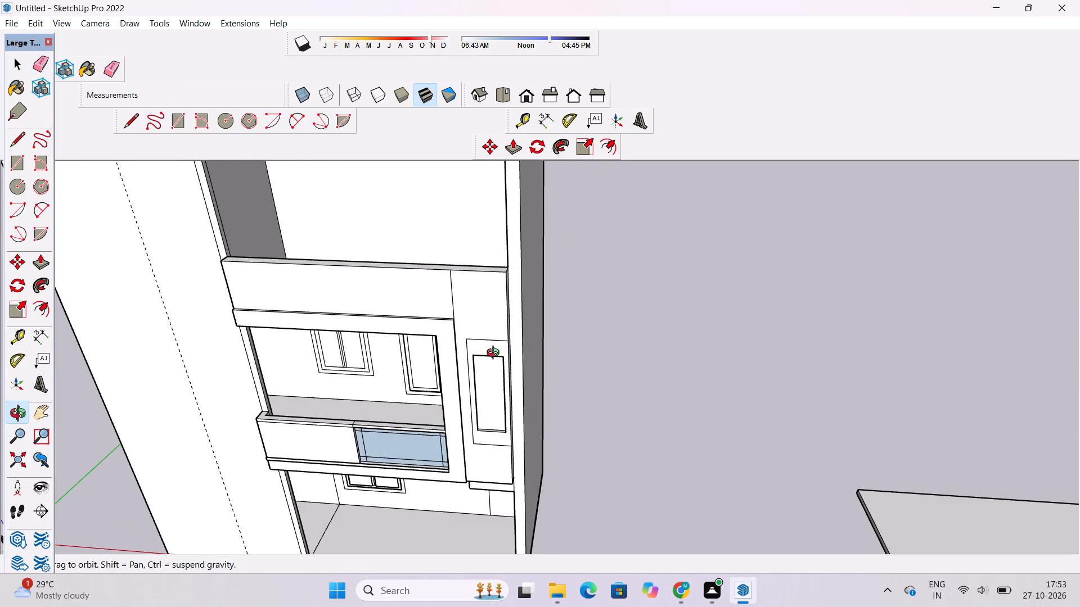
shift+drag(498, 353, 495, 406)
scroll(497, 406, up, 3)
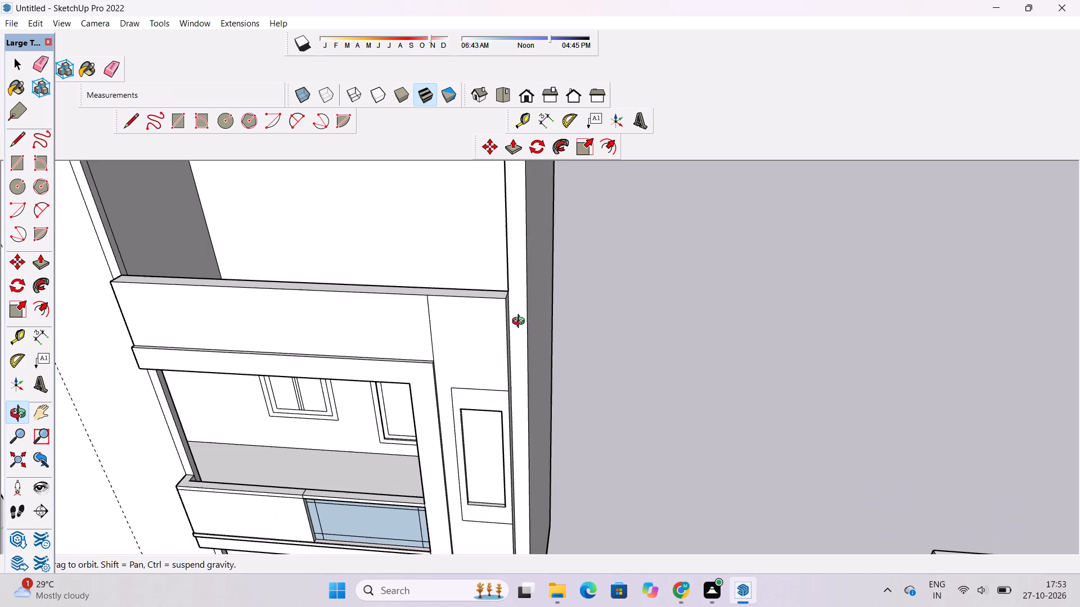
scroll(507, 328, up, 2)
scroll(503, 330, down, 6)
shift+drag(499, 429, 499, 366)
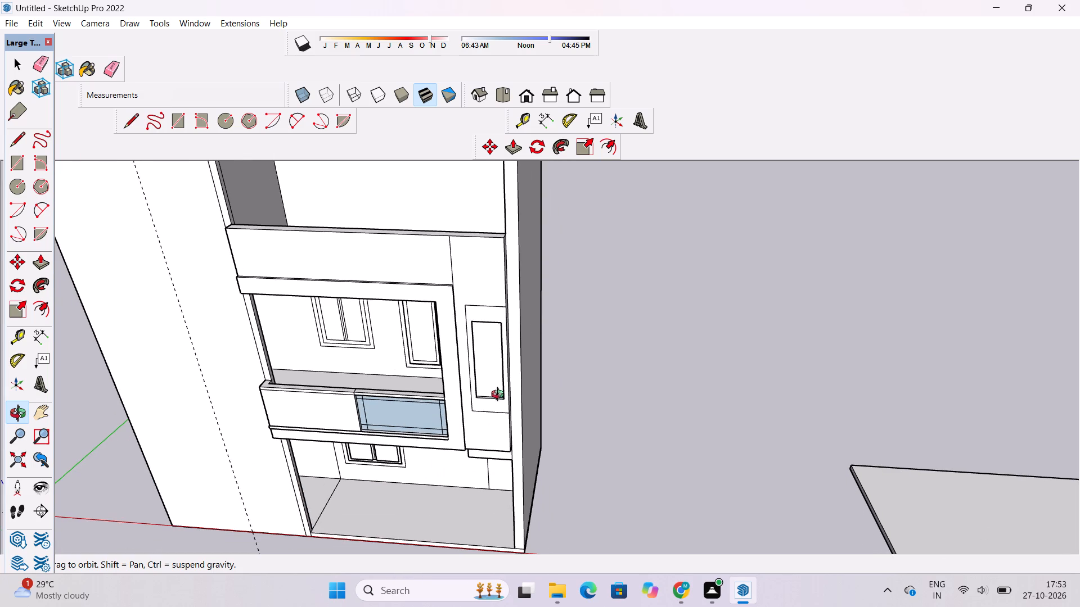
scroll(505, 423, up, 3)
drag(520, 402, 473, 417)
scroll(484, 364, down, 4)
shift+drag(487, 364, 485, 396)
scroll(496, 295, up, 1)
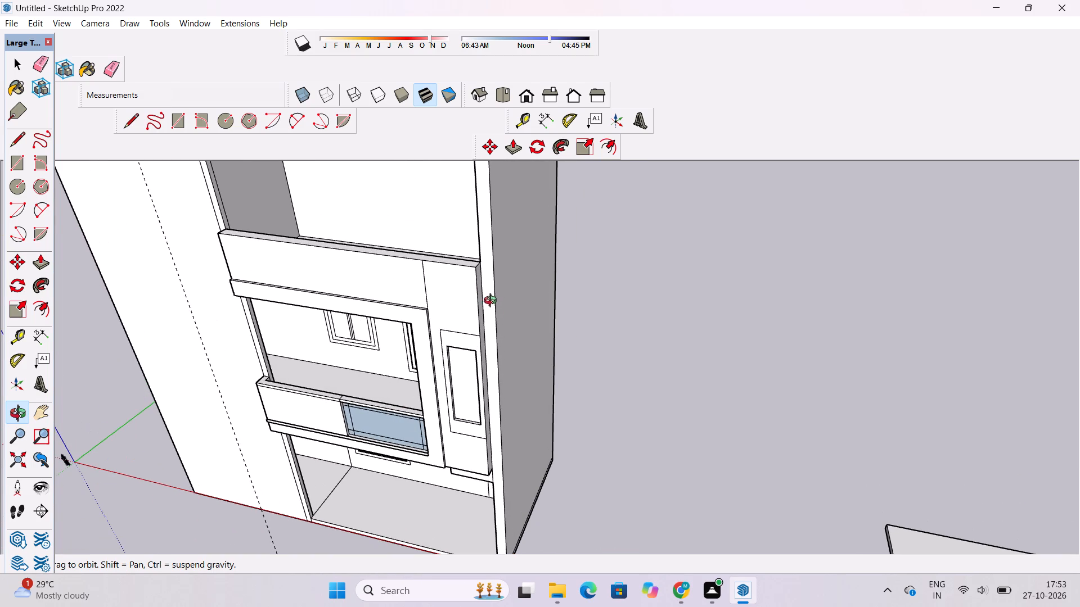
shift+drag(486, 329, 505, 267)
shift+drag(480, 368, 471, 373)
drag(469, 384, 525, 396)
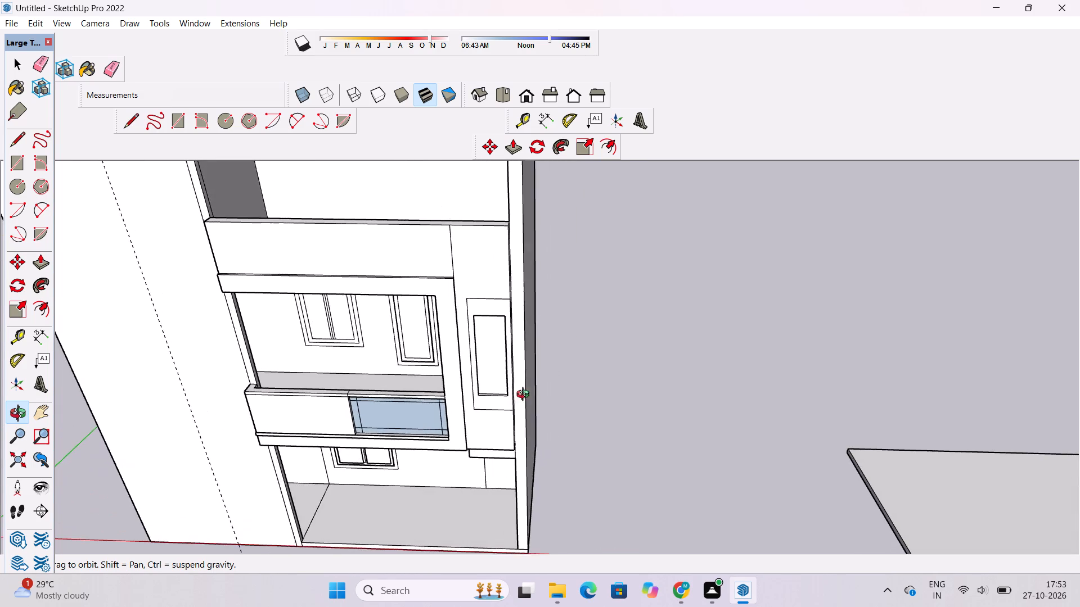
drag(525, 396, 525, 396)
Push/Pull the column's outer side face 3' 6" outward over the side wall's front, flush with its outer face, and clear the selection.
scroll(514, 420, up, 4)
shift+drag(514, 431, 520, 405)
drag(521, 412, 452, 427)
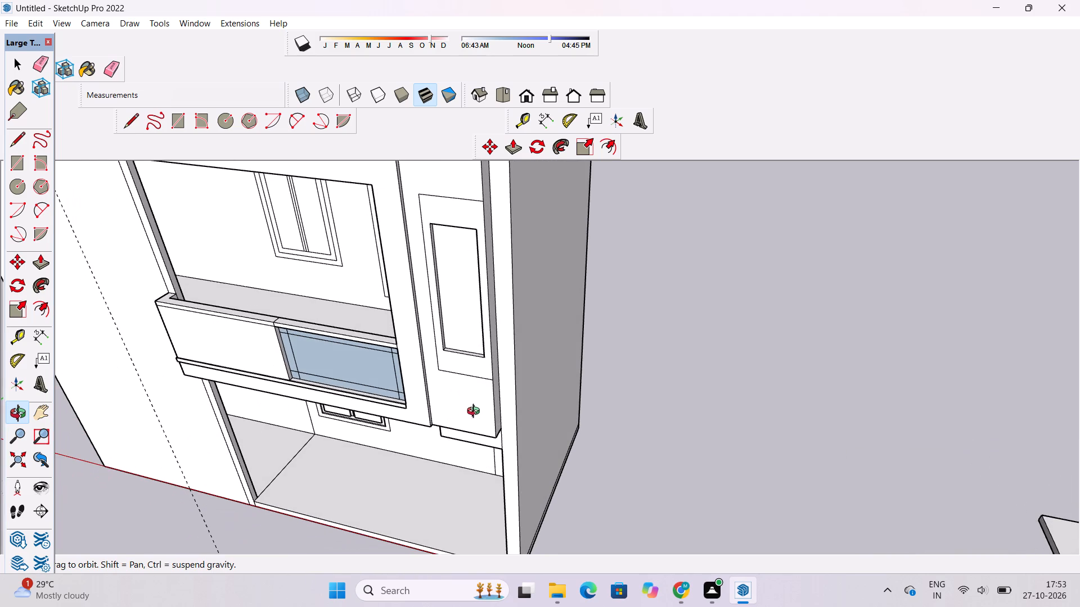
key(p)
scroll(489, 410, up, 3)
click(499, 407)
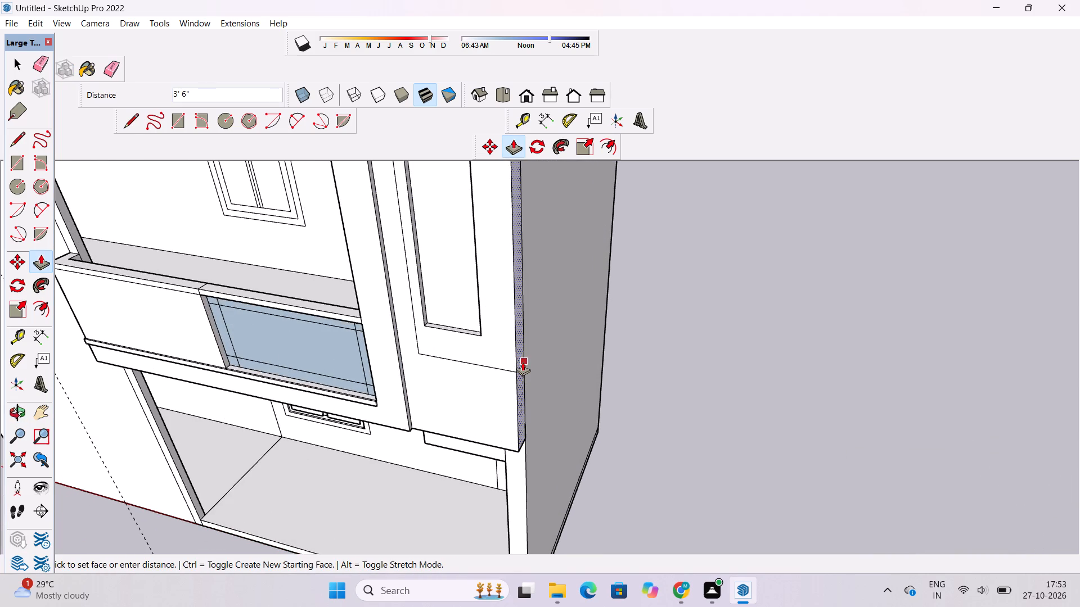
click(523, 362)
scroll(512, 455, down, 5)
key(o)
drag(493, 465, 593, 379)
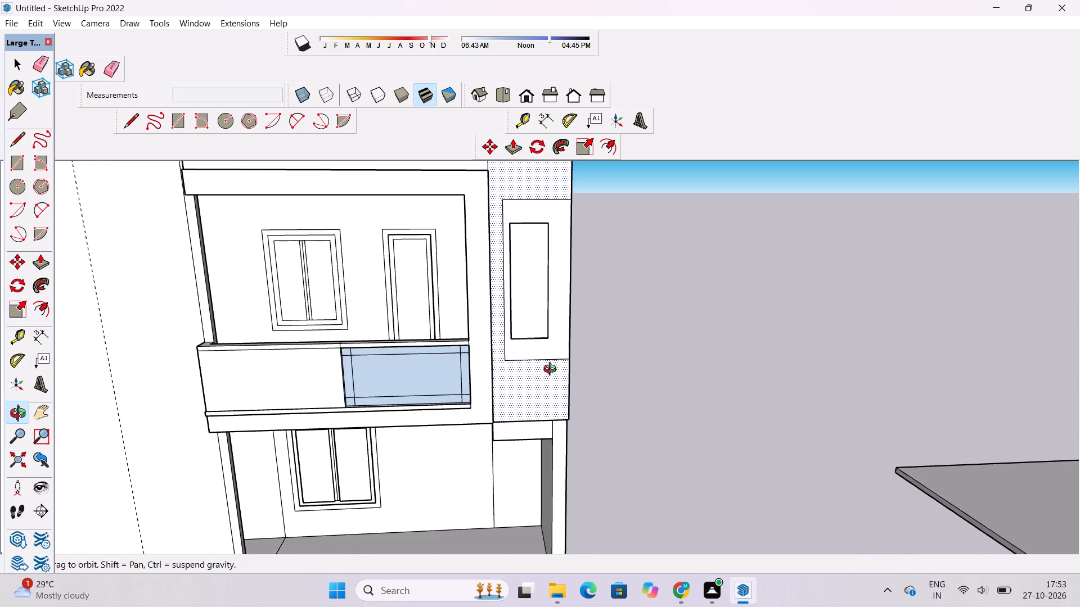
shift+drag(542, 374, 517, 393)
key(space)
click(613, 330)
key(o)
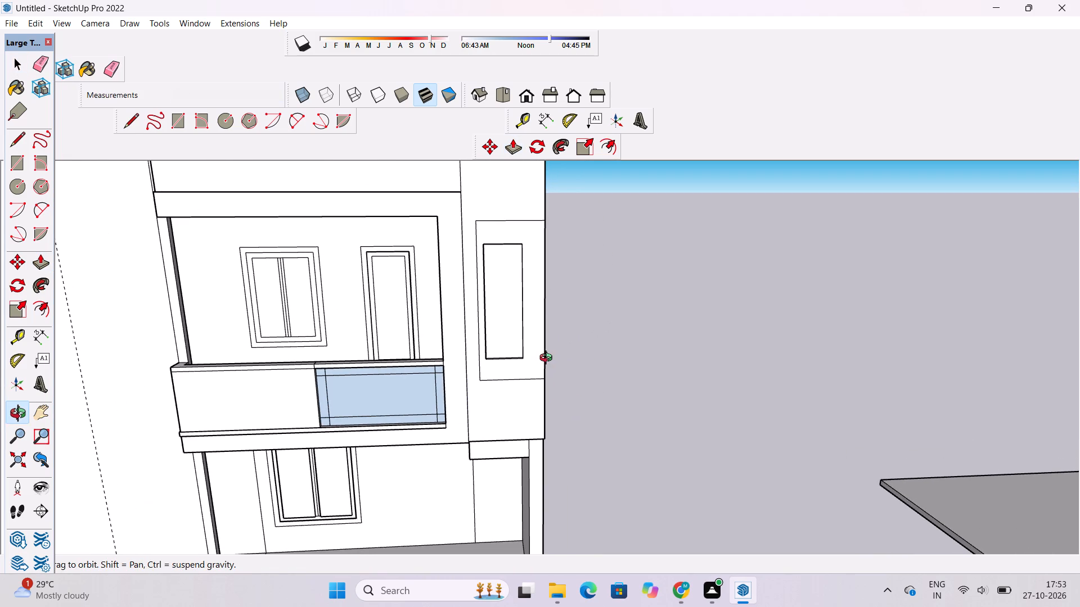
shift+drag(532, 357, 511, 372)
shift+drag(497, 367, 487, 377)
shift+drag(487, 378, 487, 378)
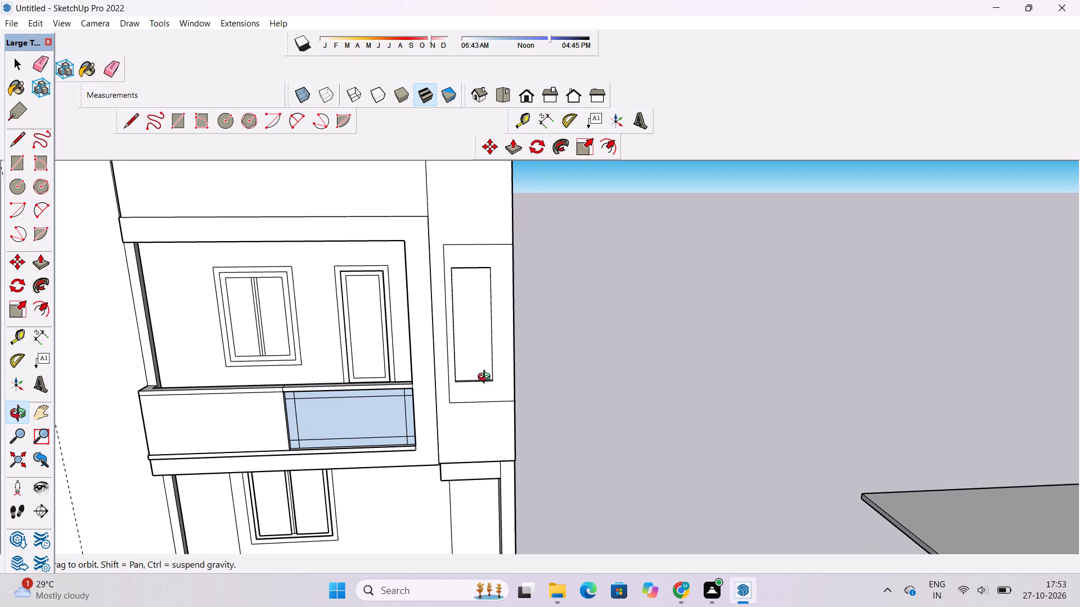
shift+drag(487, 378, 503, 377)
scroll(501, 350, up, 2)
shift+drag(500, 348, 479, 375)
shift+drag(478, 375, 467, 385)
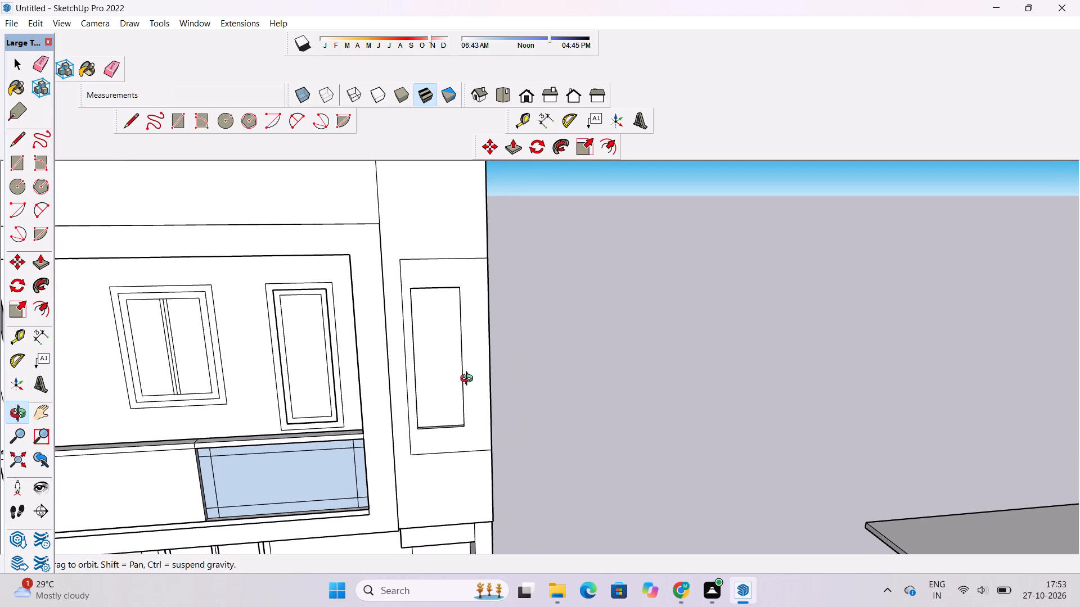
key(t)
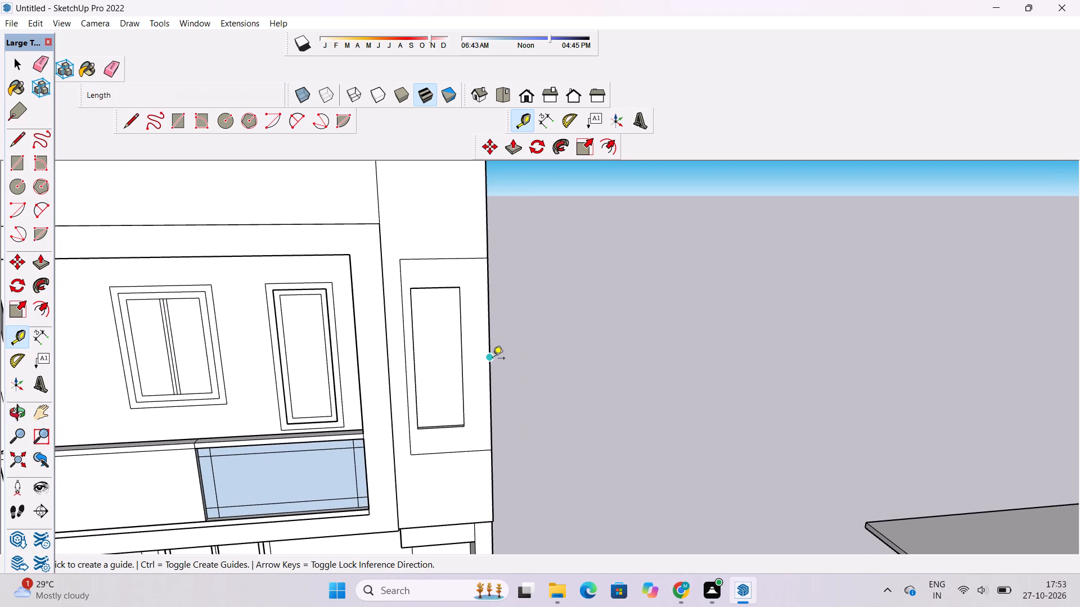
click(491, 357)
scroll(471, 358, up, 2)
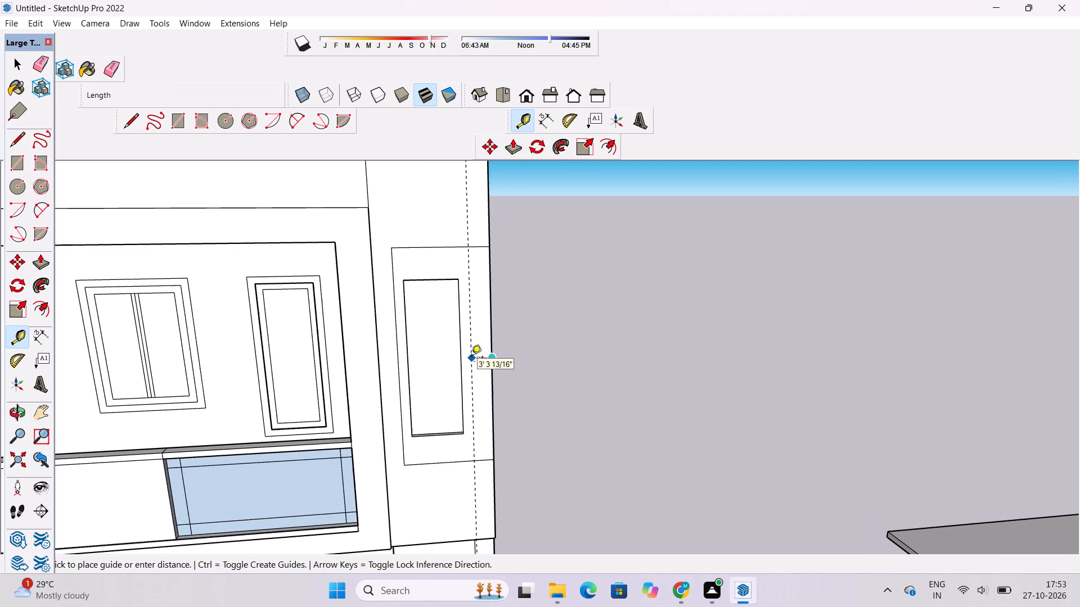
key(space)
Place a vertical guide line on the column's front face, 1.5' outward from the recessed panel's outer edge.
key(t)
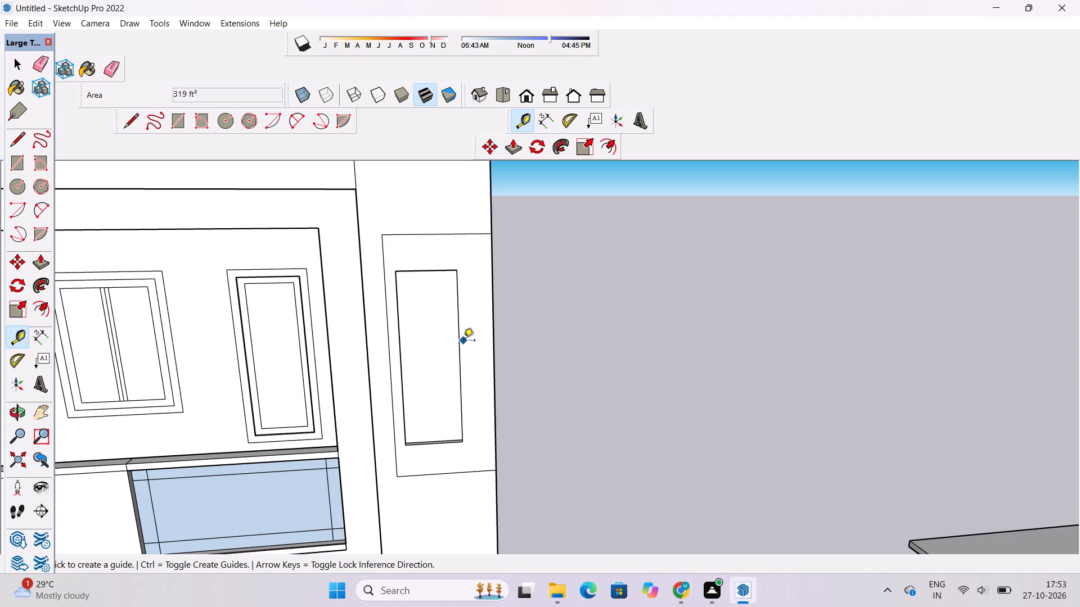
click(460, 361)
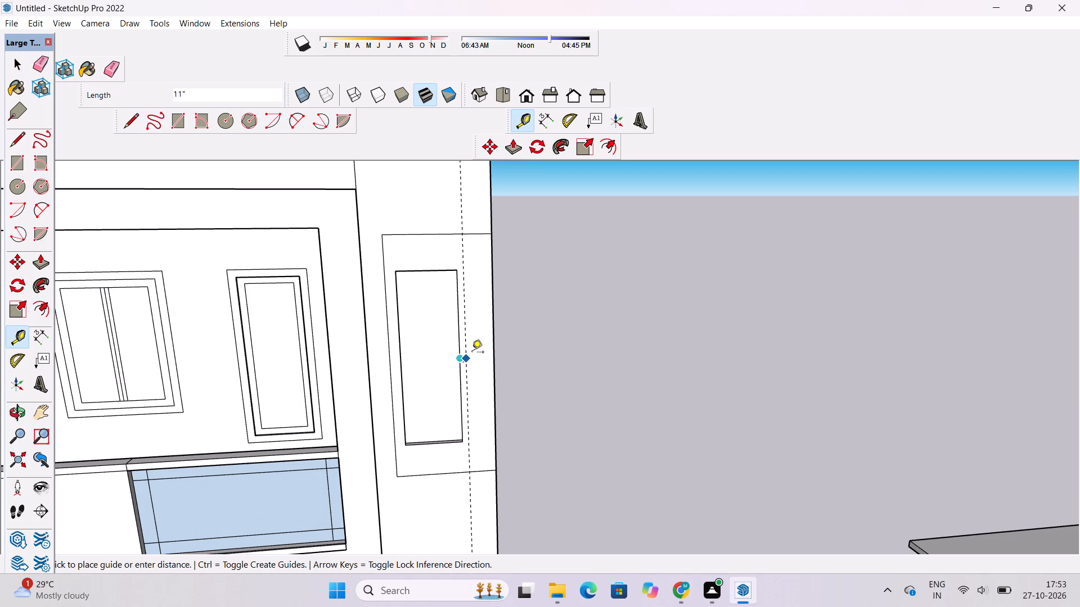
scroll(474, 352, up, 3)
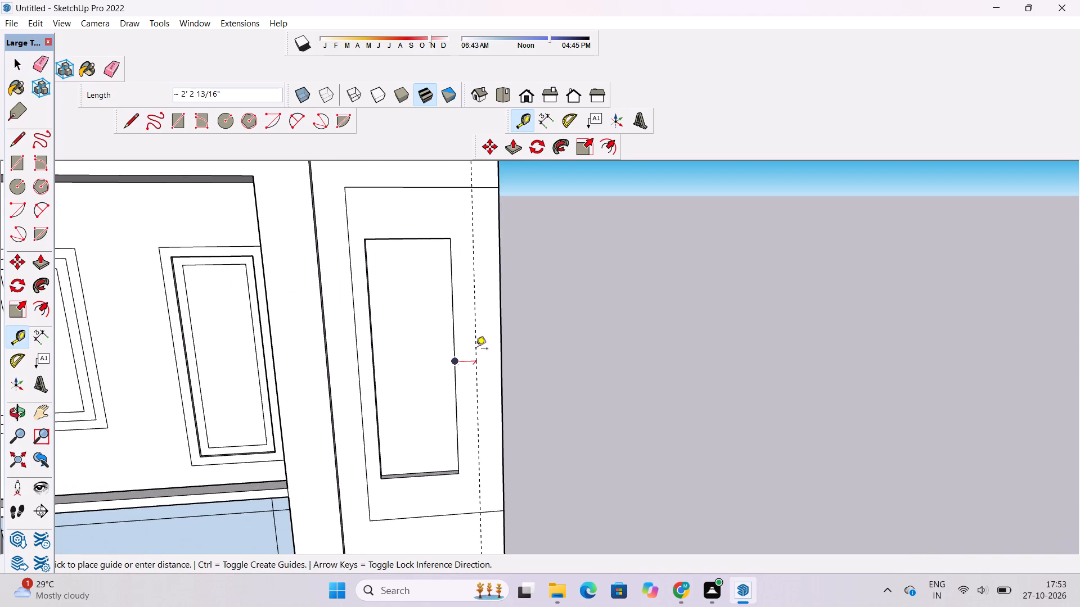
text(1.5')
key(Return)
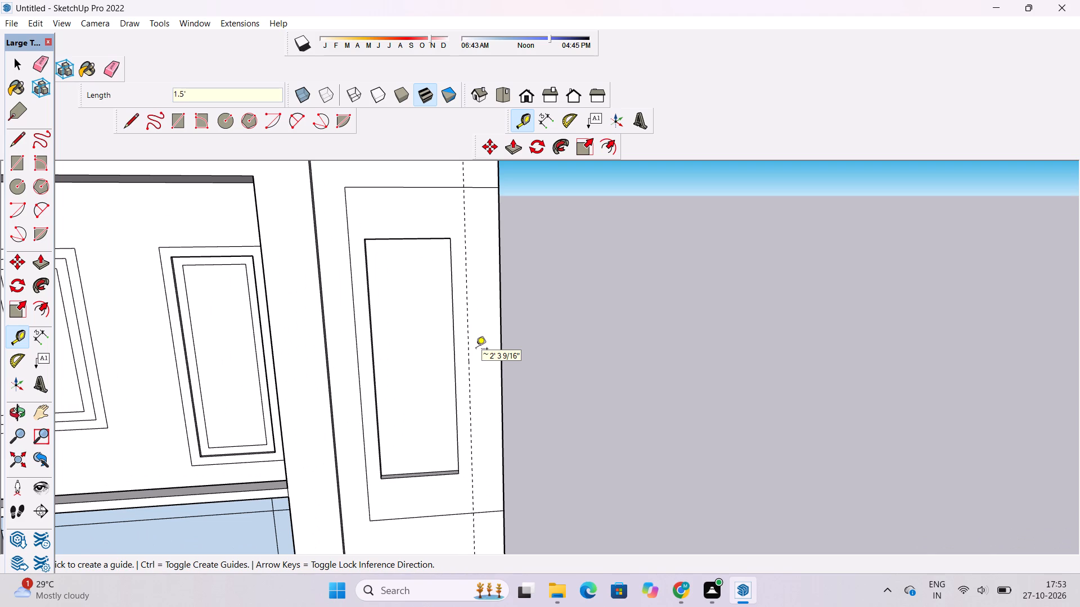
Draw a 36' vertical line along the guide, joining the panel frame's upper and lower horizontal lines.
key(l)
scroll(462, 384, down, 4)
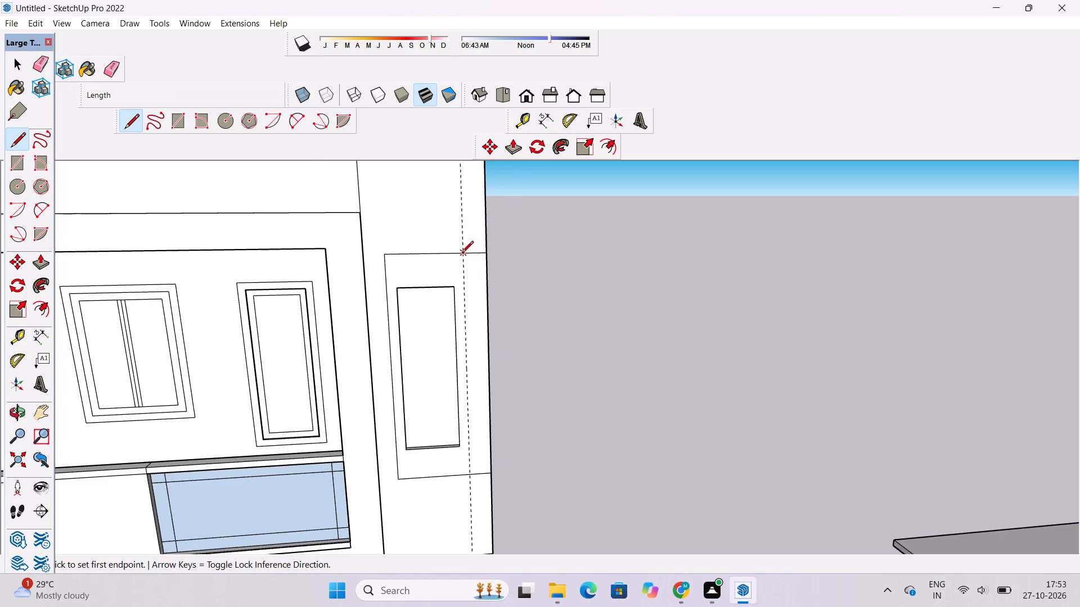
click(462, 253)
click(475, 476)
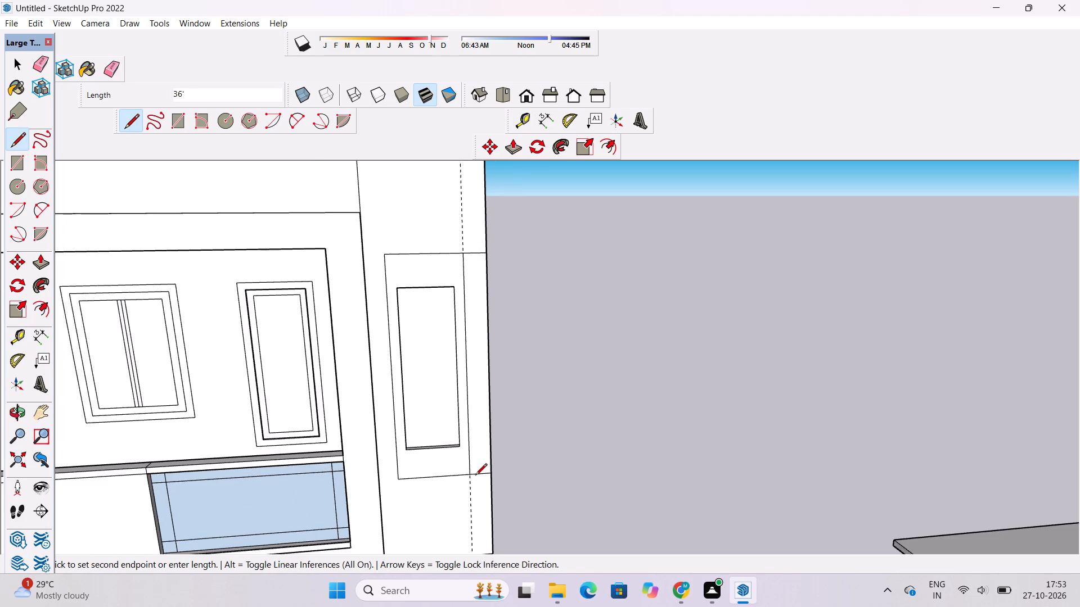
Erase the guide and the two leftover horizontal line segments between the frame's new vertical edge and the column's outer edge.
key(e)
click(472, 509)
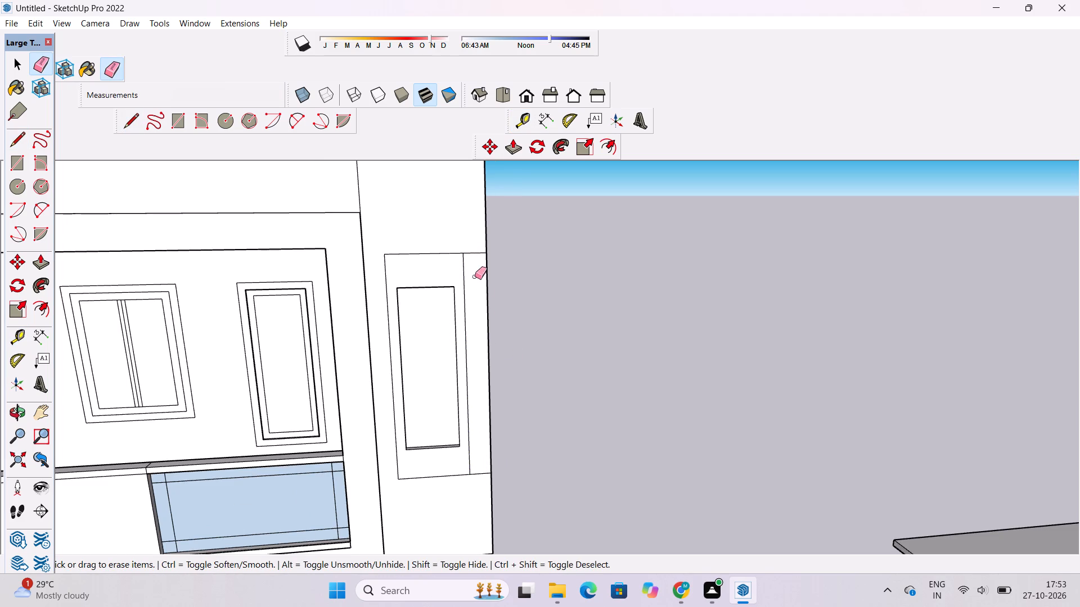
drag(471, 248, 469, 262)
scroll(467, 276, down, 6)
scroll(472, 436, up, 9)
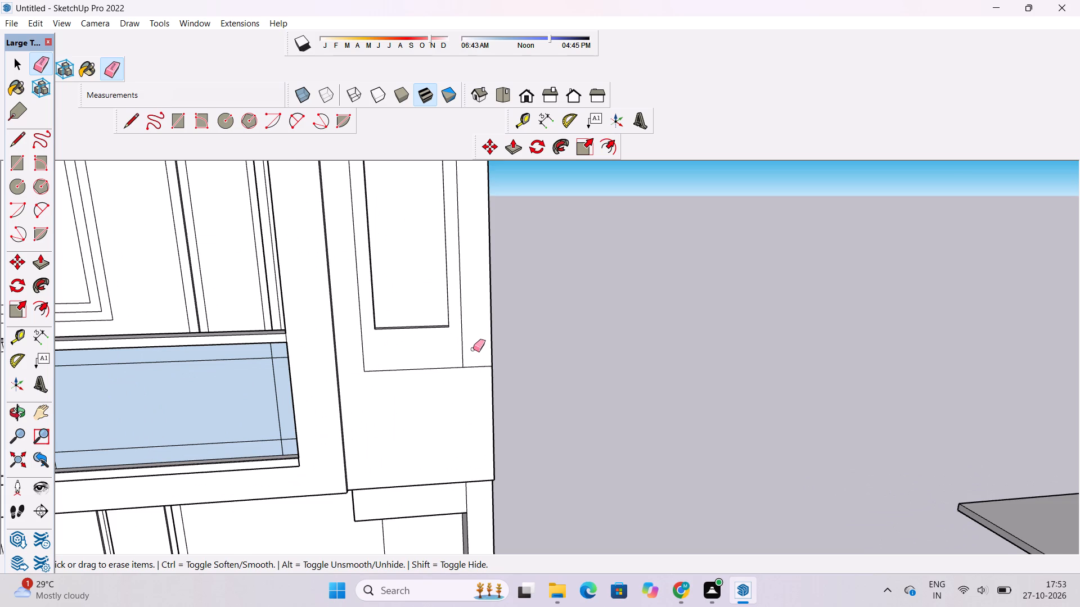
drag(473, 349, 473, 360)
Examine the widened column, its framed recessed panel and the adjoining side wall from several angles.
scroll(473, 418, down, 8)
key(o)
drag(542, 420, 391, 417)
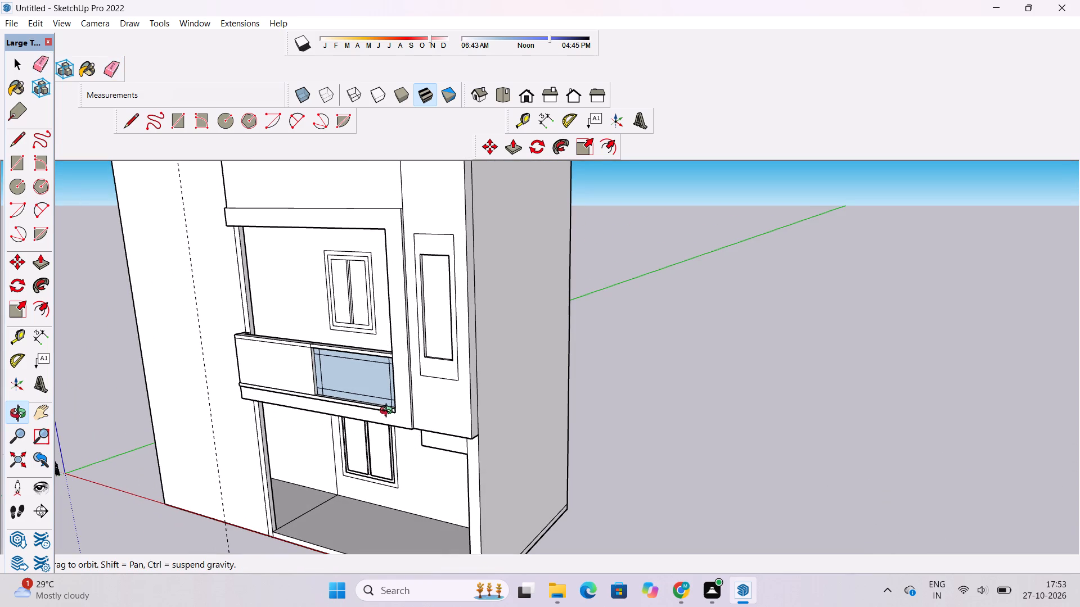
scroll(405, 397, down, 1)
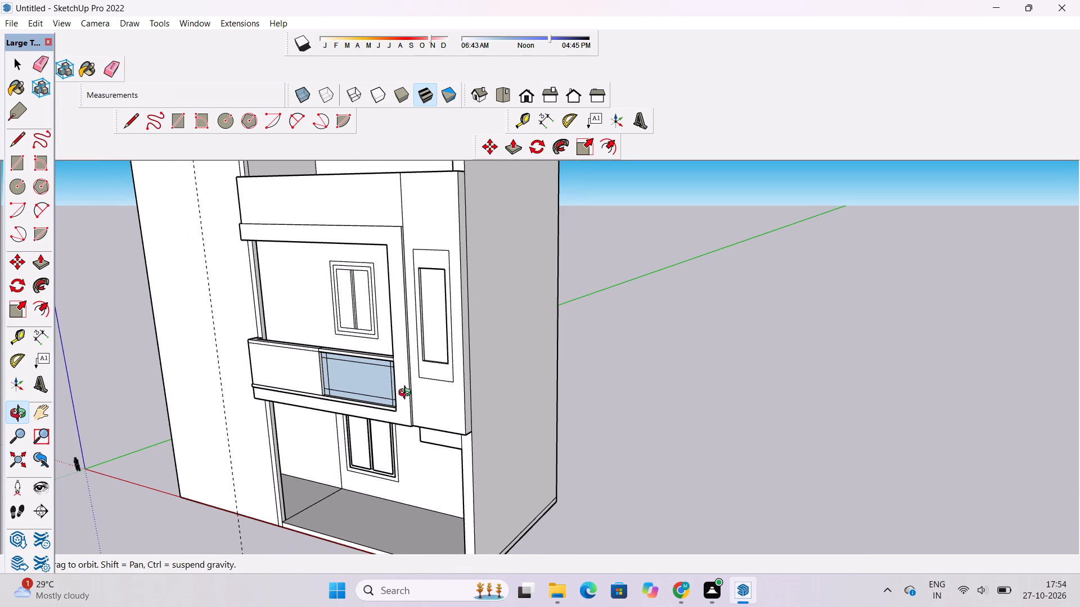
shift+click(408, 394)
drag(443, 388, 402, 398)
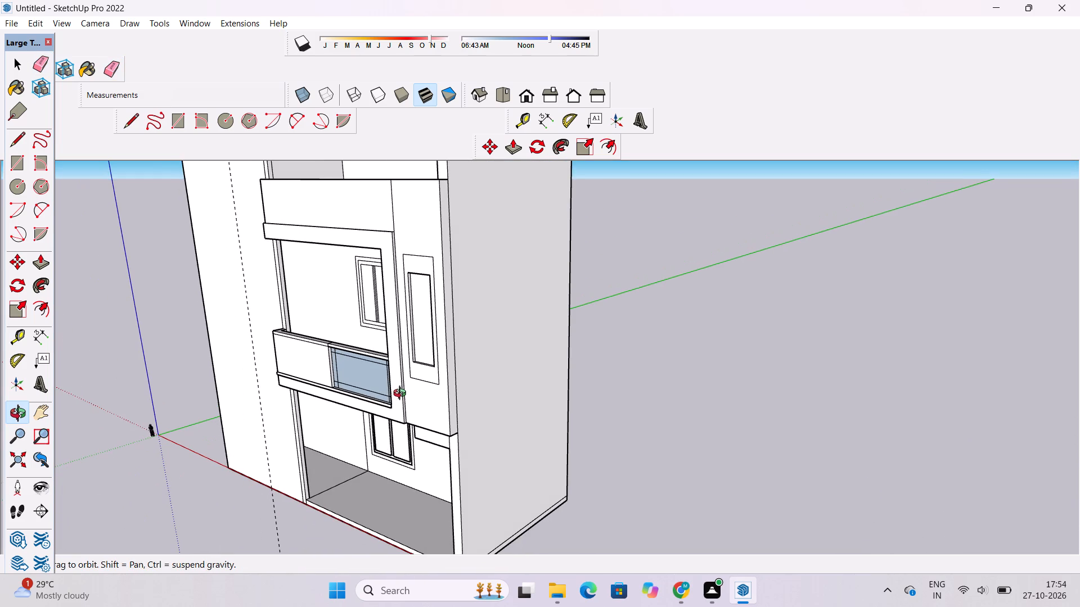
shift+drag(402, 394, 405, 388)
drag(409, 384, 404, 385)
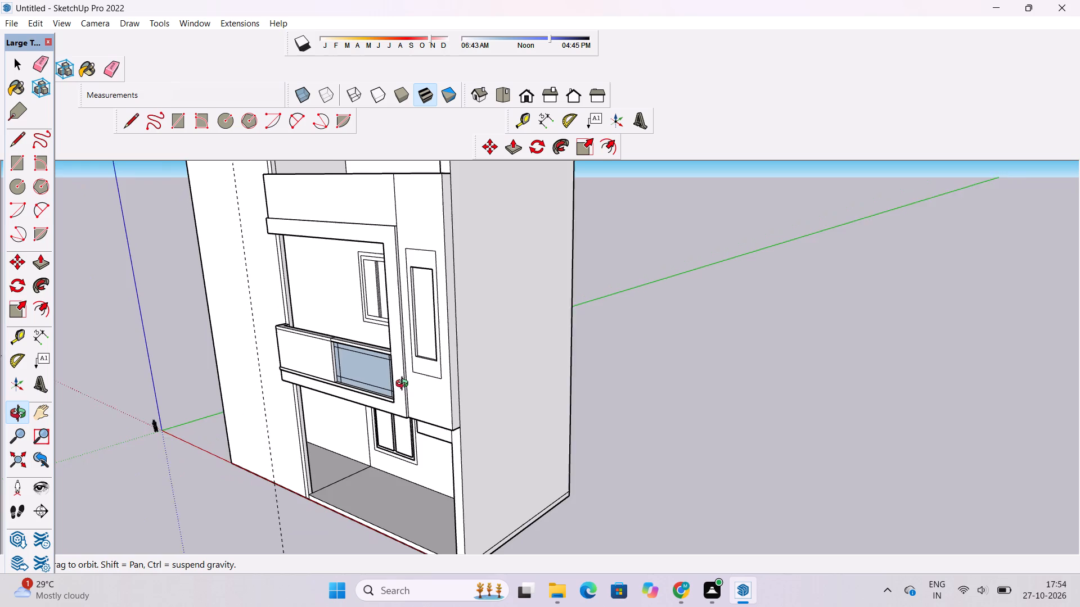
drag(404, 385, 399, 386)
scroll(399, 386, up, 2)
drag(399, 385, 414, 385)
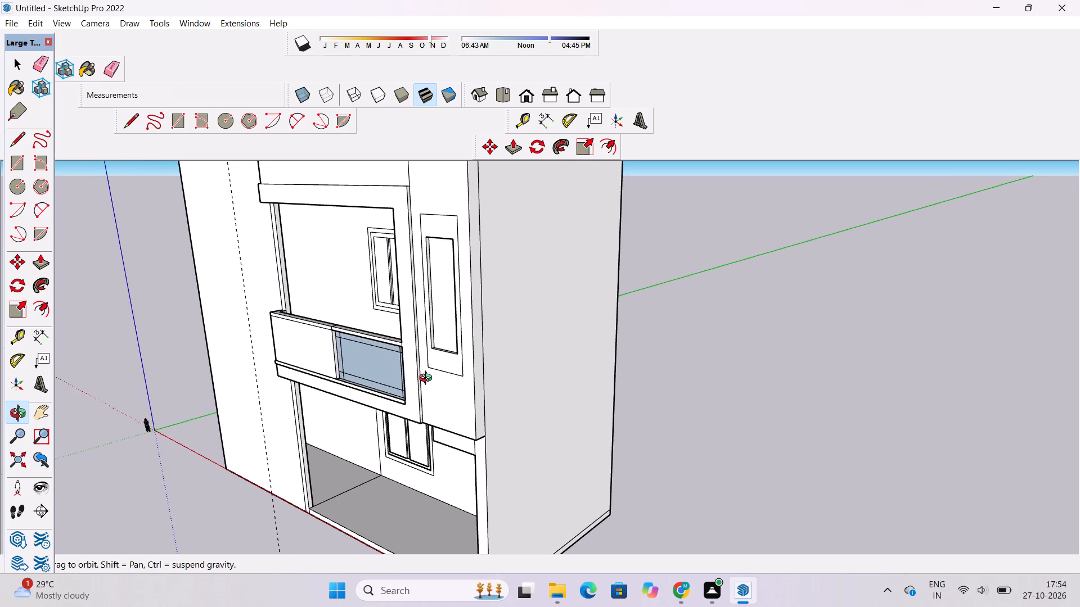
click(428, 379)
scroll(428, 379, up, 2)
shift+drag(428, 379, 433, 383)
drag(447, 375, 435, 378)
scroll(434, 378, down, 1)
drag(434, 378, 440, 369)
drag(479, 360, 457, 363)
scroll(457, 363, down, 1)
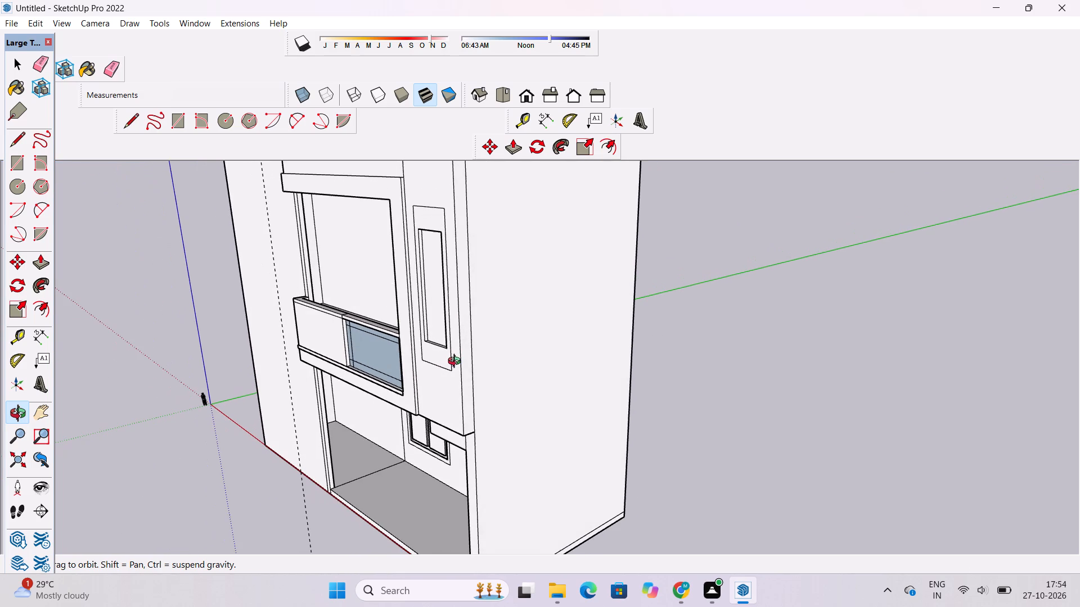
click(457, 363)
scroll(456, 364, down, 2)
drag(456, 364, 502, 357)
scroll(502, 357, down, 1)
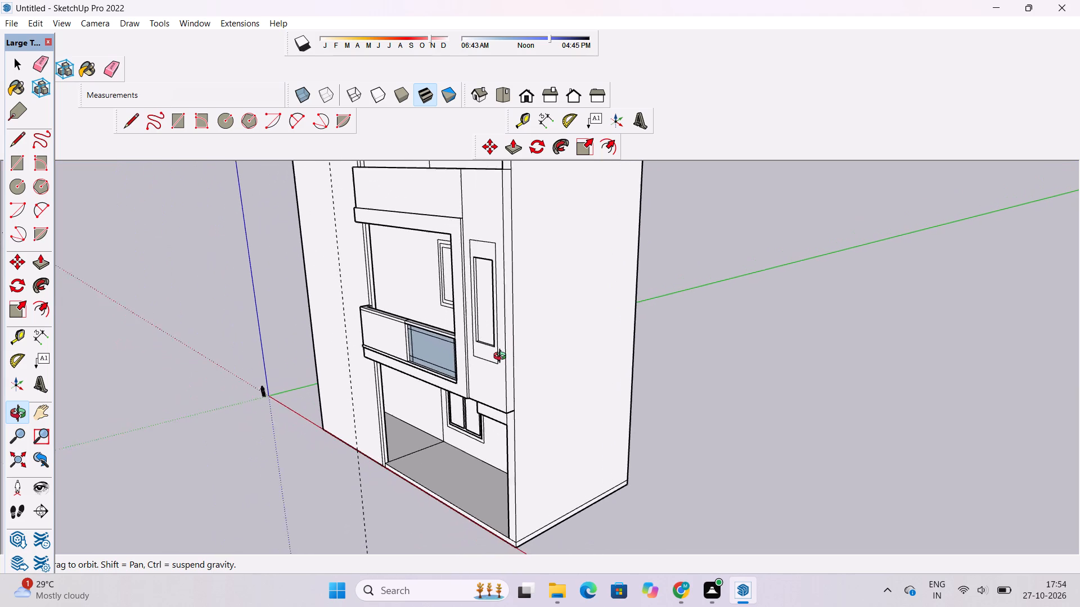
scroll(502, 357, down, 4)
scroll(502, 357, up, 2)
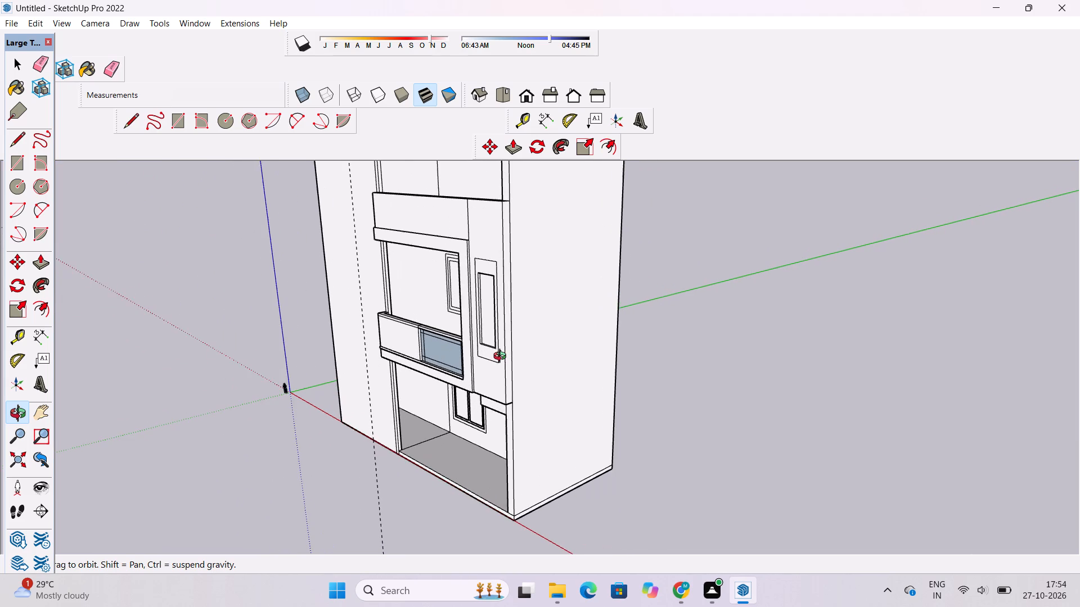
scroll(502, 357, down, 4)
shift+drag(503, 355, 510, 369)
drag(510, 369, 528, 405)
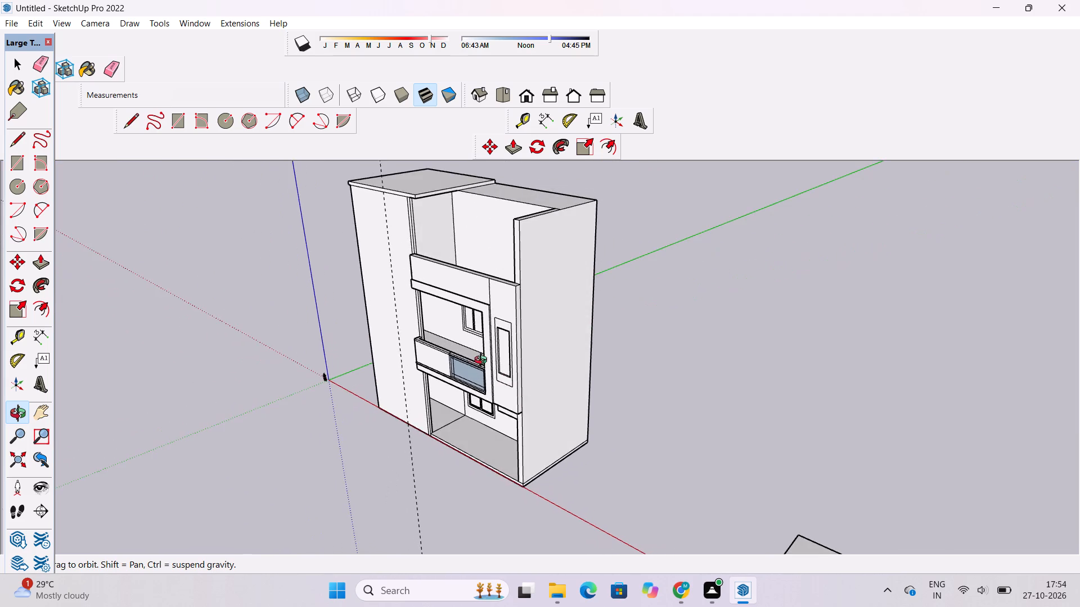
Examine the open top level, its front parapet, the surrounding walls and the adjacent roof slab from several angles.
scroll(483, 361, down, 4)
drag(417, 405, 605, 298)
scroll(538, 255, up, 4)
shift+drag(535, 258, 461, 314)
drag(447, 328, 399, 384)
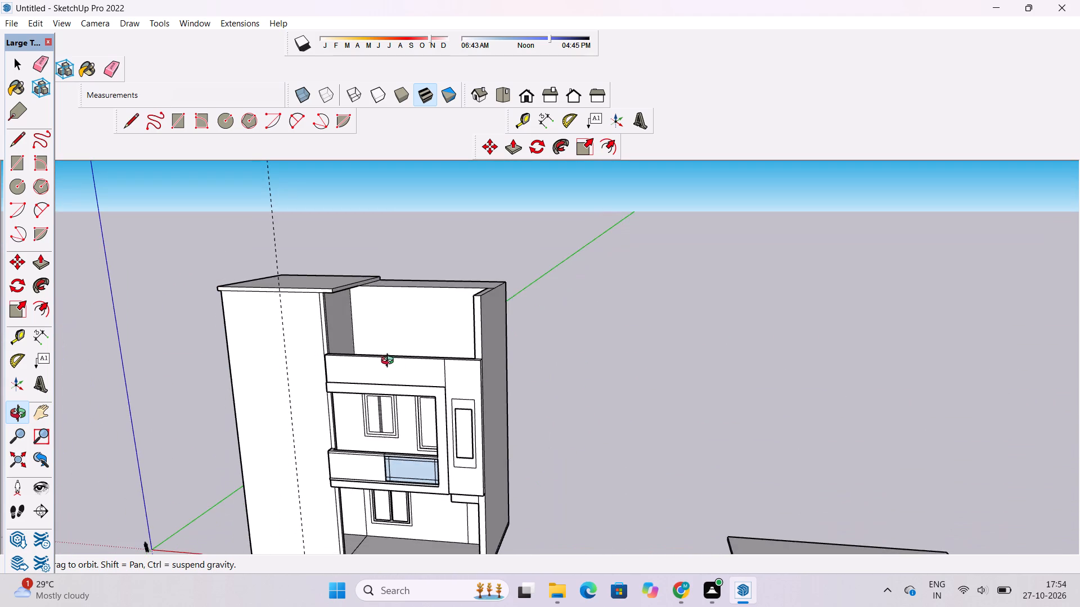
scroll(336, 341, up, 11)
drag(363, 333, 335, 356)
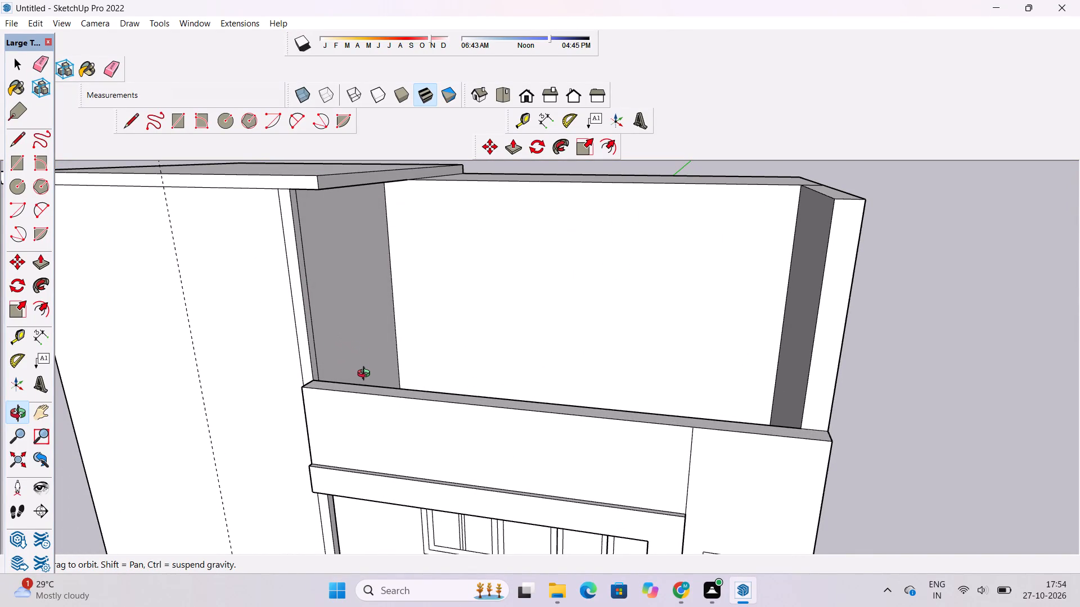
shift+drag(366, 403, 375, 384)
scroll(375, 384, down, 4)
shift+drag(377, 382, 311, 390)
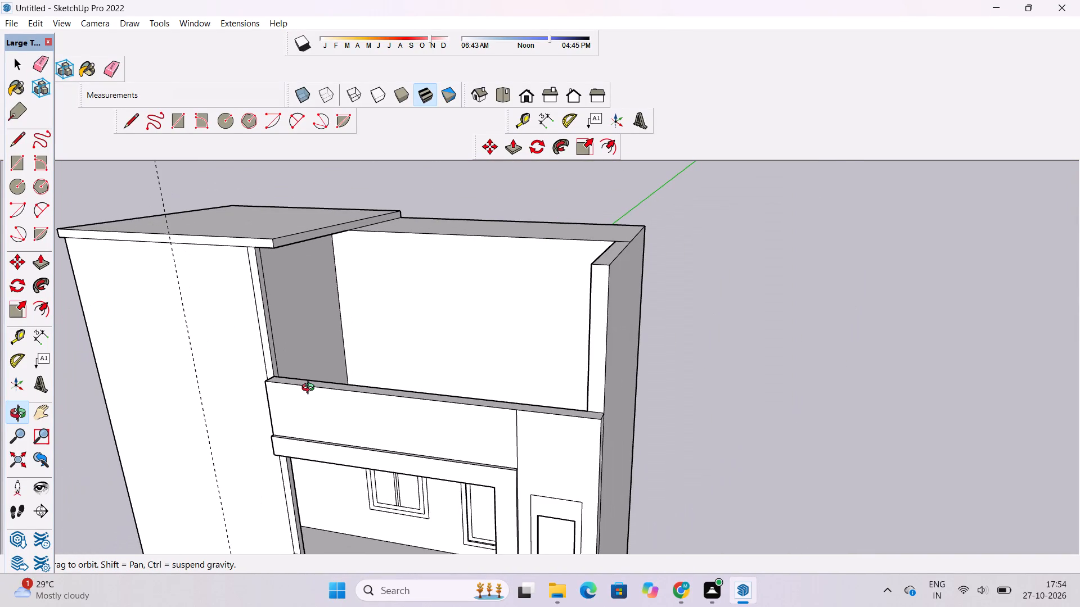
shift+drag(313, 378, 315, 407)
drag(315, 409, 361, 401)
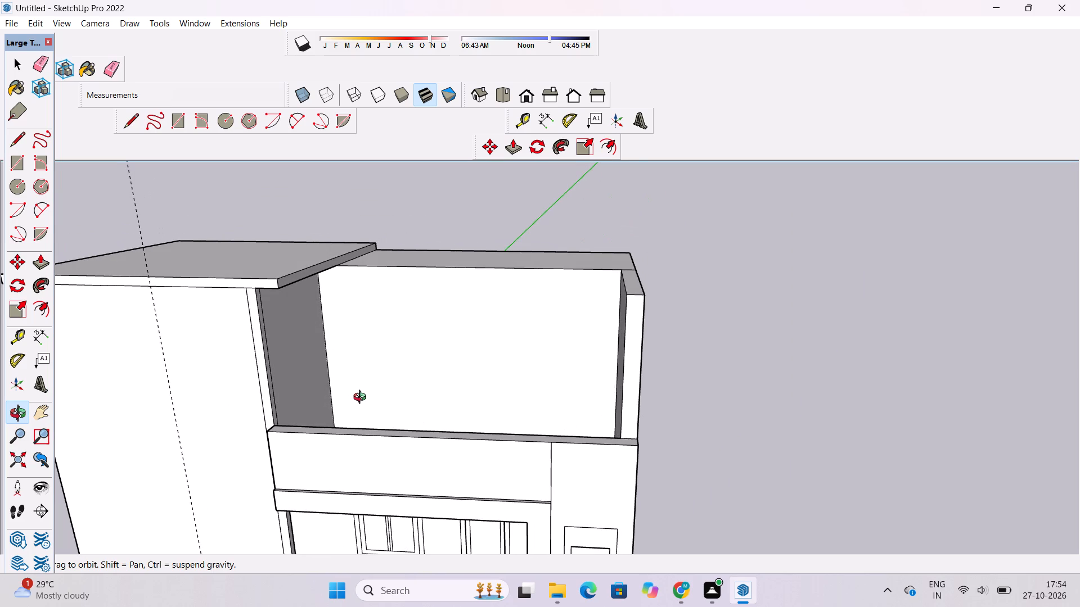
shift+drag(356, 419, 354, 448)
drag(337, 455, 335, 423)
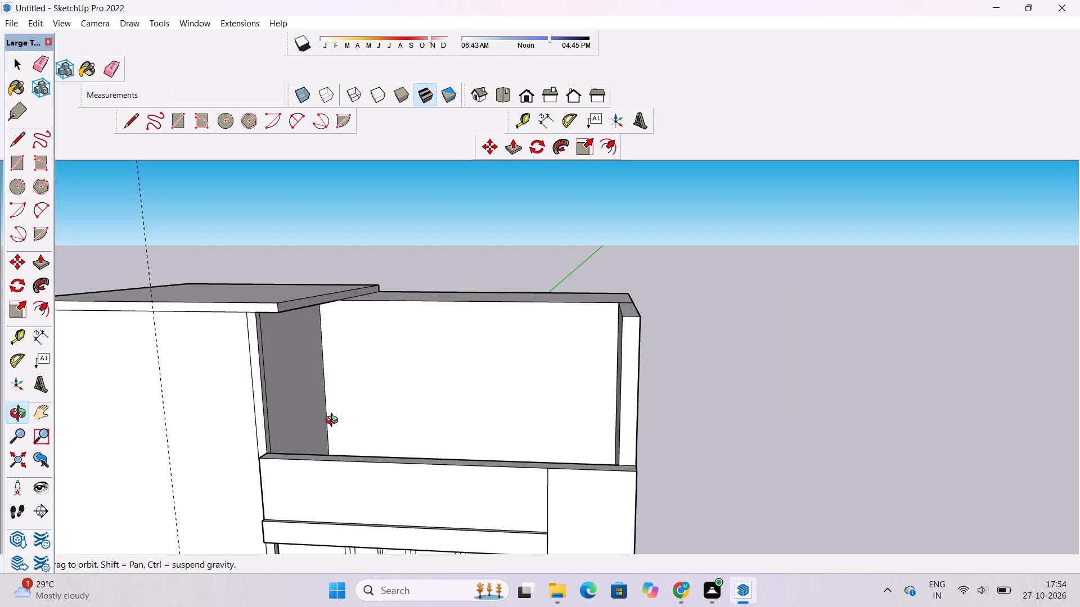
scroll(334, 422, up, 4)
scroll(334, 421, down, 2)
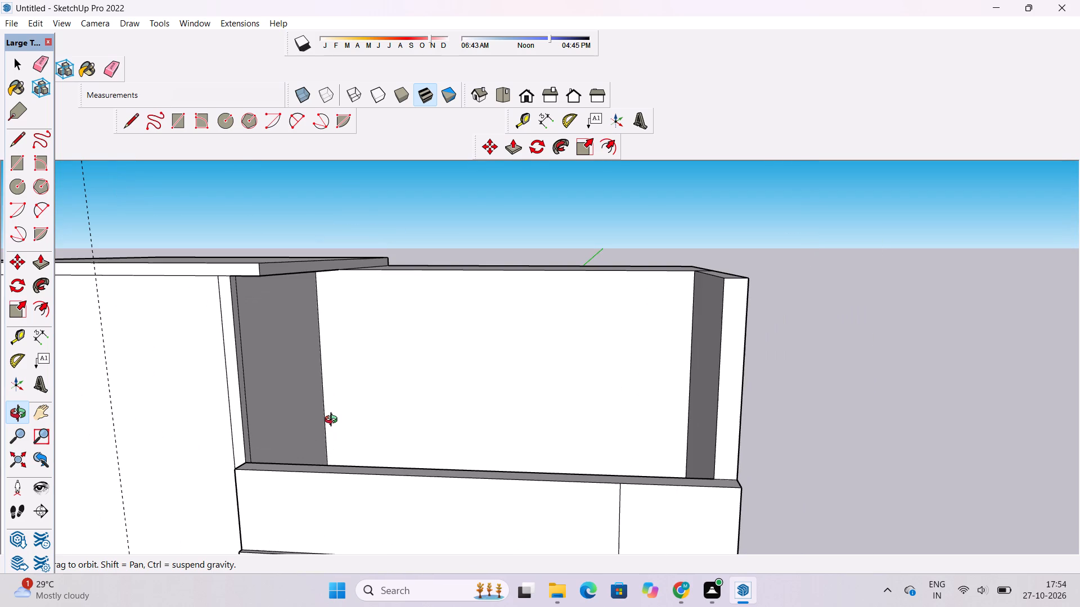
scroll(334, 421, down, 2)
shift+drag(330, 445, 327, 388)
drag(327, 388, 457, 482)
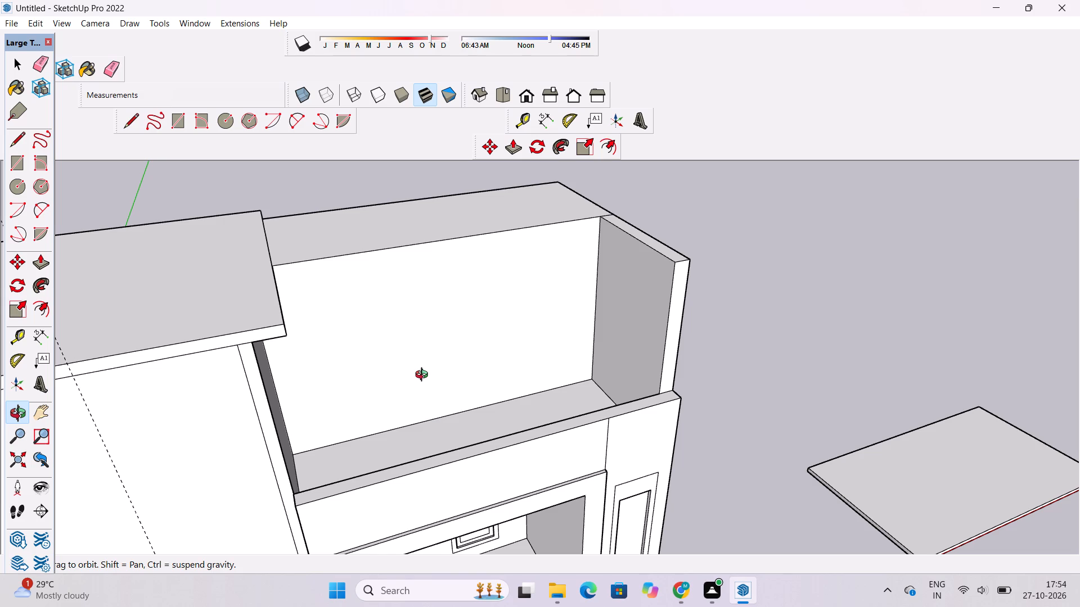
shift+drag(429, 392, 420, 390)
drag(456, 406, 436, 410)
scroll(435, 410, down, 2)
drag(454, 433, 336, 447)
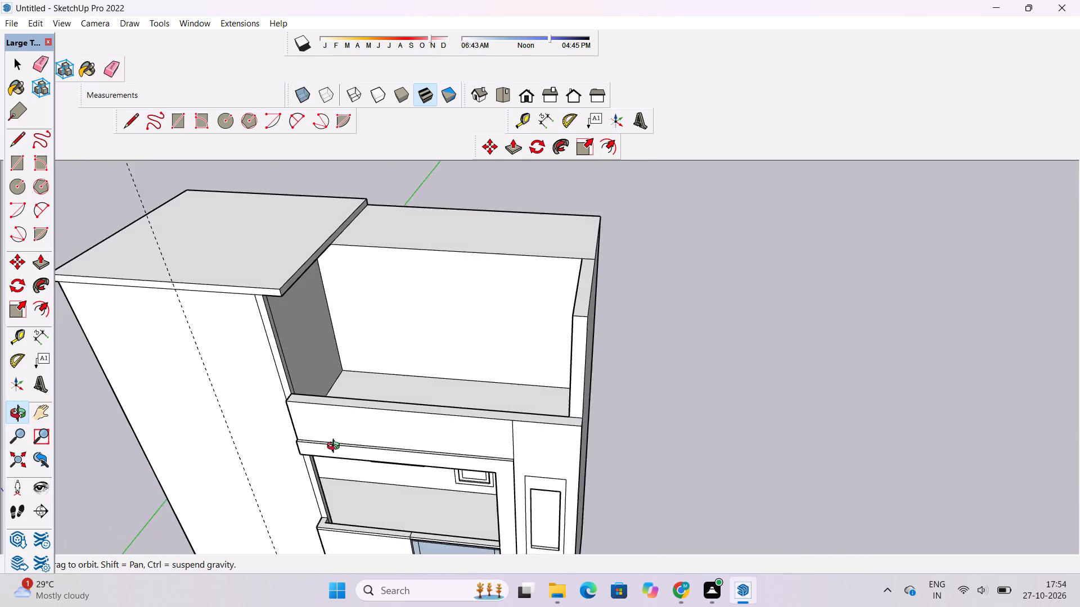
drag(336, 447, 548, 468)
scroll(581, 422, up, 2)
shift+drag(520, 443, 496, 438)
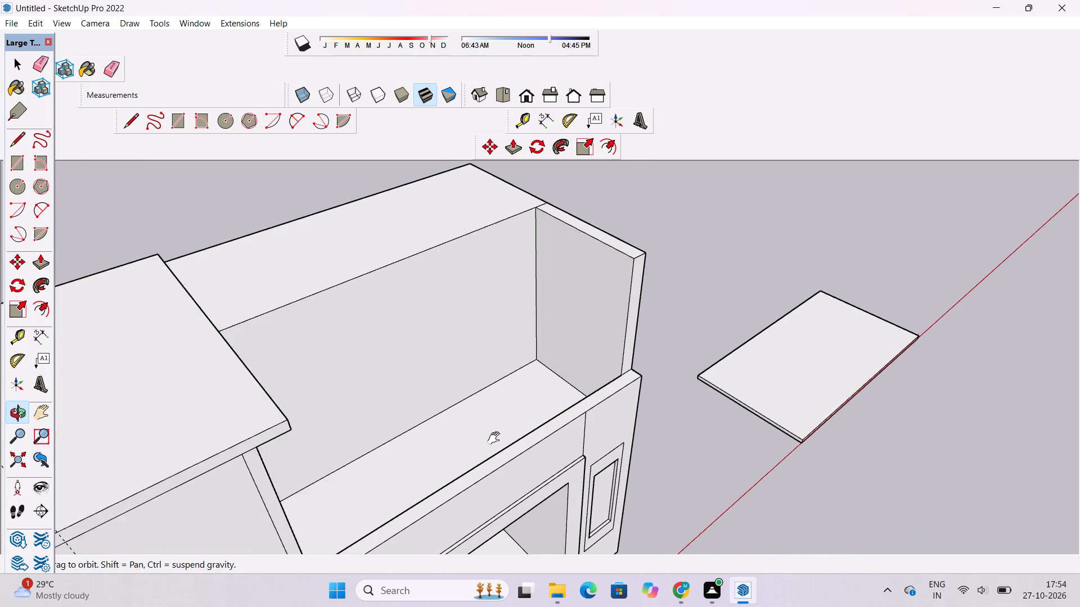
shift+drag(496, 438, 460, 457)
scroll(463, 416, down, 5)
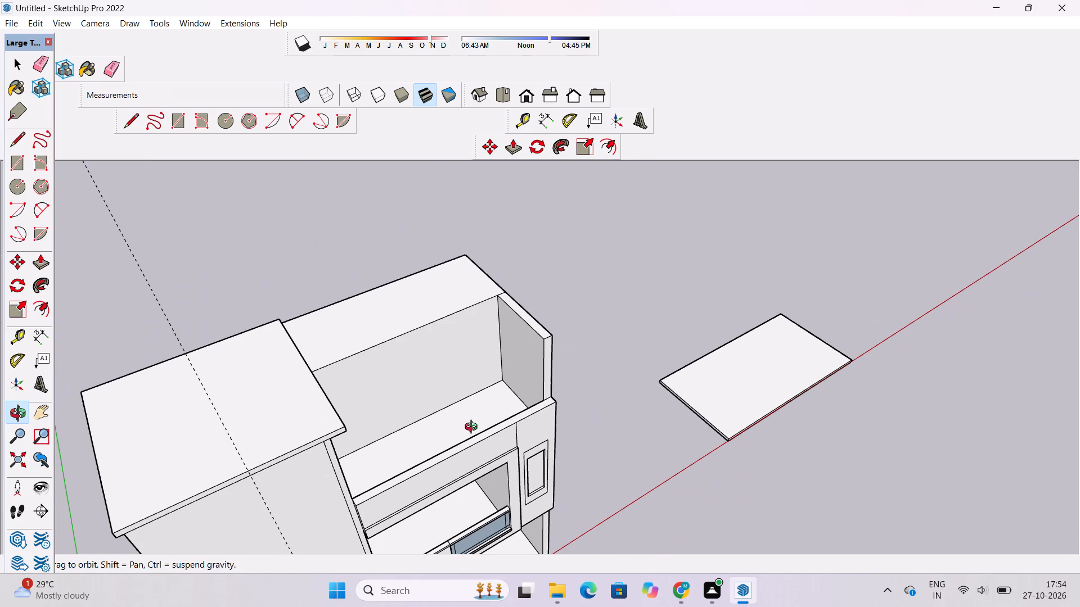
drag(528, 442, 451, 323)
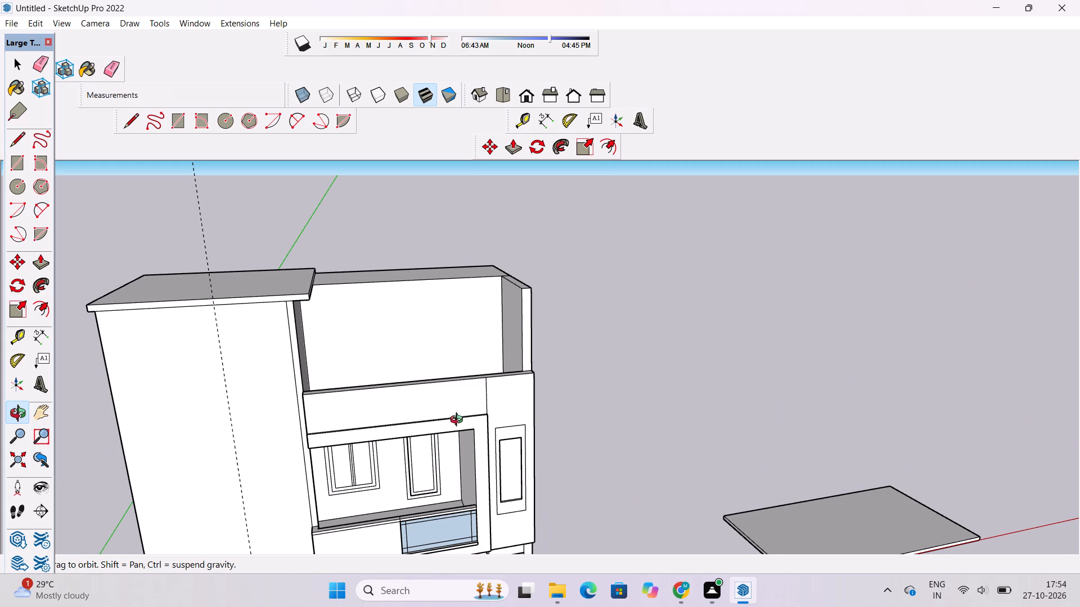
scroll(460, 420, up, 1)
drag(445, 424, 429, 429)
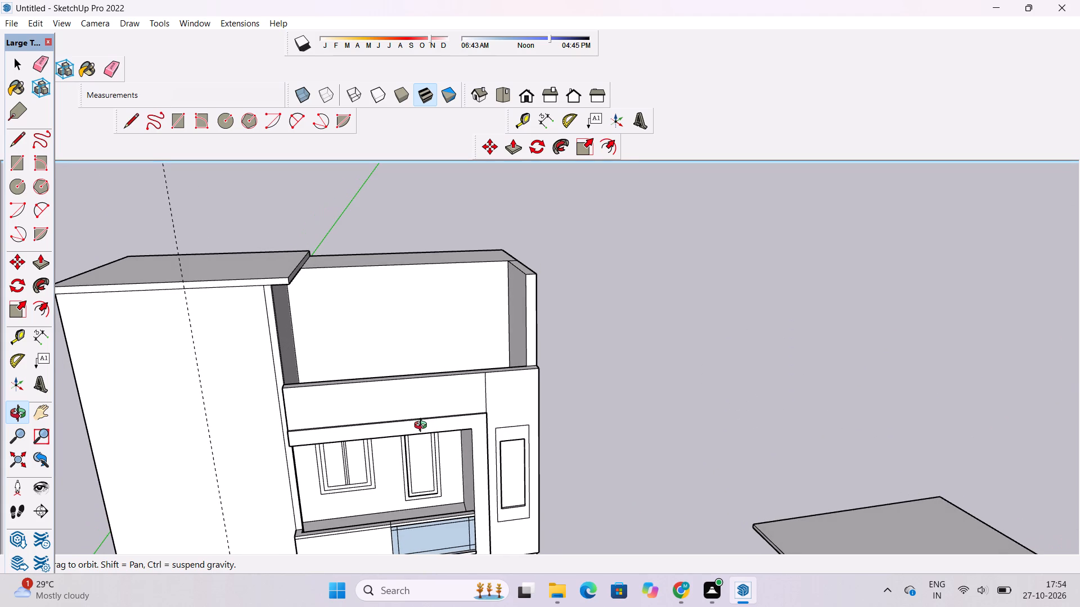
scroll(422, 425, down, 1)
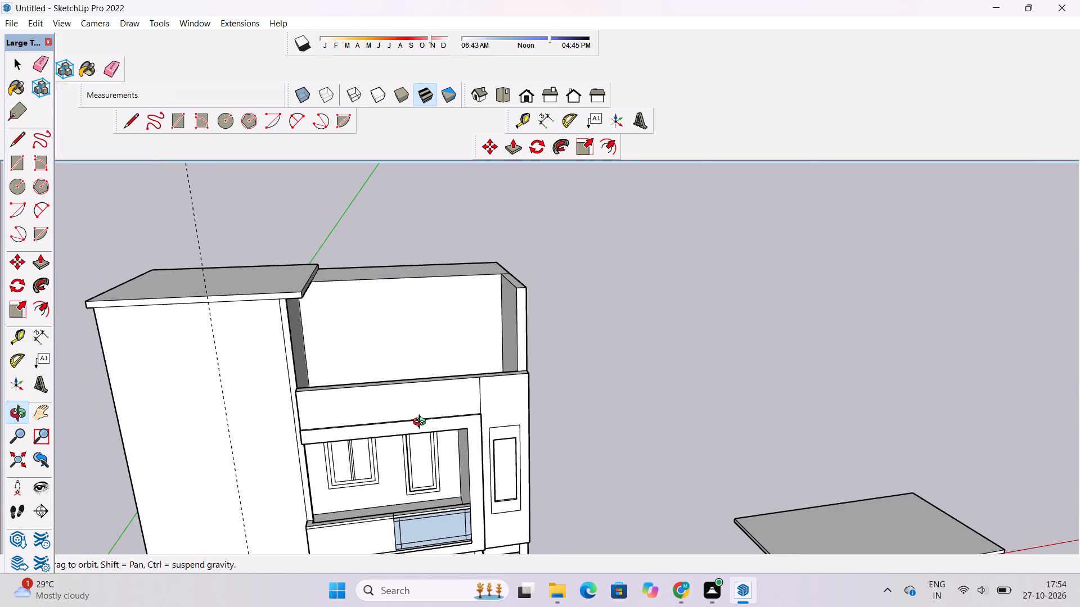
scroll(422, 423, down, 2)
shift+click(422, 423)
drag(431, 428, 471, 425)
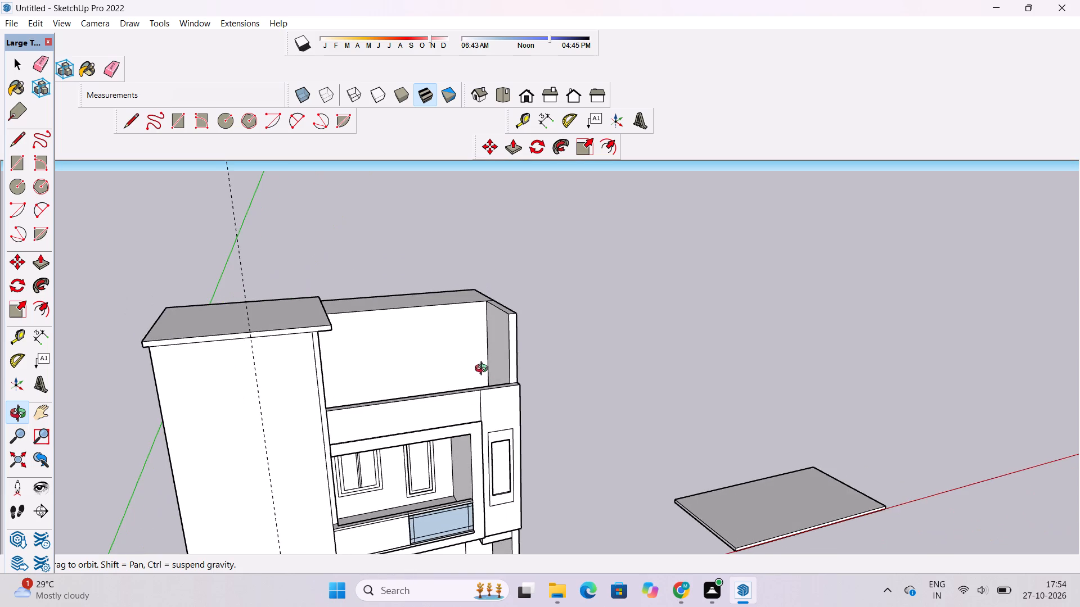
drag(484, 369, 483, 387)
drag(485, 388, 418, 382)
scroll(416, 382, up, 2)
drag(416, 382, 395, 386)
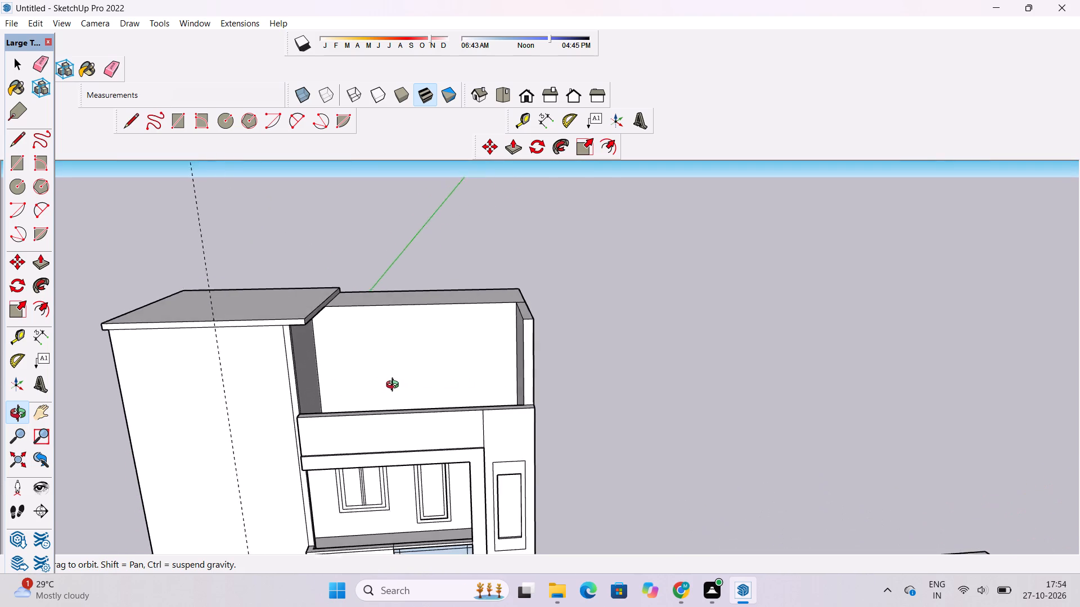
drag(395, 386, 348, 386)
shift+drag(347, 386, 346, 392)
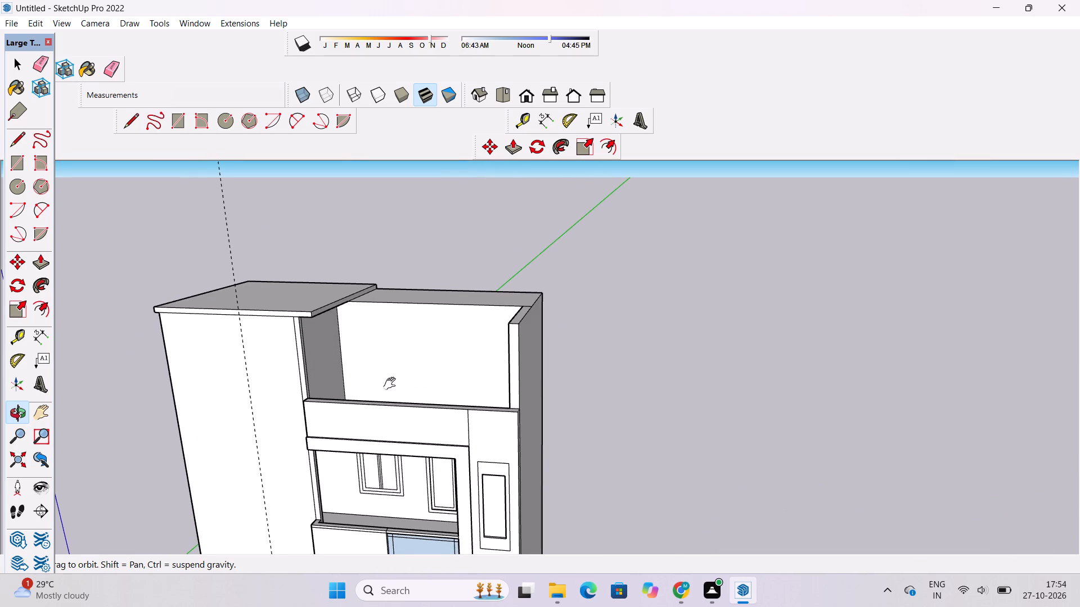
shift+drag(391, 384, 386, 387)
drag(386, 388, 312, 397)
scroll(305, 365, up, 4)
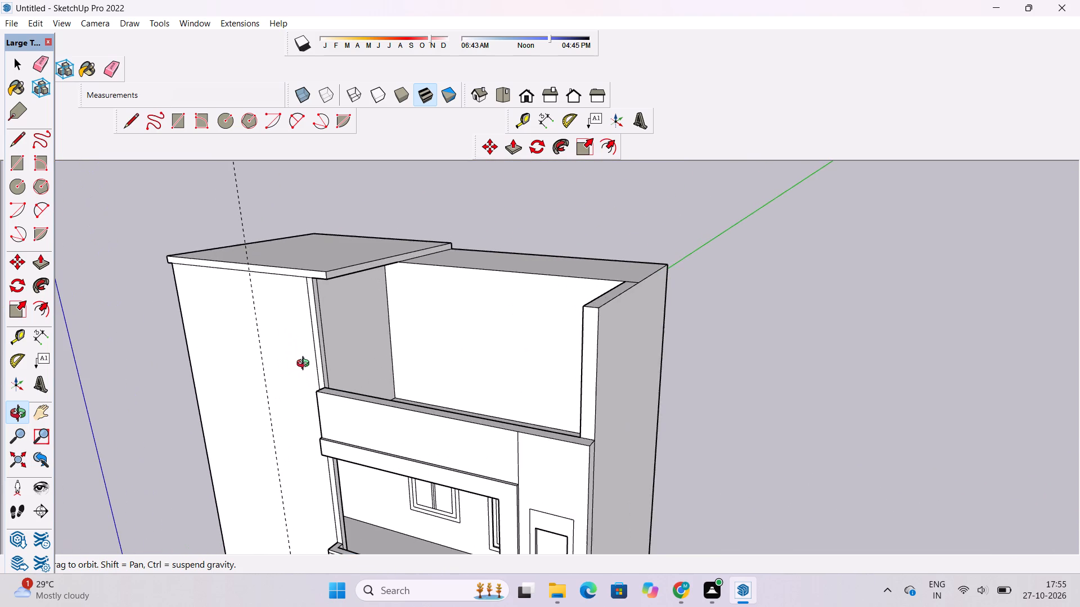
drag(305, 365, 448, 347)
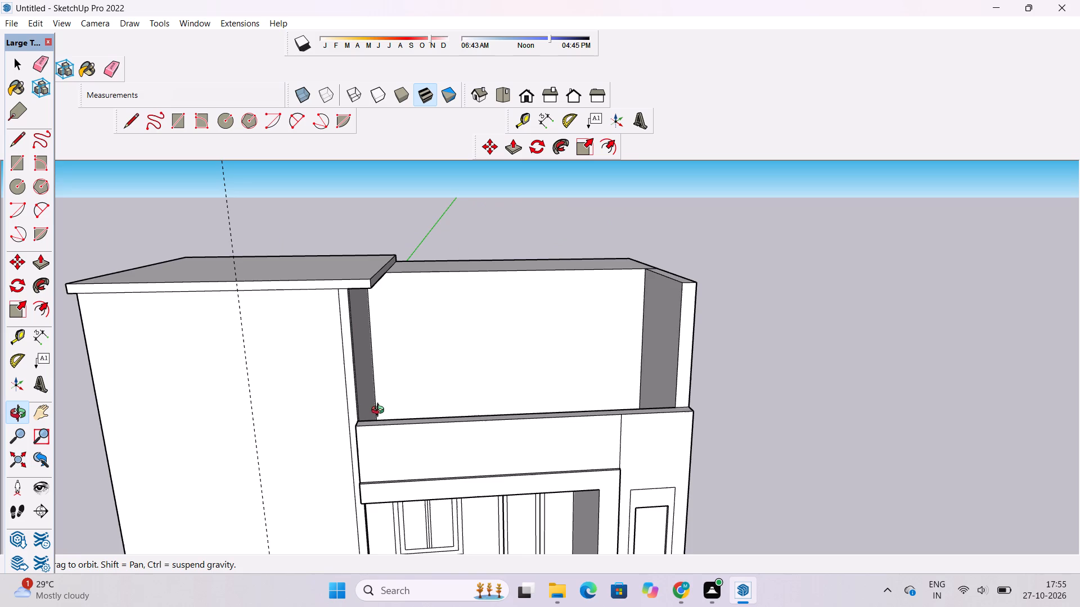
Draw a line about 3' 2 1/2" long across the parapet's end face, separating it from the projecting beam below.
drag(347, 427, 417, 428)
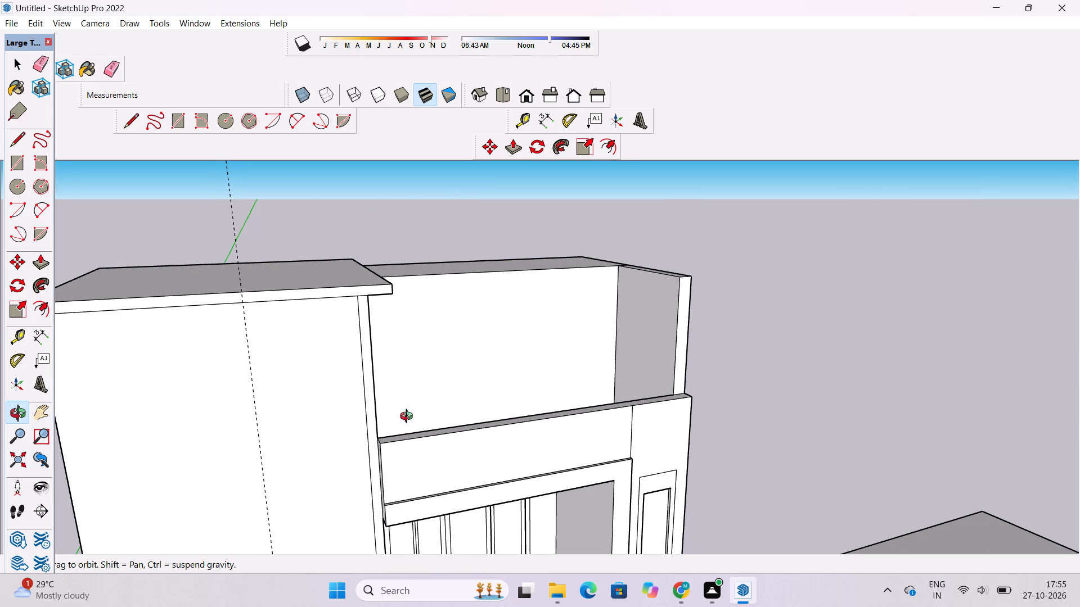
shift+drag(379, 418, 357, 375)
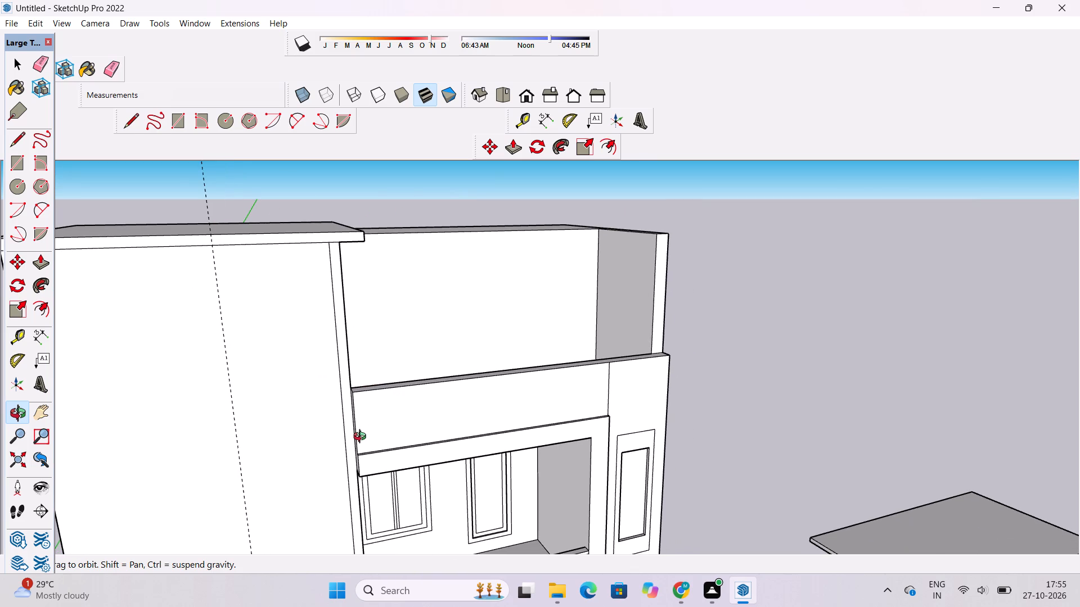
scroll(362, 438, up, 2)
shift+drag(359, 449, 358, 377)
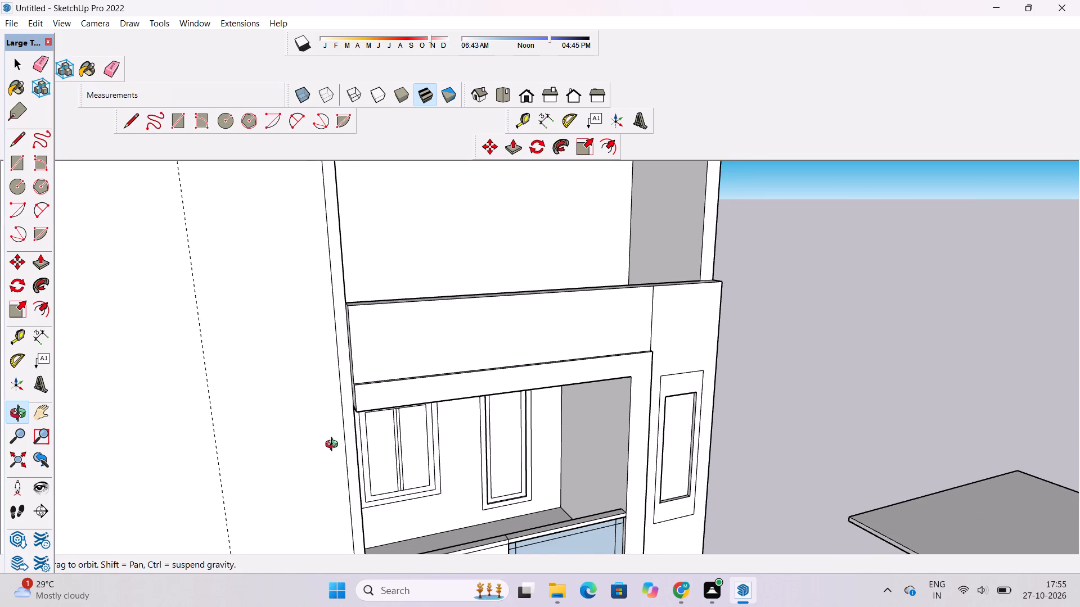
scroll(337, 456, up, 1)
shift+drag(341, 446, 338, 428)
drag(338, 428, 412, 445)
scroll(421, 422, up, 3)
shift+drag(412, 415, 382, 413)
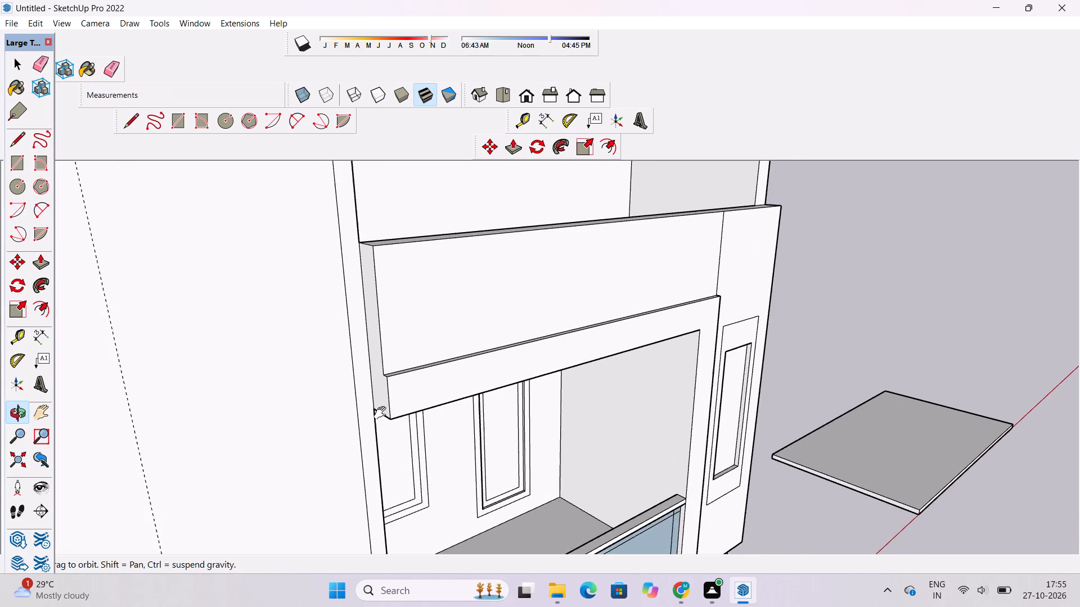
scroll(382, 413, up, 3)
shift+drag(383, 409, 365, 416)
drag(365, 416, 437, 430)
scroll(433, 407, up, 4)
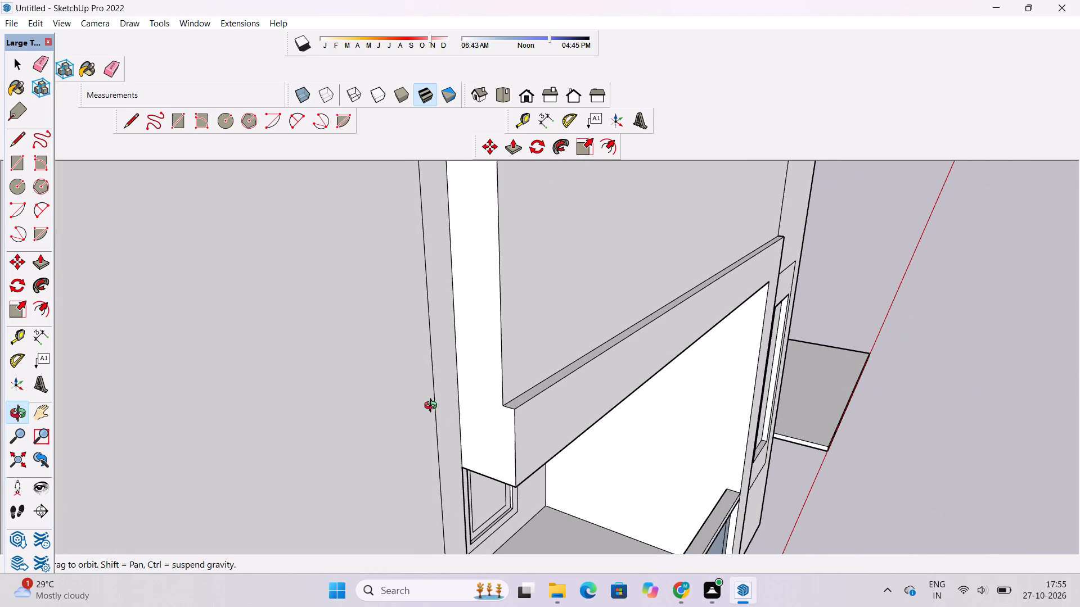
key(l)
scroll(343, 424, down, 1)
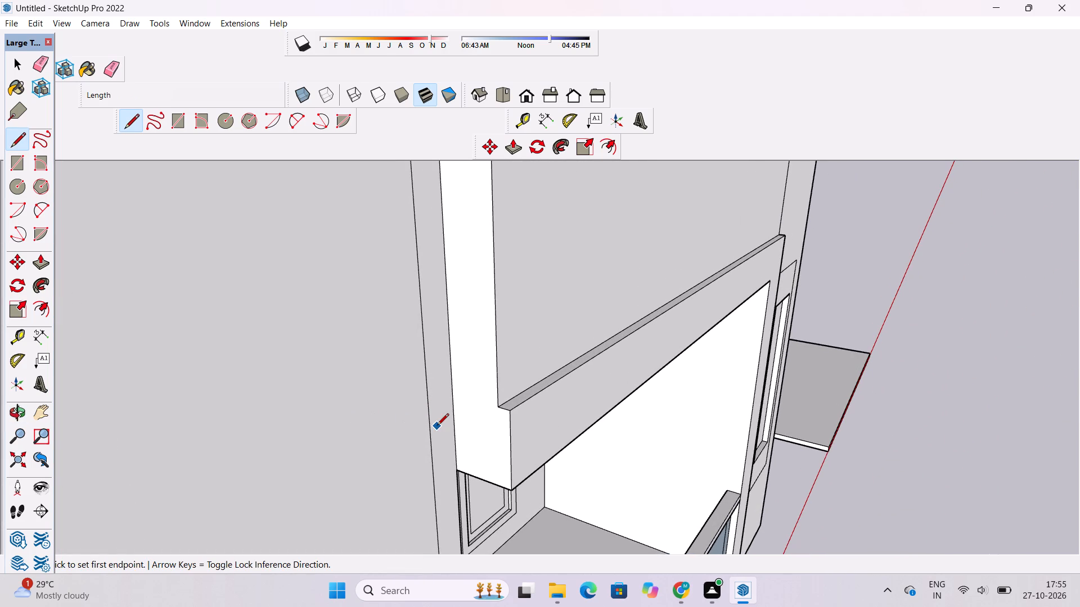
scroll(481, 428, up, 4)
click(507, 395)
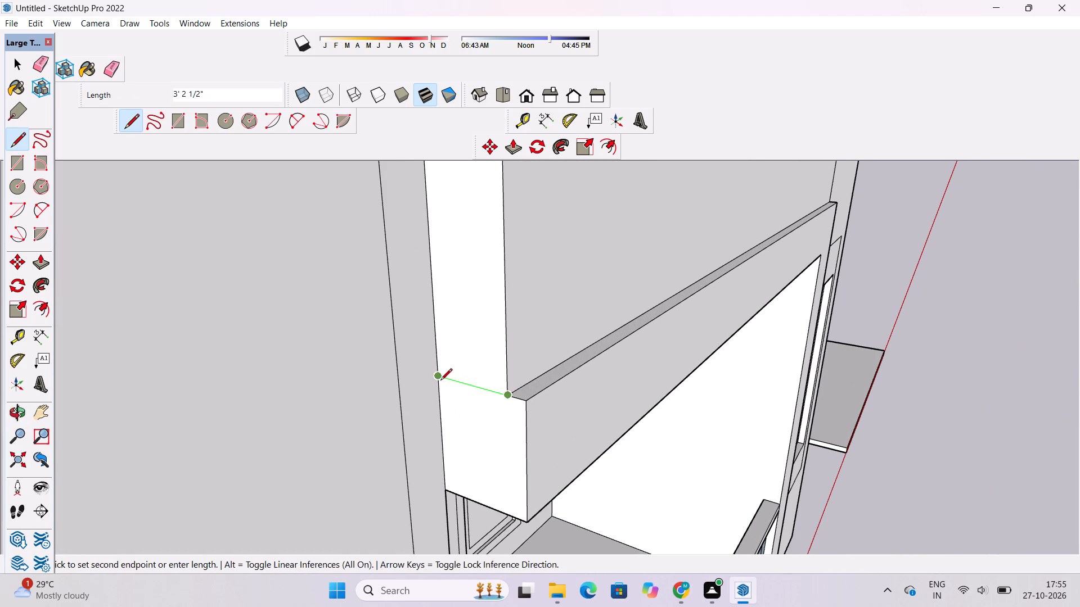
click(436, 376)
Pull the beam's end face out 2', over the narrow wall strip to the strip's outer edge.
scroll(388, 353, down, 17)
key(p)
scroll(391, 327, down, 3)
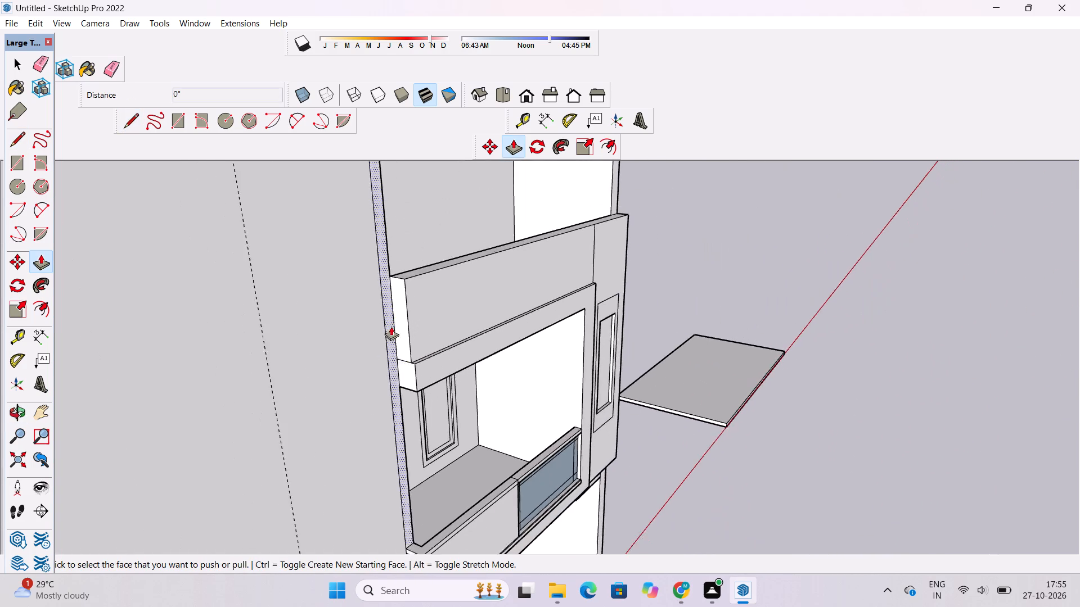
scroll(391, 327, down, 2)
scroll(394, 370, up, 6)
click(411, 356)
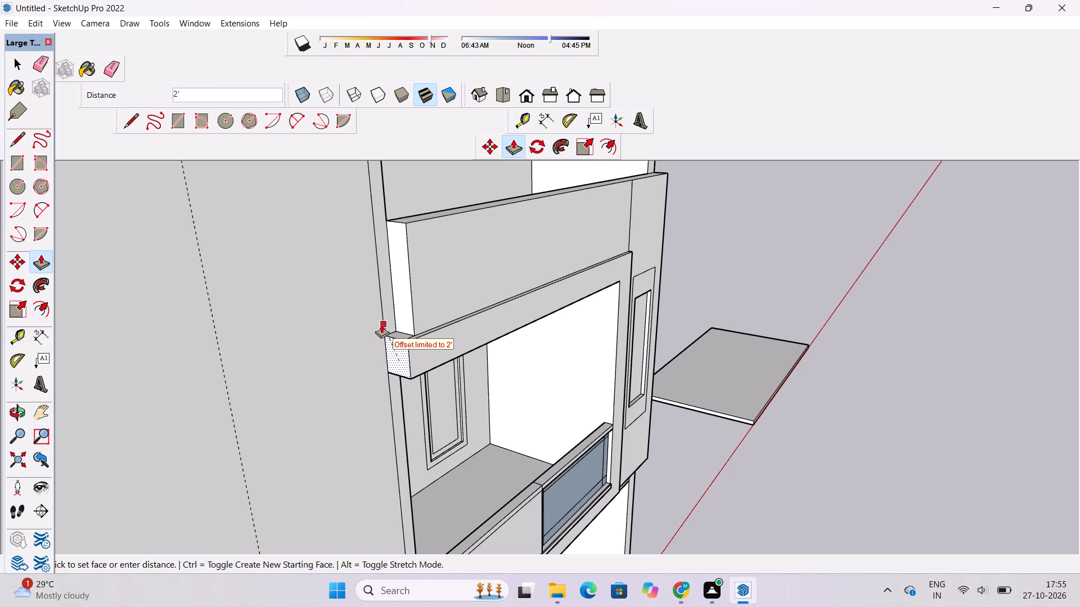
click(381, 324)
Erase the seam line on the beam's top face between the extension and the original beam.
scroll(369, 329, down, 4)
key(o)
shift+drag(421, 392, 403, 368)
shift+drag(403, 368, 403, 369)
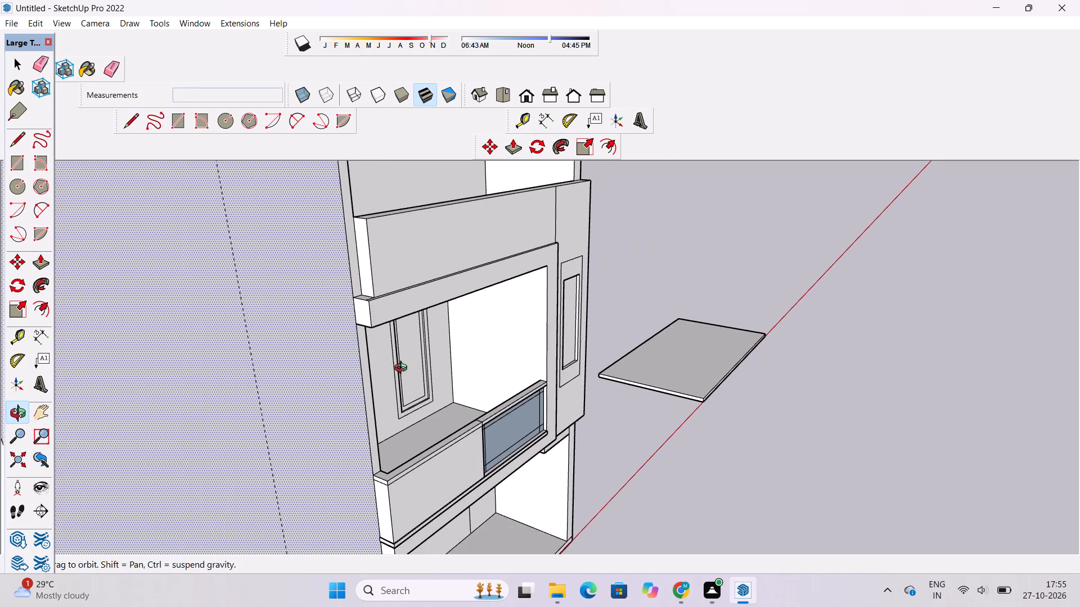
shift+drag(403, 369, 403, 387)
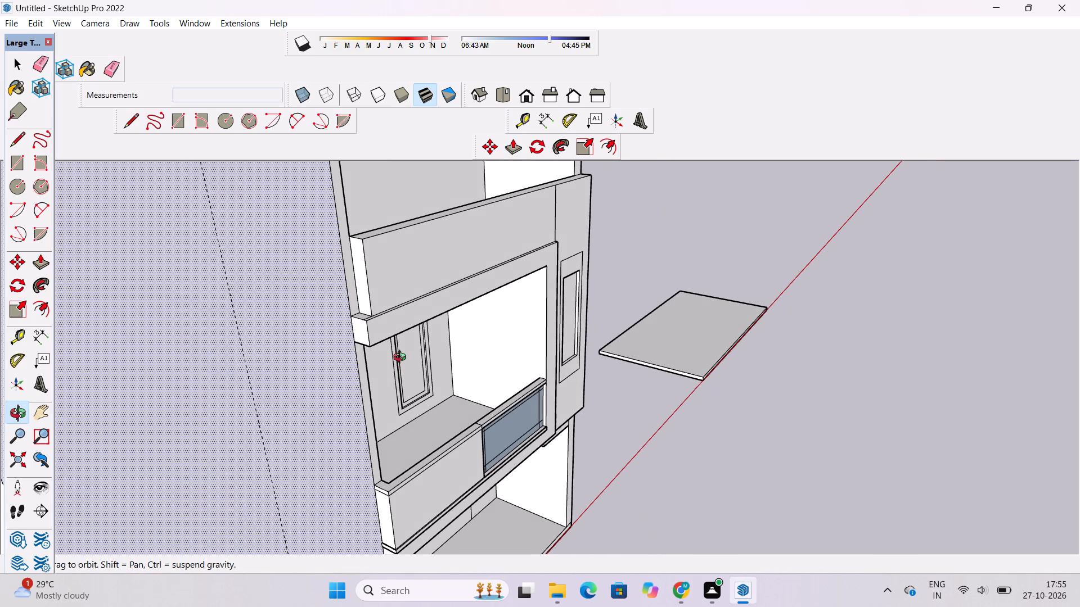
shift+drag(401, 359, 390, 346)
drag(389, 345, 390, 398)
scroll(372, 372, up, 9)
shift+drag(309, 365, 317, 369)
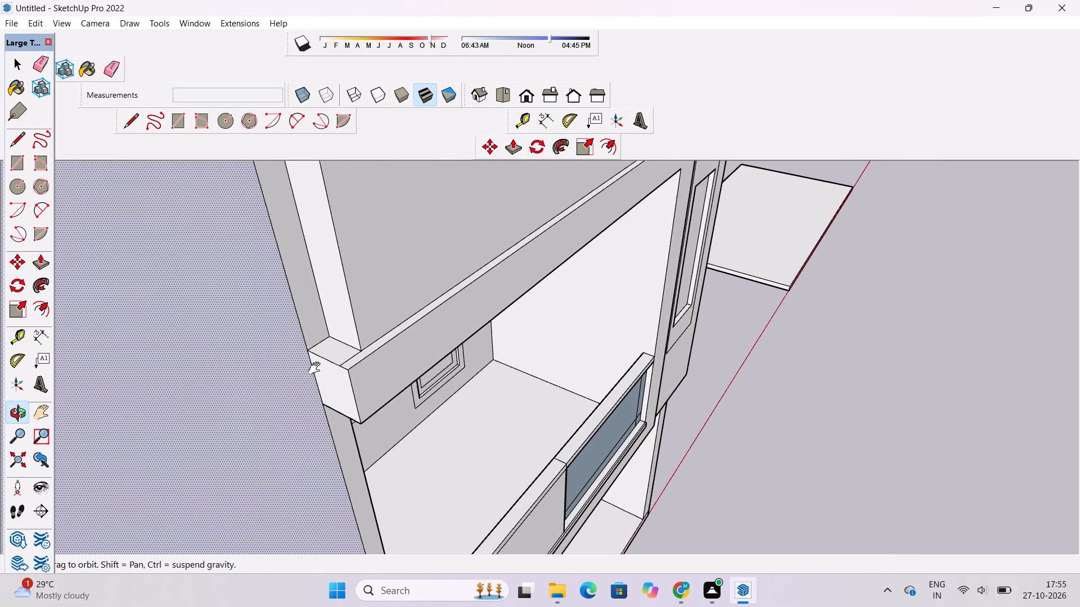
shift+drag(317, 369, 330, 375)
key(space)
key(space)
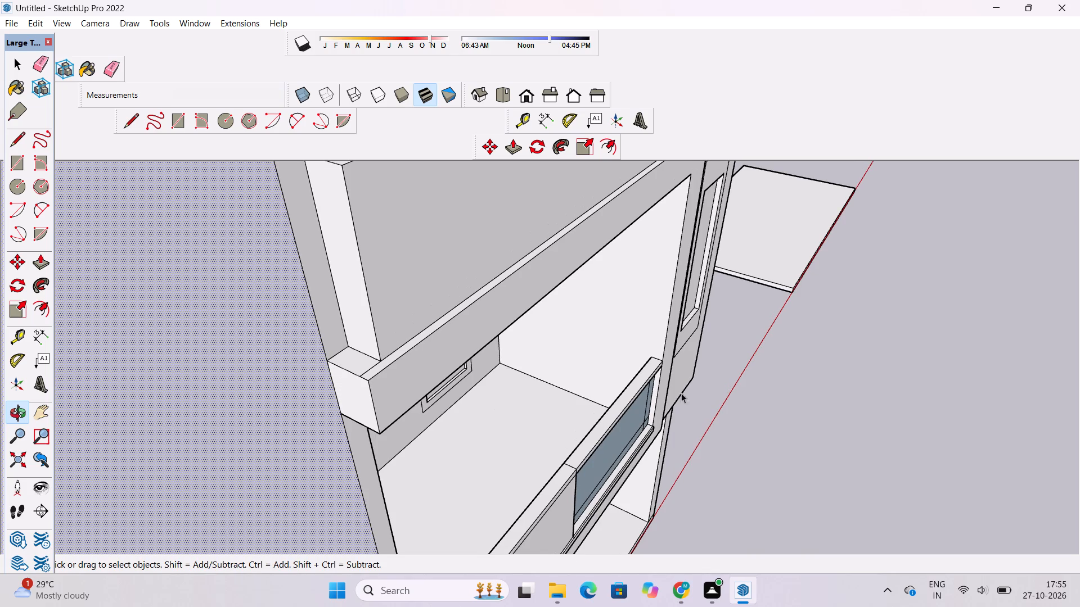
click(749, 384)
key(e)
scroll(358, 361, up, 5)
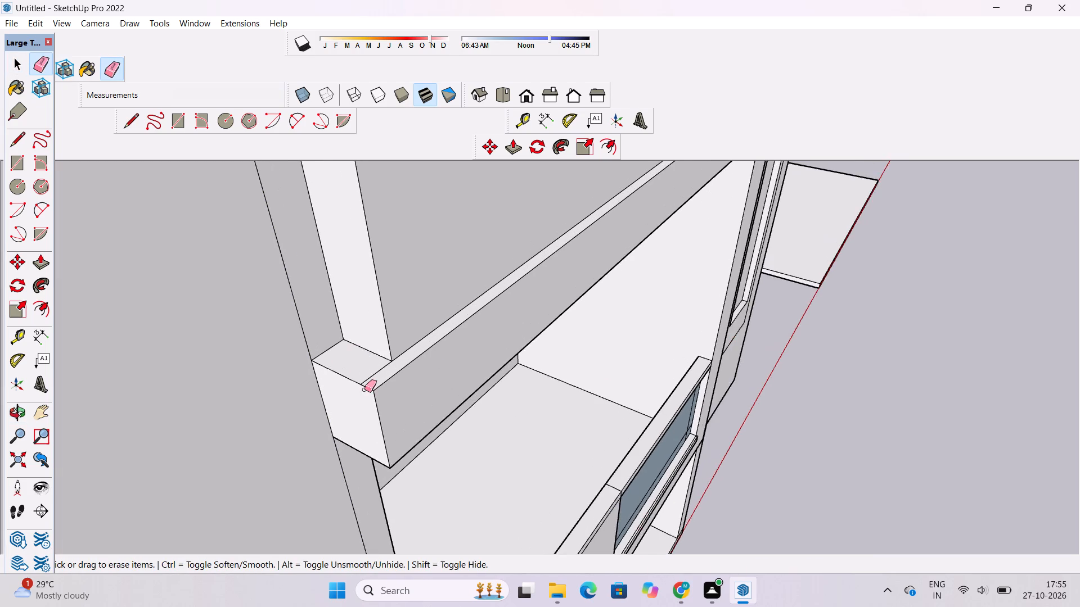
scroll(364, 389, up, 2)
click(373, 374)
Examine the extended beam end, its top ledge and its junction with the parapet and side wall from several angles.
scroll(332, 386, down, 15)
key(o)
drag(436, 419, 396, 346)
scroll(396, 346, down, 5)
shift+drag(427, 382, 430, 395)
drag(438, 391, 361, 376)
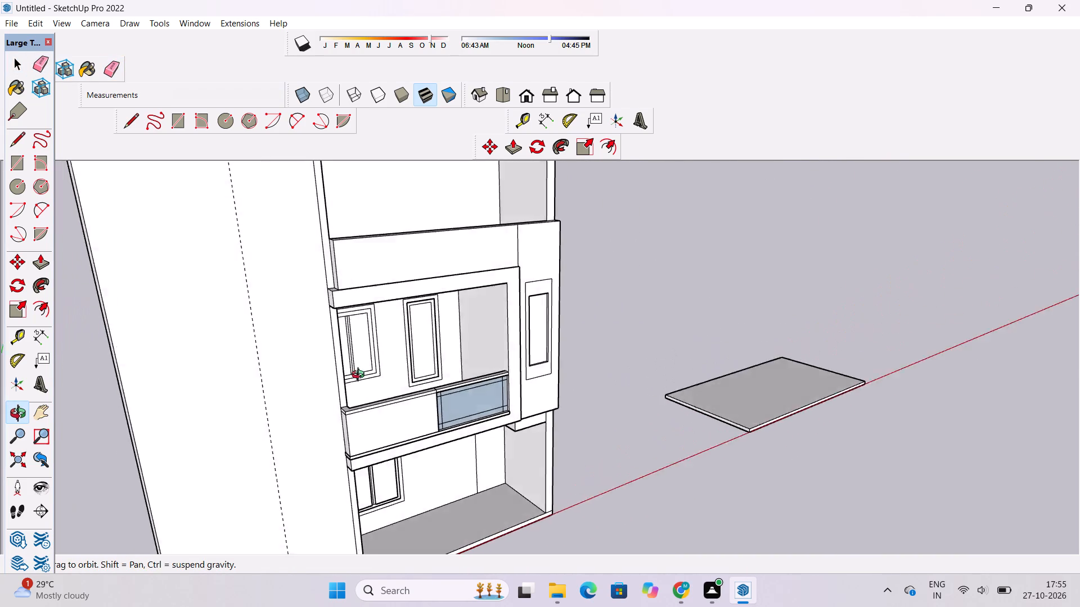
drag(361, 376, 350, 374)
scroll(382, 279, up, 4)
drag(402, 276, 402, 311)
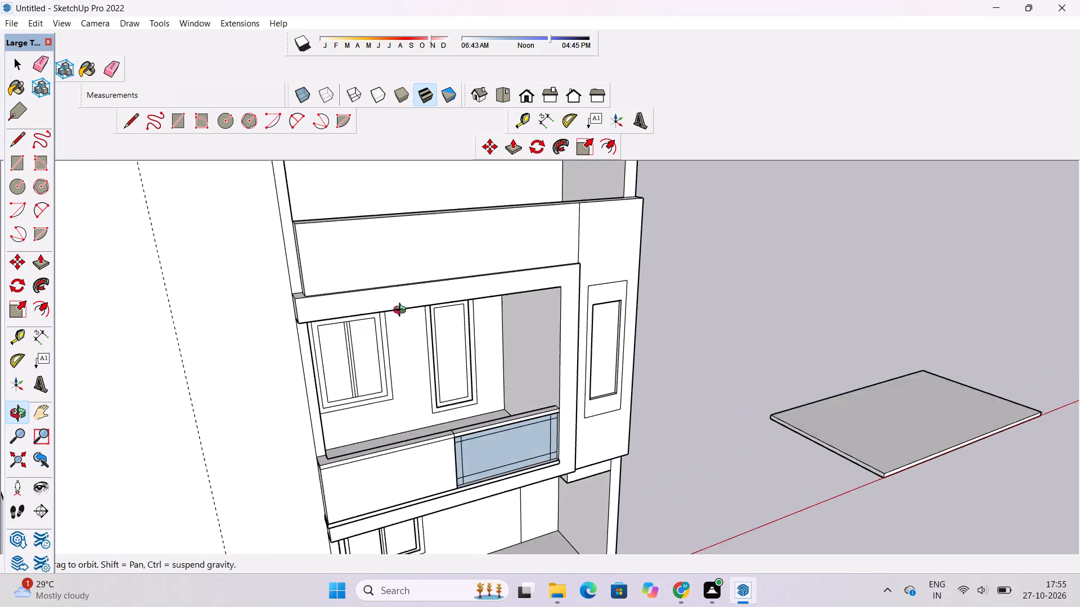
drag(402, 311, 402, 391)
scroll(285, 373, up, 8)
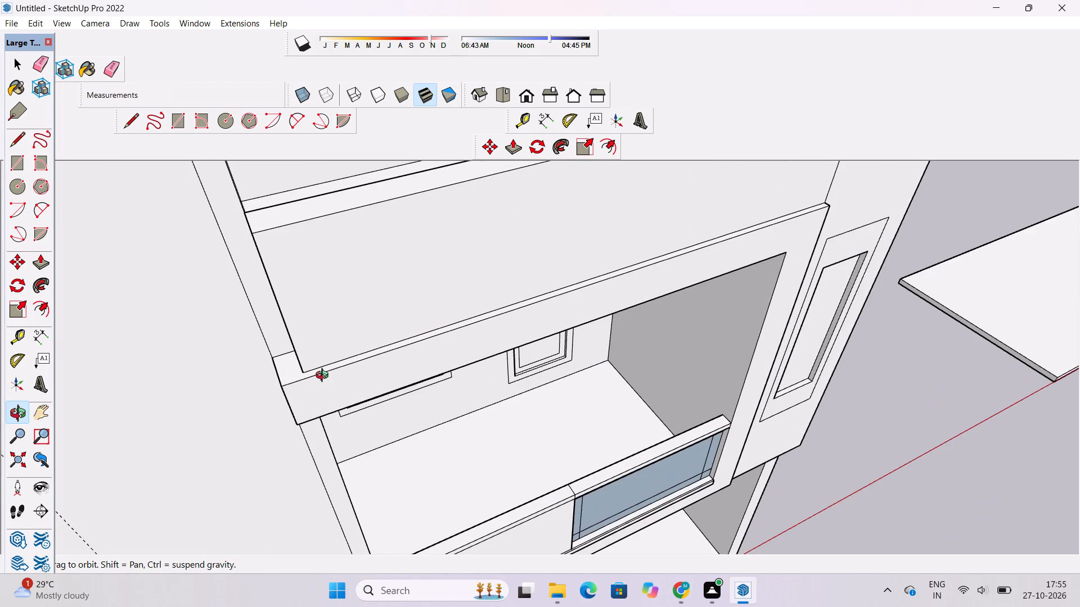
click(325, 377)
scroll(280, 392, up, 4)
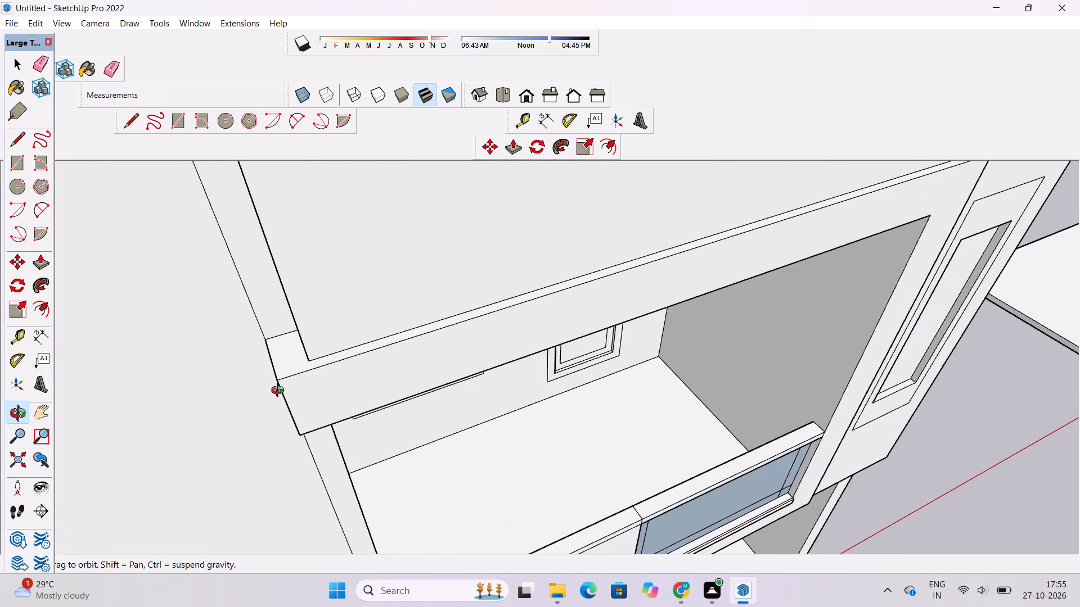
scroll(282, 389, up, 1)
scroll(284, 387, down, 6)
shift+drag(296, 384, 299, 395)
drag(308, 392, 300, 341)
scroll(300, 321, down, 3)
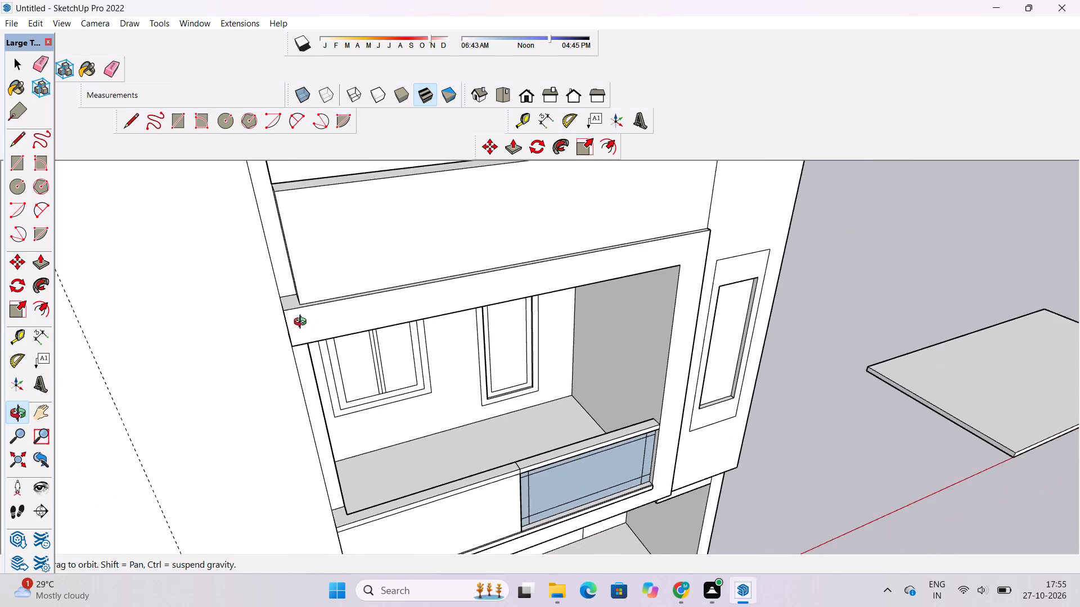
drag(304, 324, 392, 341)
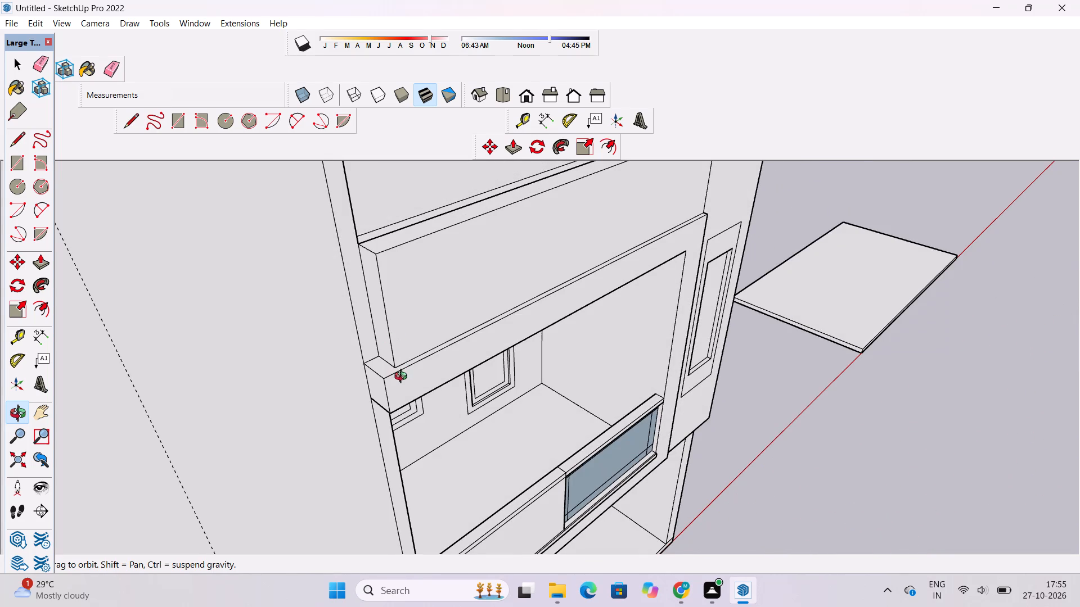
shift+click(403, 378)
drag(403, 378, 341, 380)
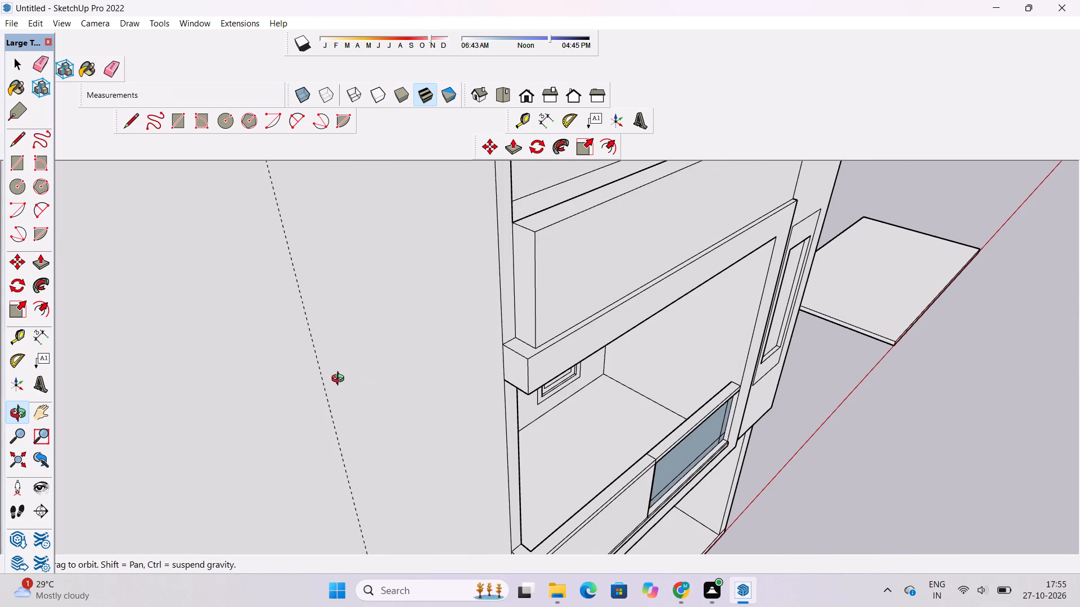
shift+drag(355, 380, 326, 380)
drag(330, 386, 346, 389)
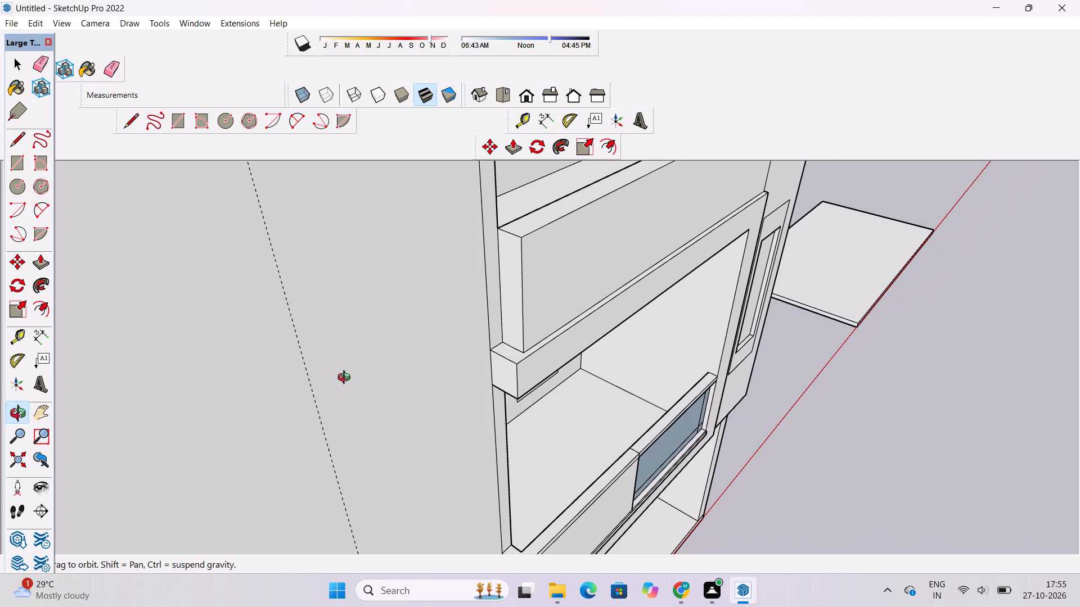
Examine the whole facade, including the balcony, glass railing panel, framed column and outer side wall.
scroll(346, 377, down, 4)
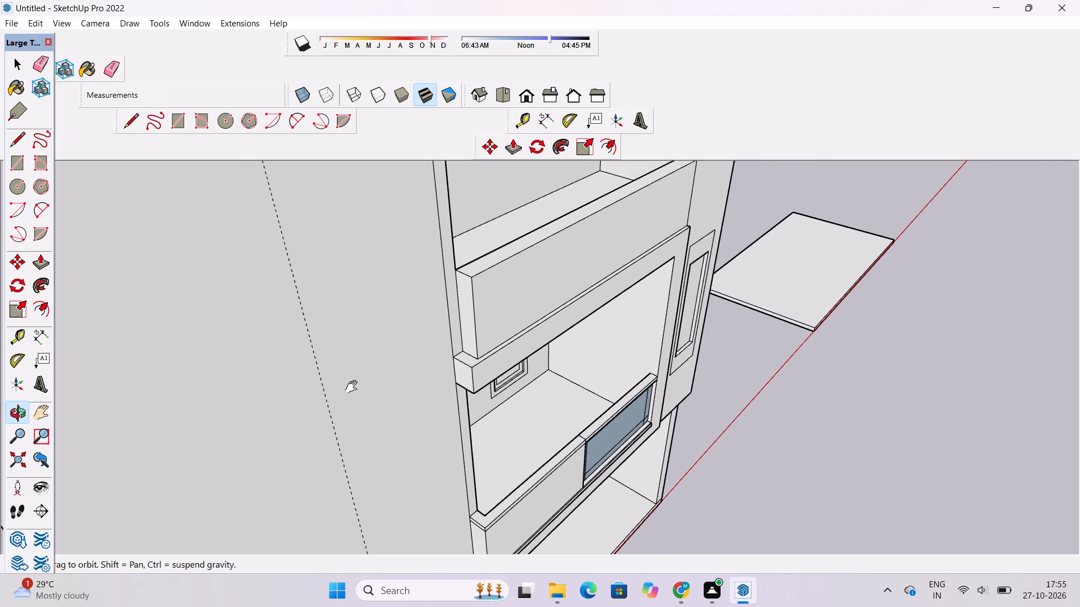
shift+drag(434, 392, 434, 419)
drag(564, 370, 381, 358)
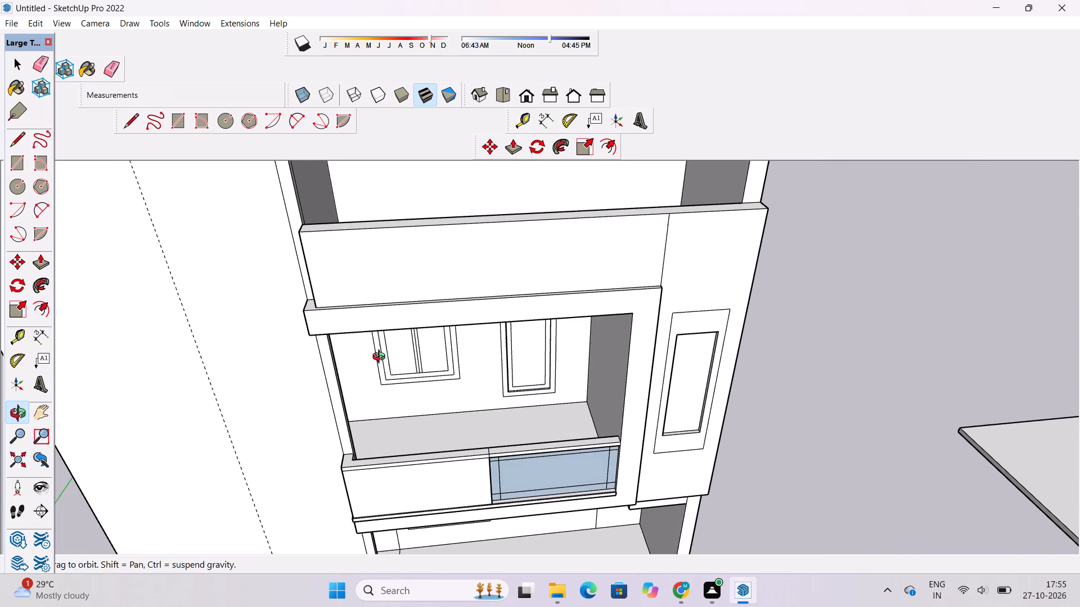
scroll(381, 358, down, 3)
shift+drag(430, 374, 313, 393)
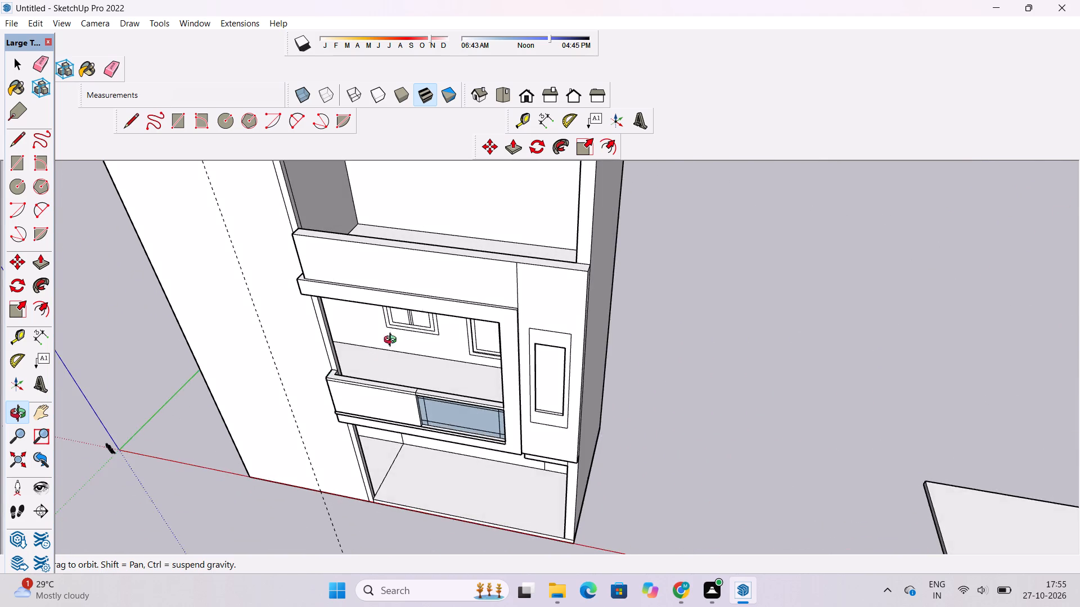
scroll(431, 312, up, 3)
shift+drag(432, 311, 383, 349)
drag(568, 309, 395, 271)
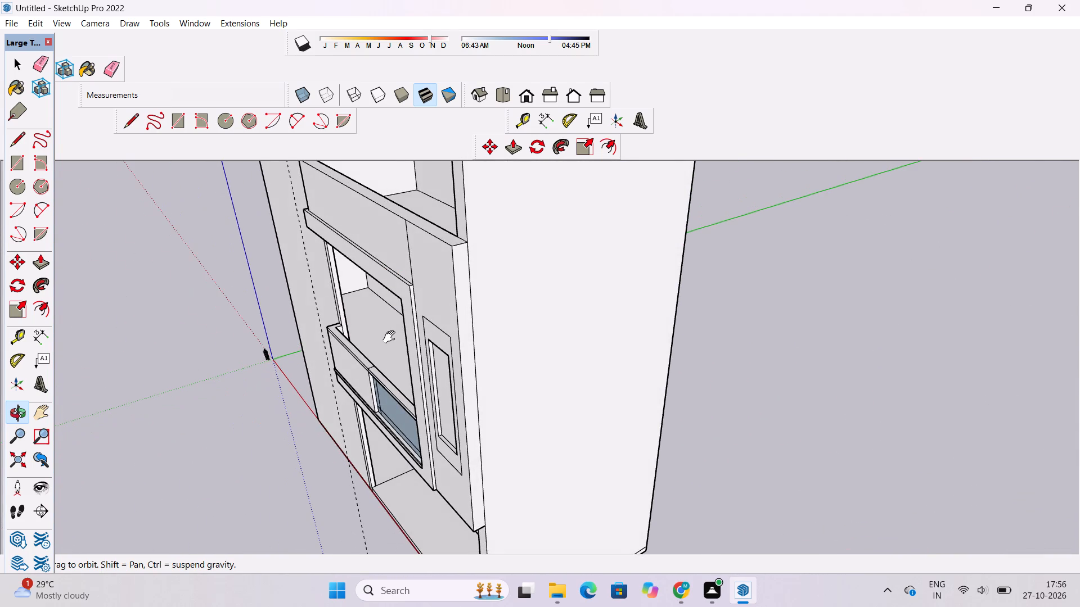
shift+drag(391, 338, 402, 299)
drag(389, 338, 476, 318)
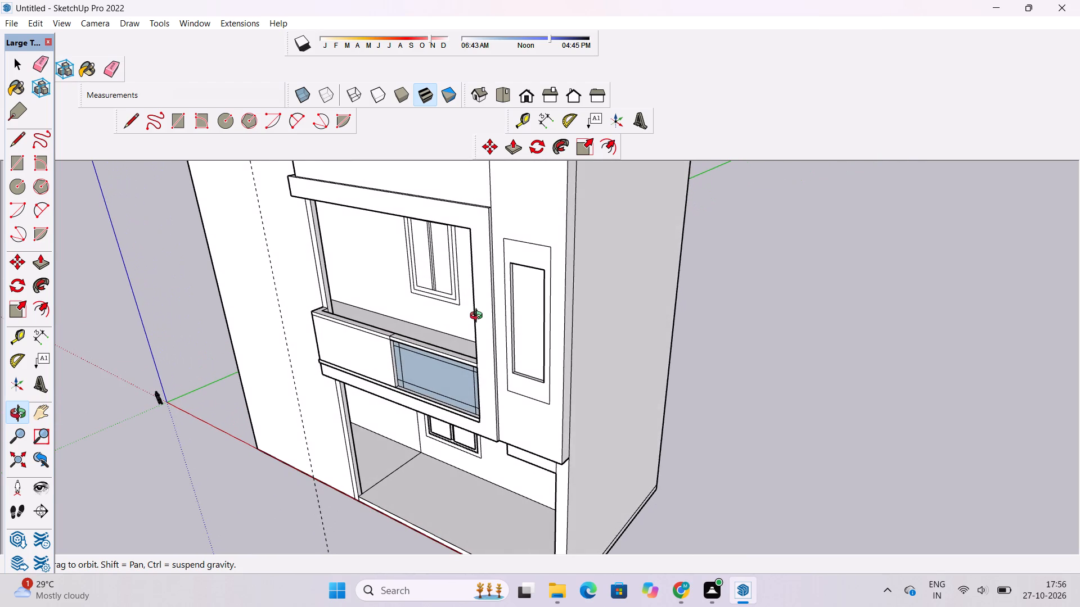
scroll(479, 317, down, 1)
shift+drag(495, 312, 478, 320)
drag(476, 322, 501, 332)
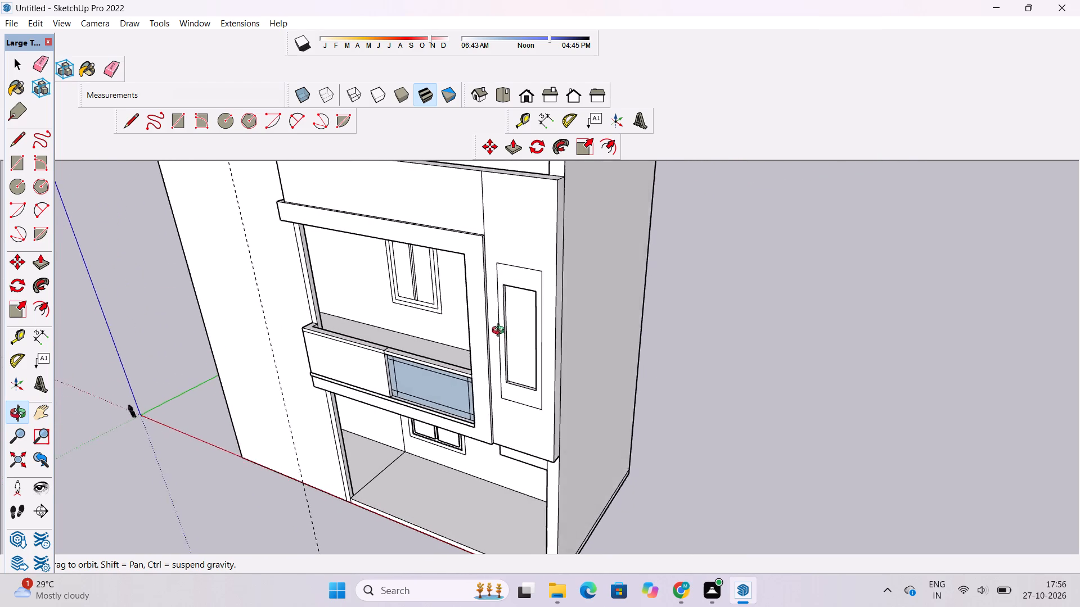
drag(501, 332, 525, 334)
scroll(447, 339, down, 4)
shift+drag(447, 341, 423, 387)
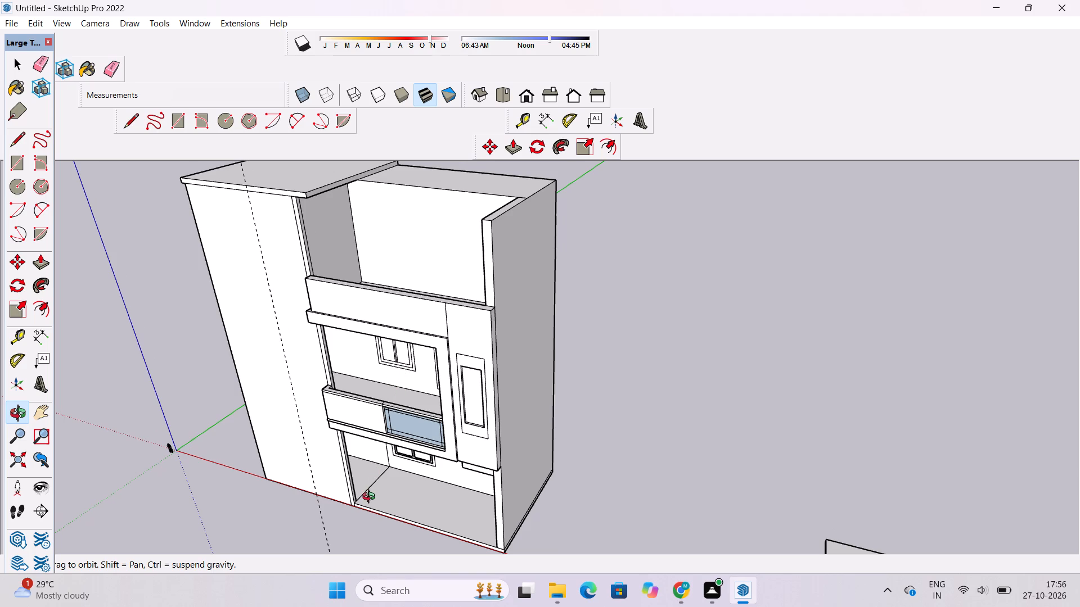
shift+drag(343, 464, 357, 509)
drag(361, 498, 369, 455)
Examine the open top level, its parapet and the extended beam above the balcony windows from the front.
scroll(376, 432, up, 3)
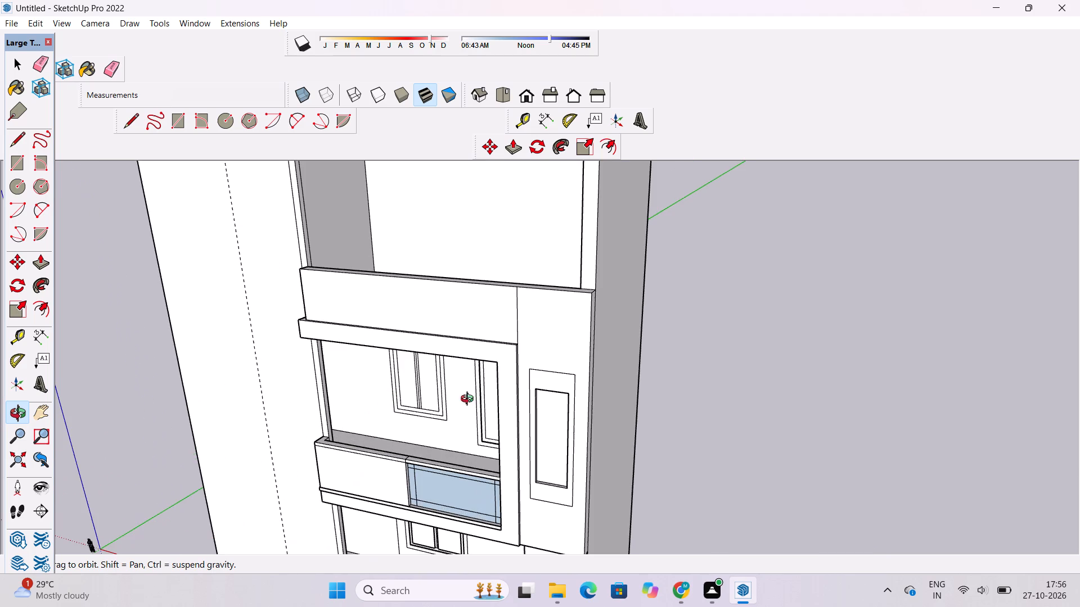
drag(524, 392, 488, 406)
drag(553, 374, 409, 389)
drag(406, 406, 625, 430)
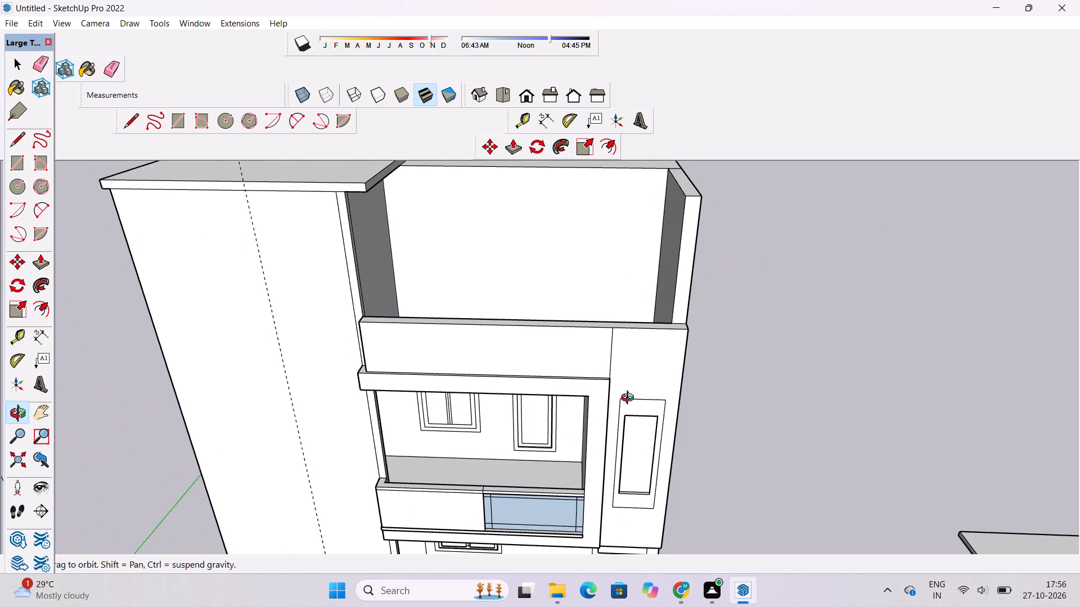
drag(448, 397, 442, 401)
shift+drag(487, 392, 462, 396)
drag(462, 396, 492, 398)
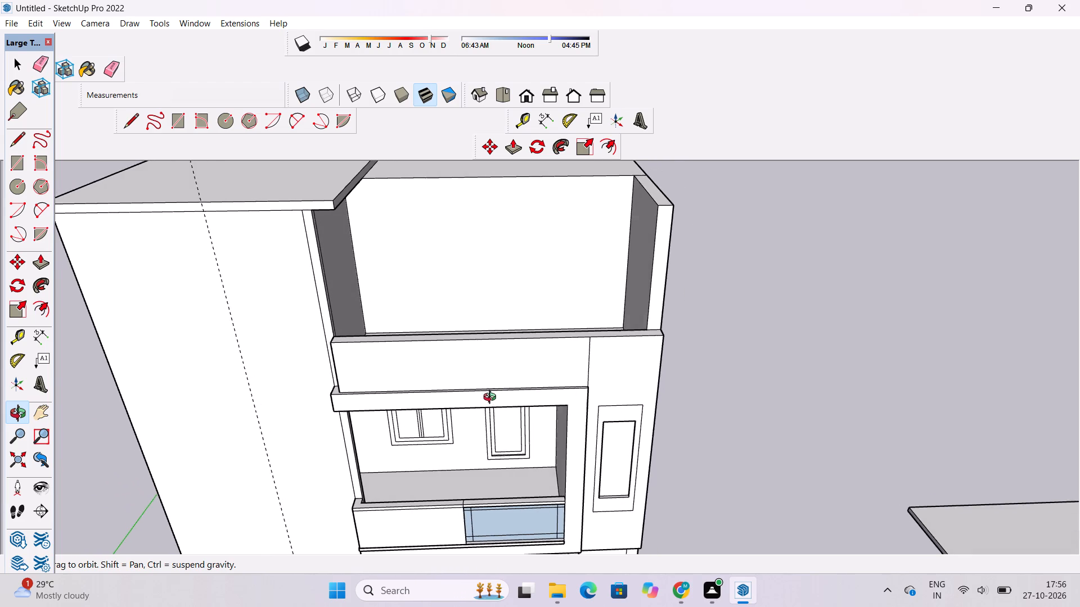
drag(492, 398, 493, 398)
scroll(493, 395, up, 1)
shift+drag(491, 397, 479, 404)
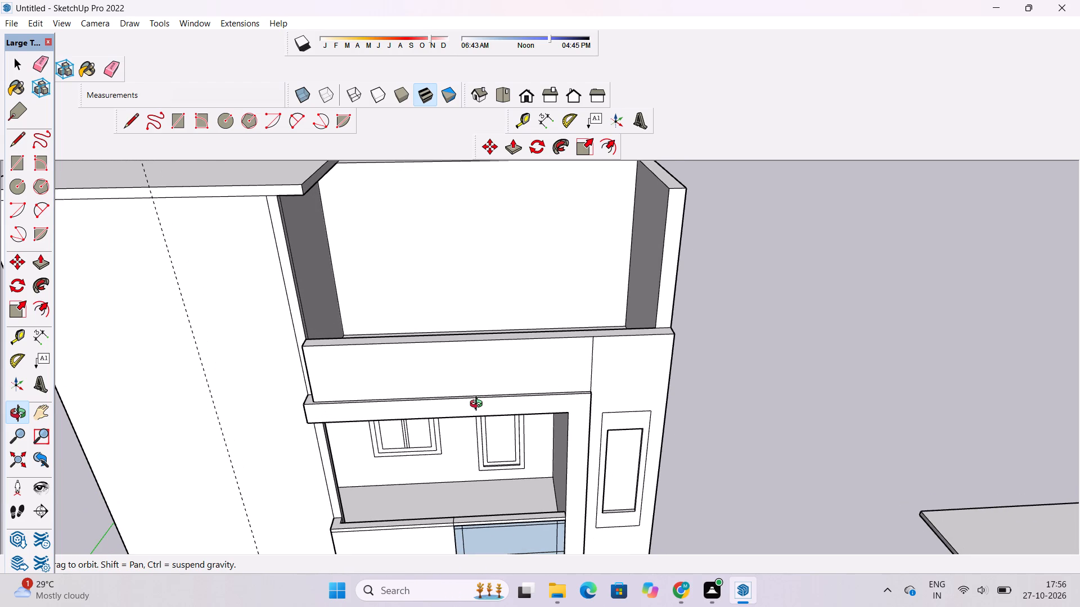
shift+drag(475, 425, 442, 424)
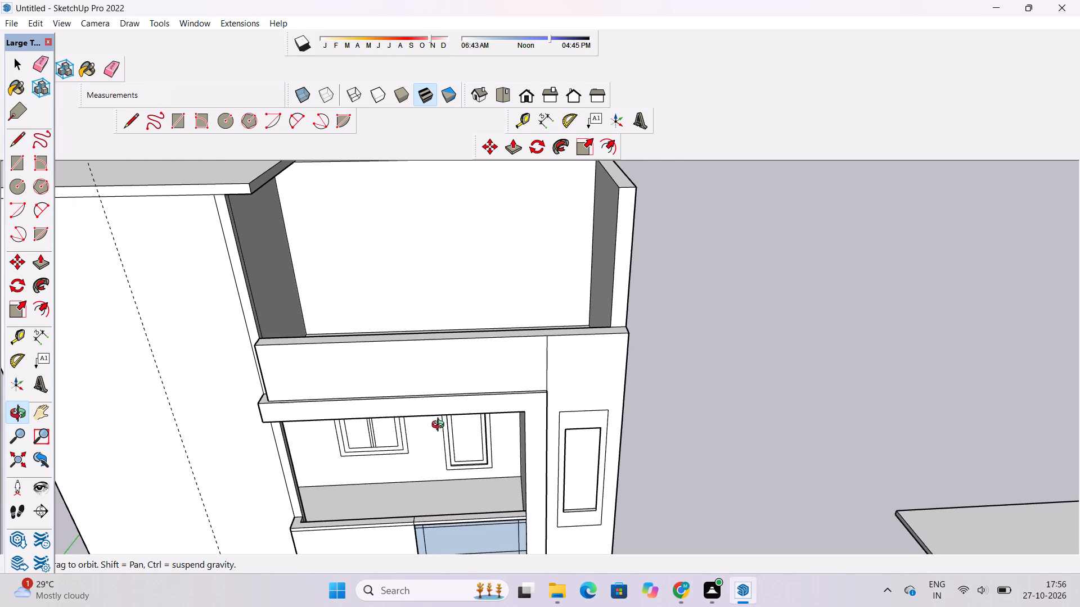
scroll(440, 426, up, 2)
click(440, 426)
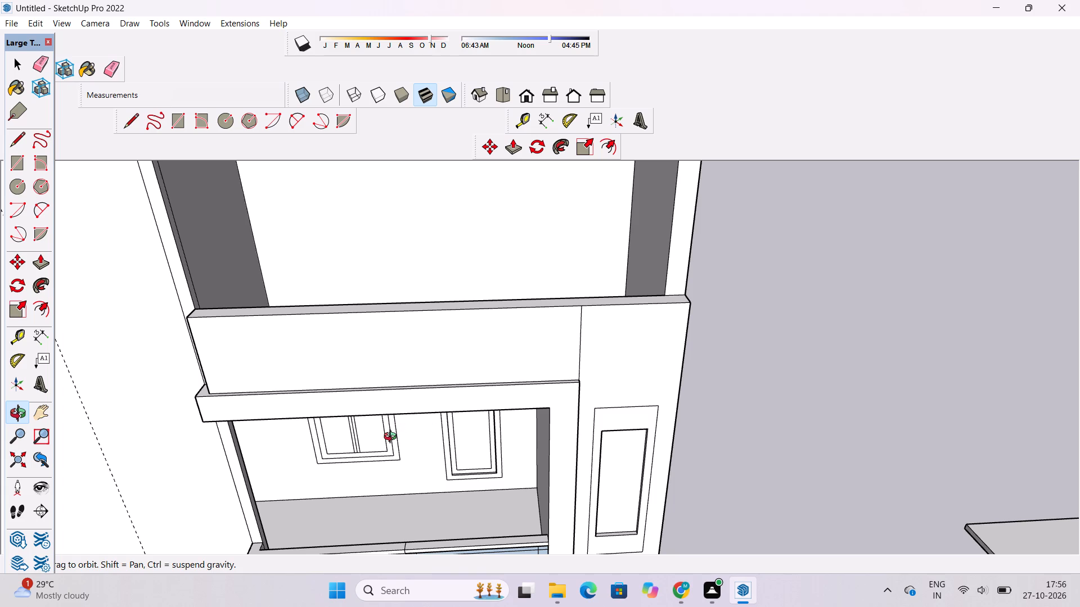
Examine the open top level's floor, its parapet and the beam above the balcony from the raised front view.
shift+drag(393, 456, 390, 451)
drag(390, 451, 399, 472)
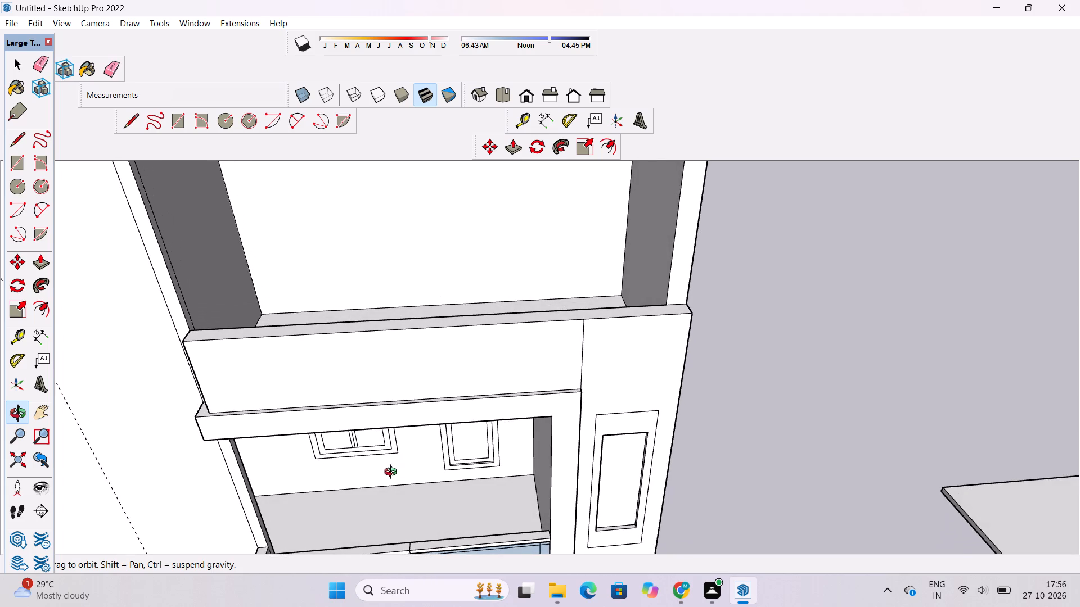
scroll(393, 473, down, 1)
shift+drag(391, 479, 380, 463)
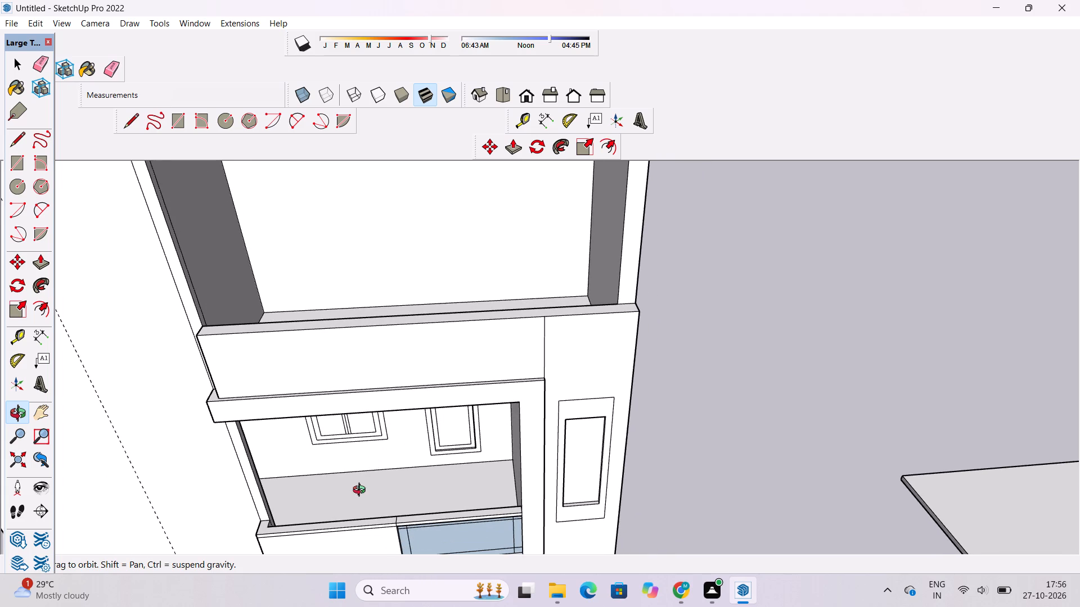
shift+drag(362, 491, 358, 478)
drag(357, 474, 370, 491)
drag(366, 508, 360, 499)
drag(360, 499, 377, 512)
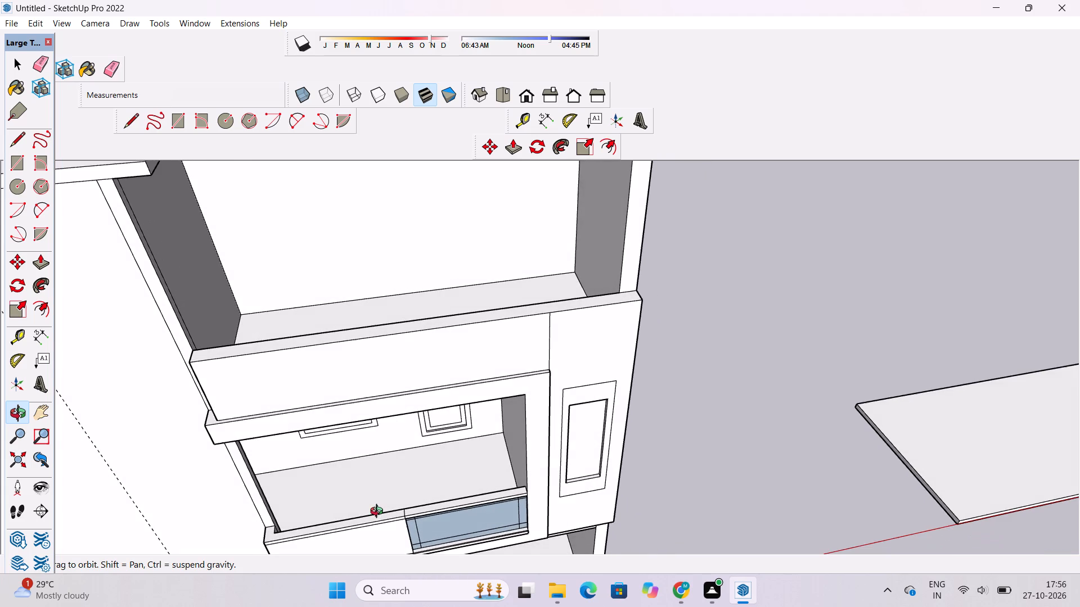
scroll(381, 513, up, 1)
drag(381, 513, 377, 498)
drag(377, 498, 391, 508)
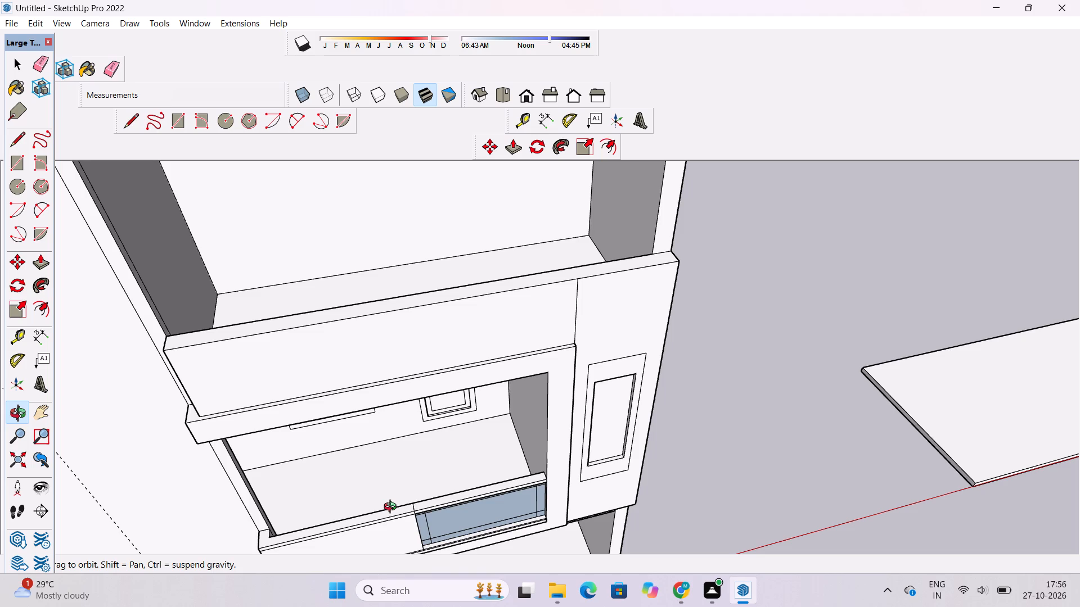
shift+click(393, 511)
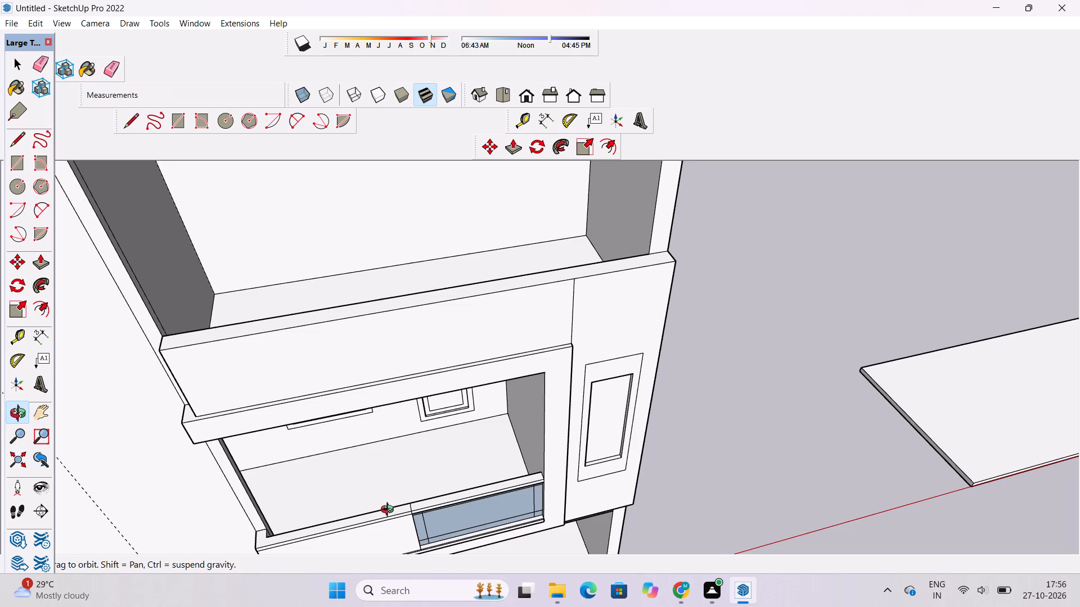
drag(390, 511, 407, 532)
scroll(352, 464, down, 3)
drag(386, 520, 360, 475)
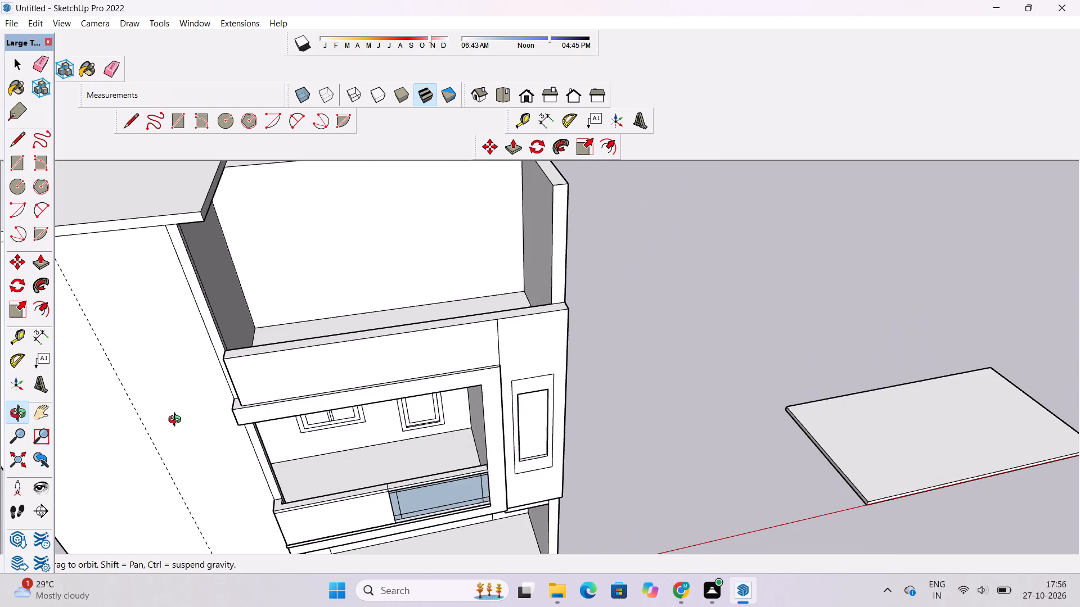
scroll(184, 419, up, 2)
drag(190, 439, 188, 434)
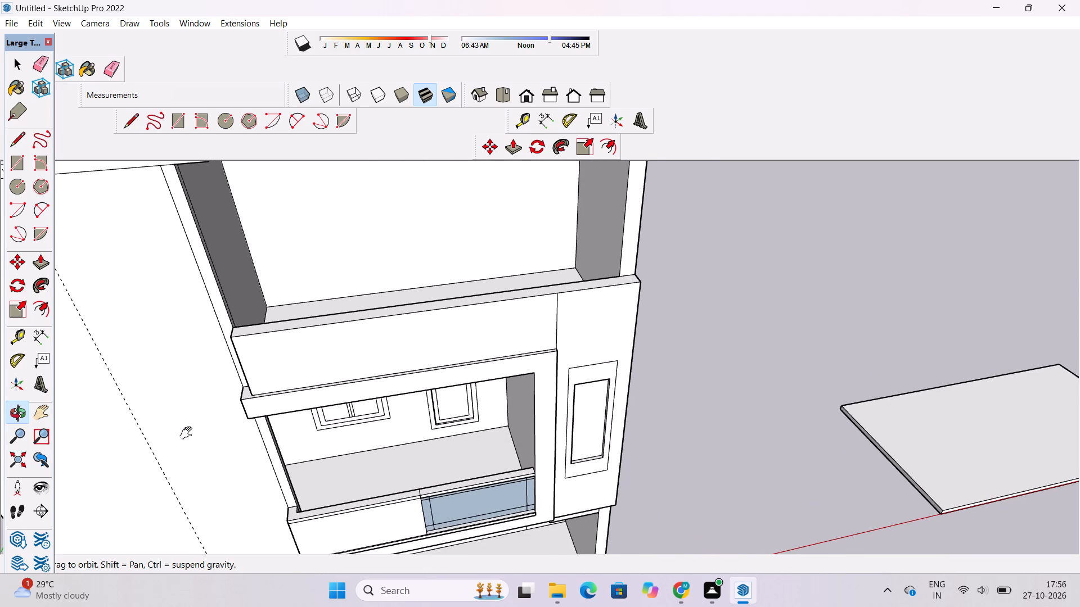
shift+drag(214, 454, 211, 448)
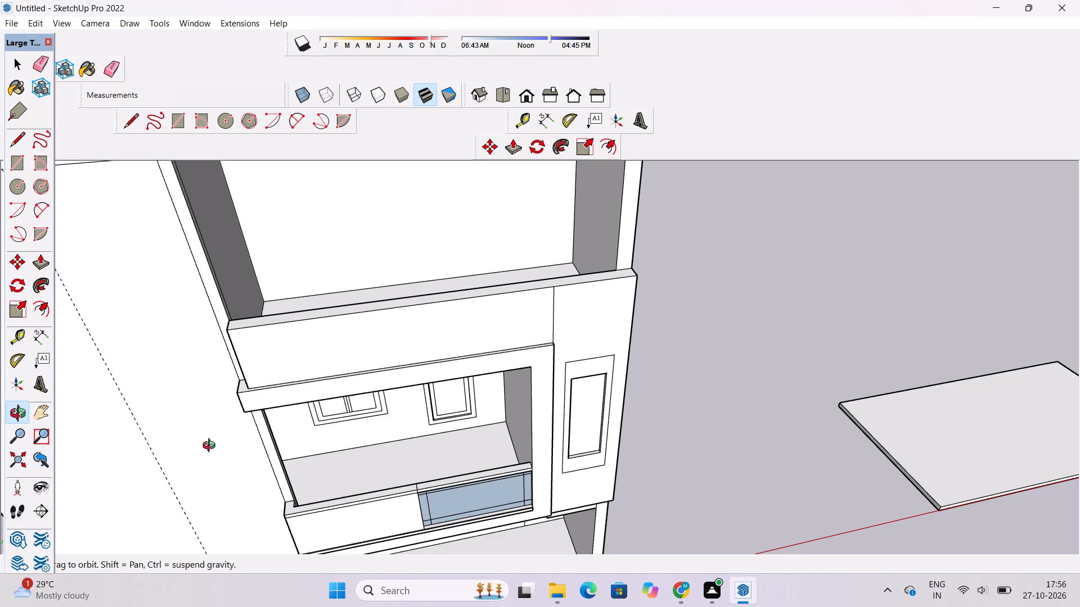
shift+drag(222, 456, 217, 447)
click(217, 447)
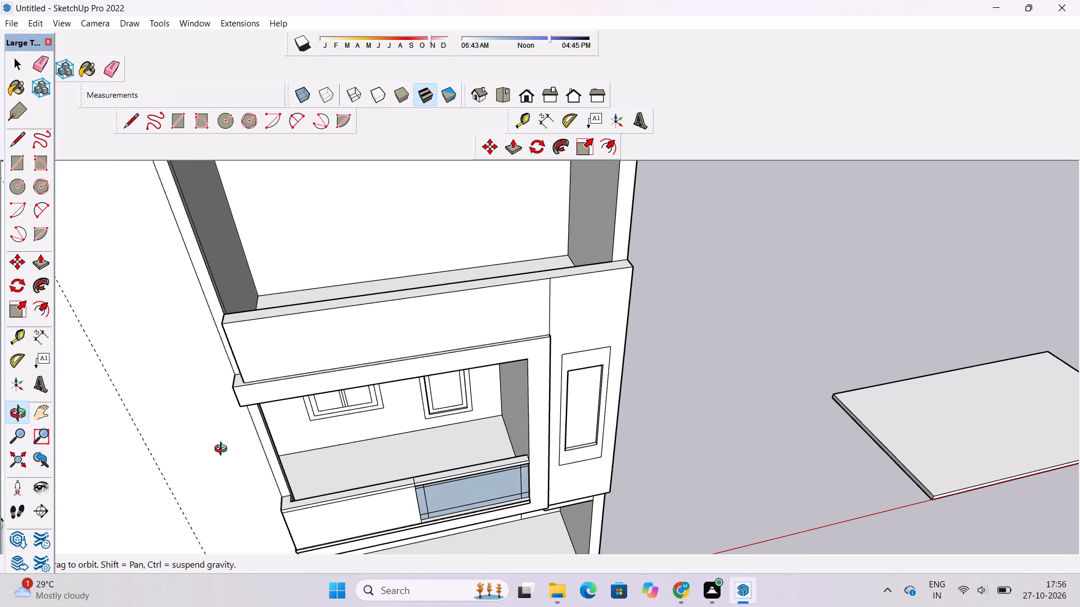
shift+drag(223, 451, 213, 435)
shift+scroll(212, 433, down, 5)
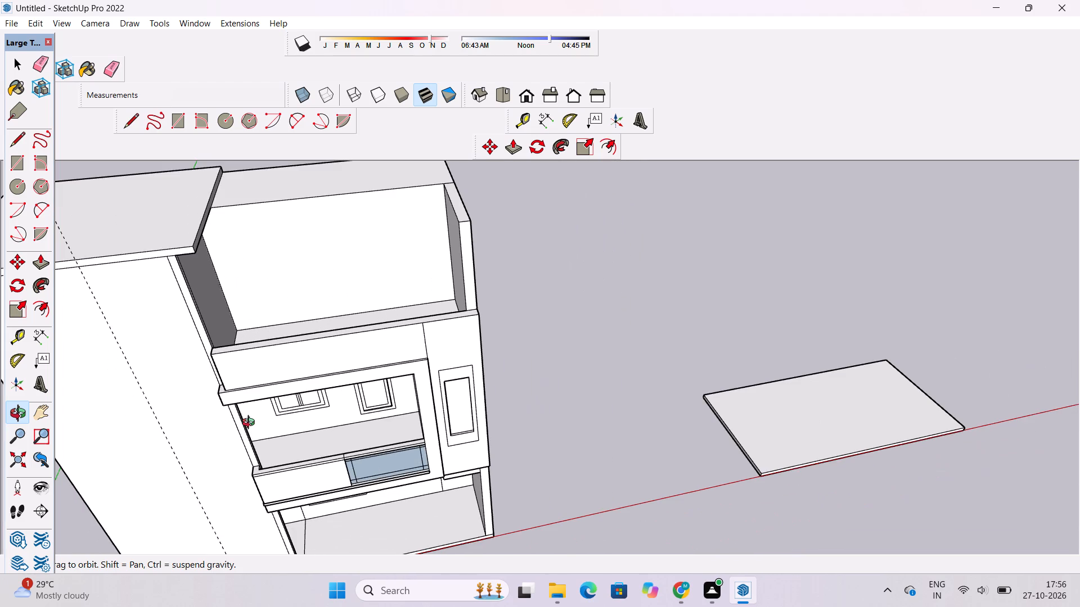
scroll(198, 410, up, 4)
shift+drag(198, 410, 285, 431)
shift+drag(285, 431, 285, 425)
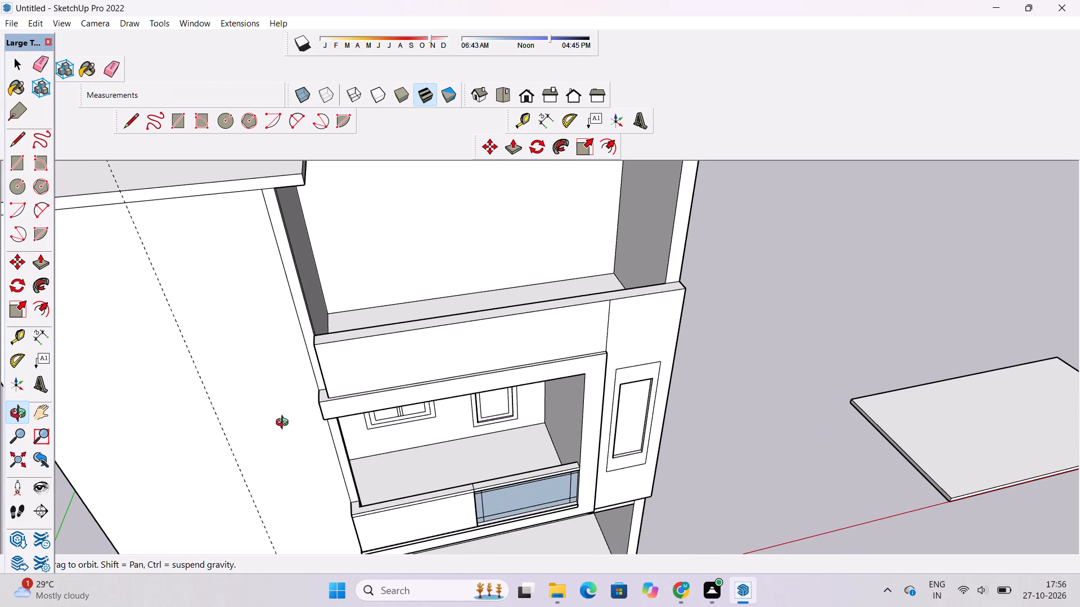
scroll(285, 424, down, 1)
shift+drag(287, 426, 283, 407)
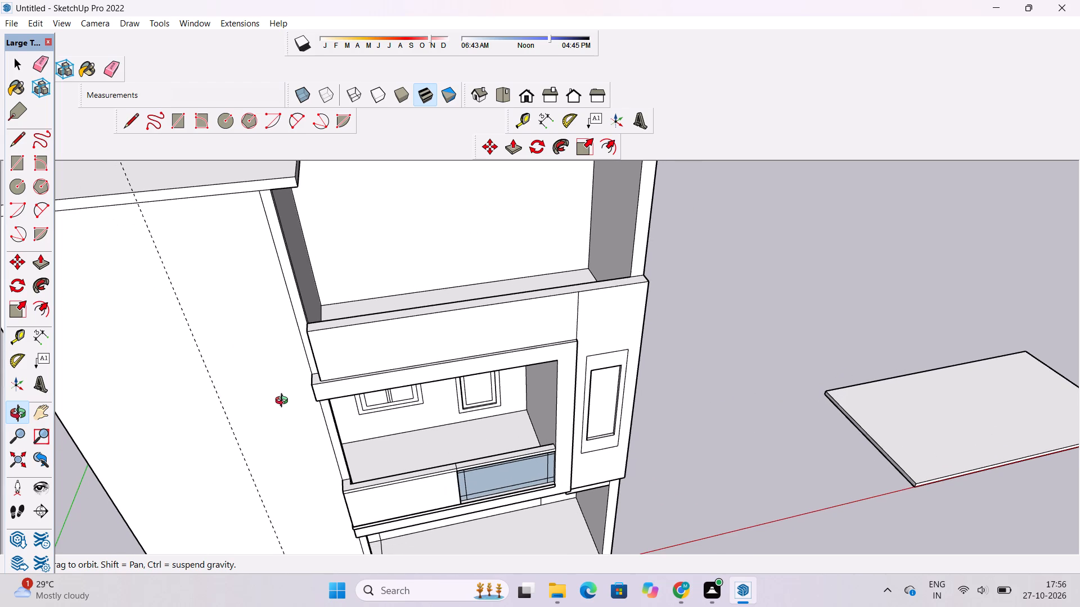
scroll(284, 402, down, 2)
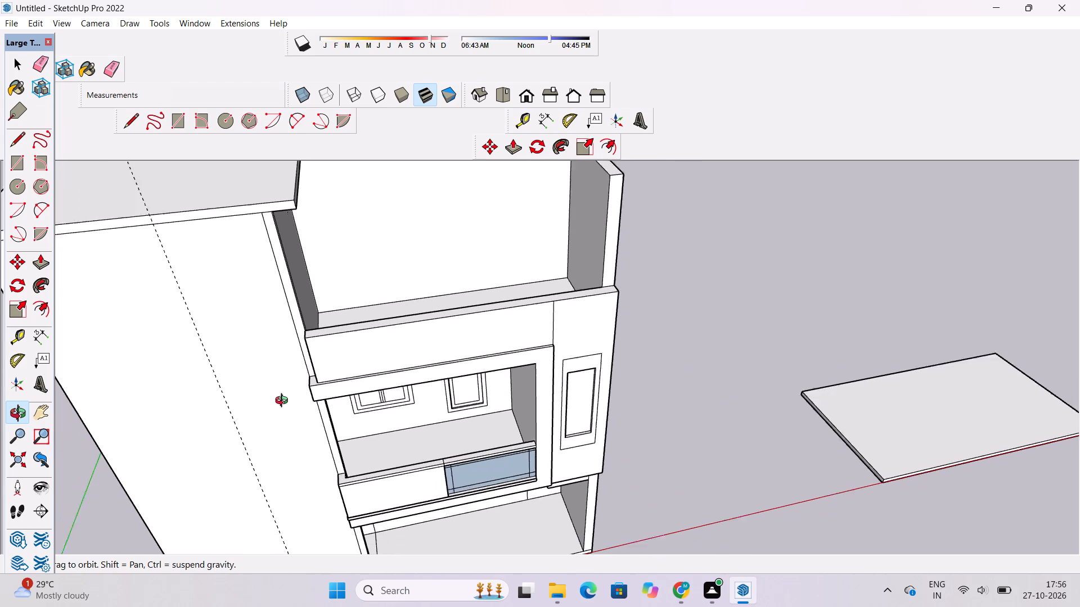
scroll(284, 402, down, 2)
shift+drag(340, 423, 319, 393)
scroll(392, 350, up, 4)
Examine the lower storeys, including the ground-floor opening, balcony railing, framed column and outer side wall, from several angles.
drag(454, 351, 201, 347)
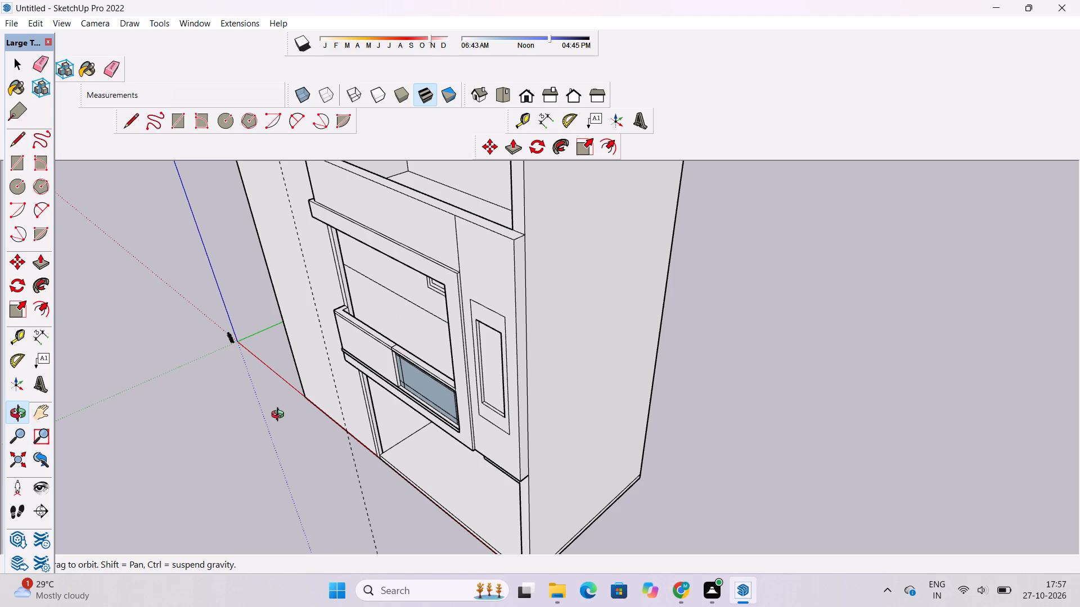
scroll(529, 331, down, 5)
shift+drag(474, 413, 507, 319)
scroll(508, 315, up, 4)
drag(478, 330, 487, 336)
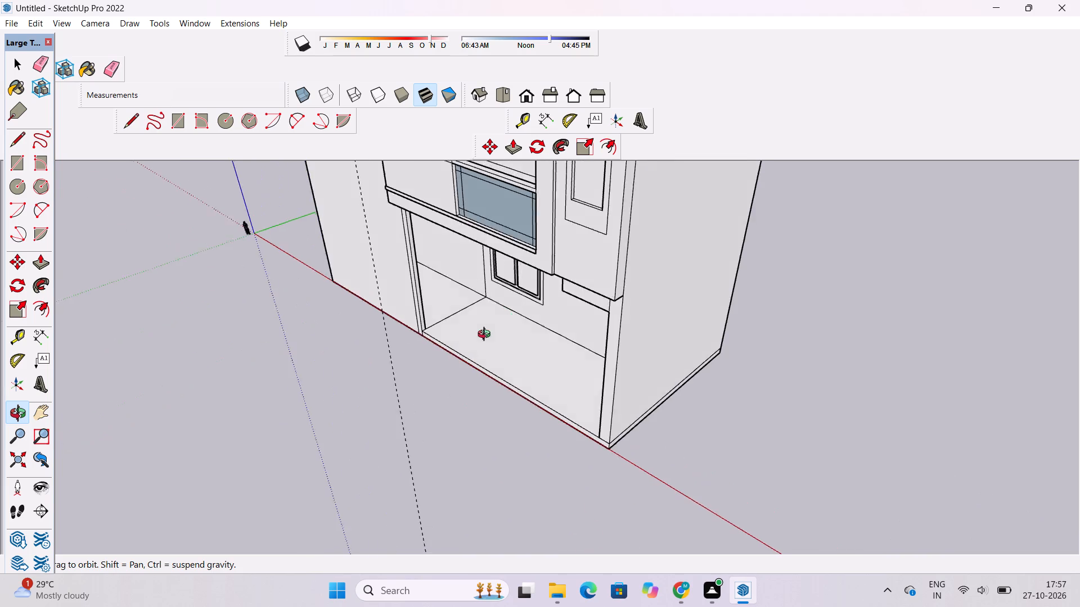
drag(487, 336, 697, 241)
scroll(601, 244, down, 5)
shift+drag(592, 237, 527, 325)
drag(541, 318, 440, 338)
scroll(469, 316, up, 1)
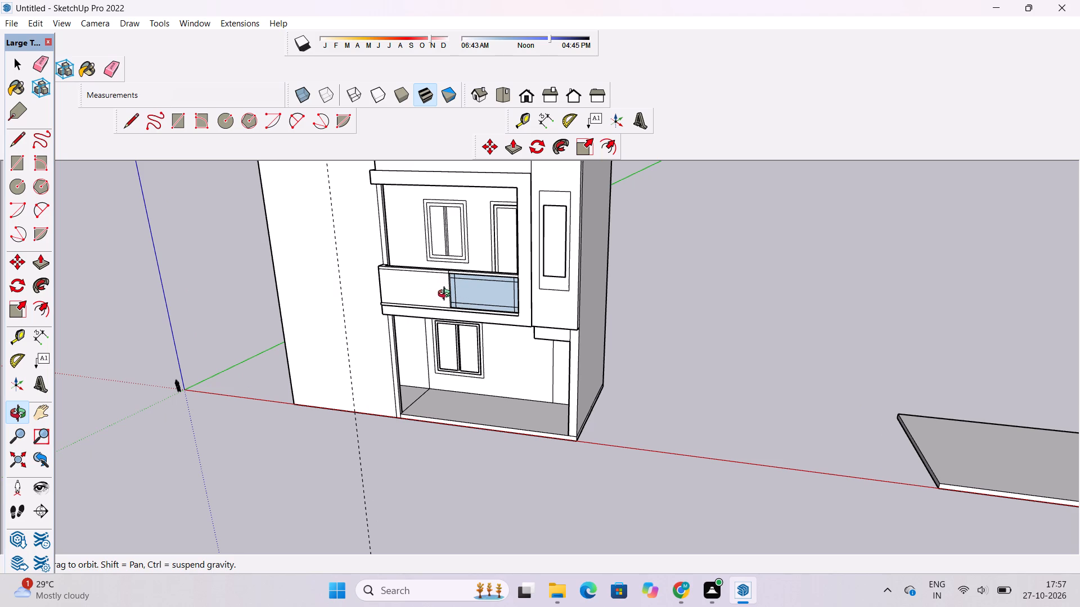
scroll(455, 343, down, 1)
shift+drag(458, 358, 463, 335)
drag(465, 330, 529, 442)
scroll(568, 350, up, 5)
shift+drag(574, 349, 578, 421)
drag(580, 422, 415, 300)
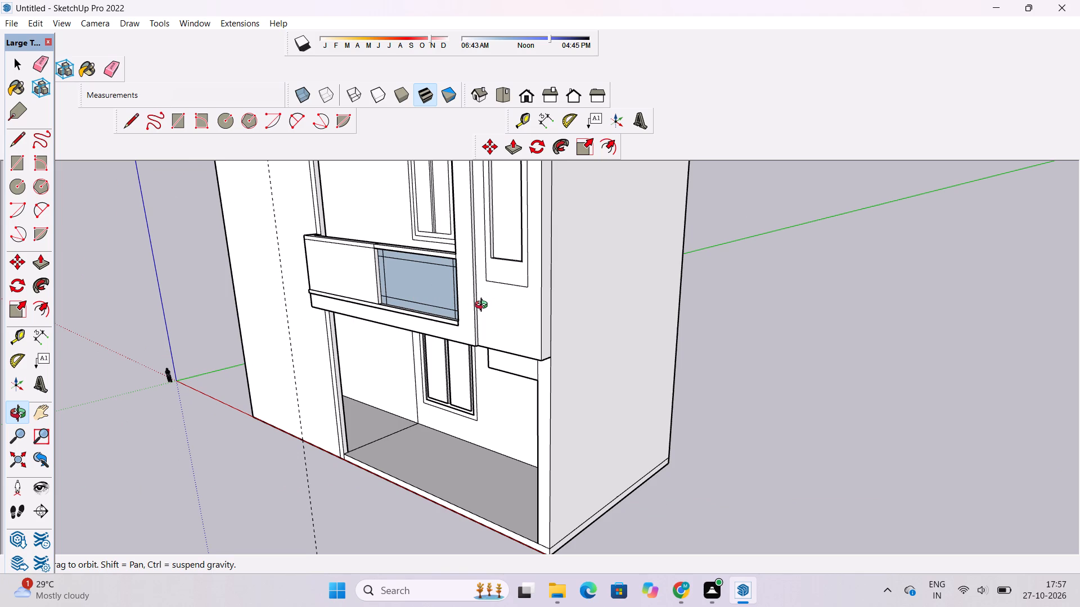
shift+drag(506, 335, 506, 333)
shift+drag(506, 333, 498, 355)
scroll(520, 345, down, 6)
drag(515, 341, 587, 312)
shift+drag(560, 306, 555, 321)
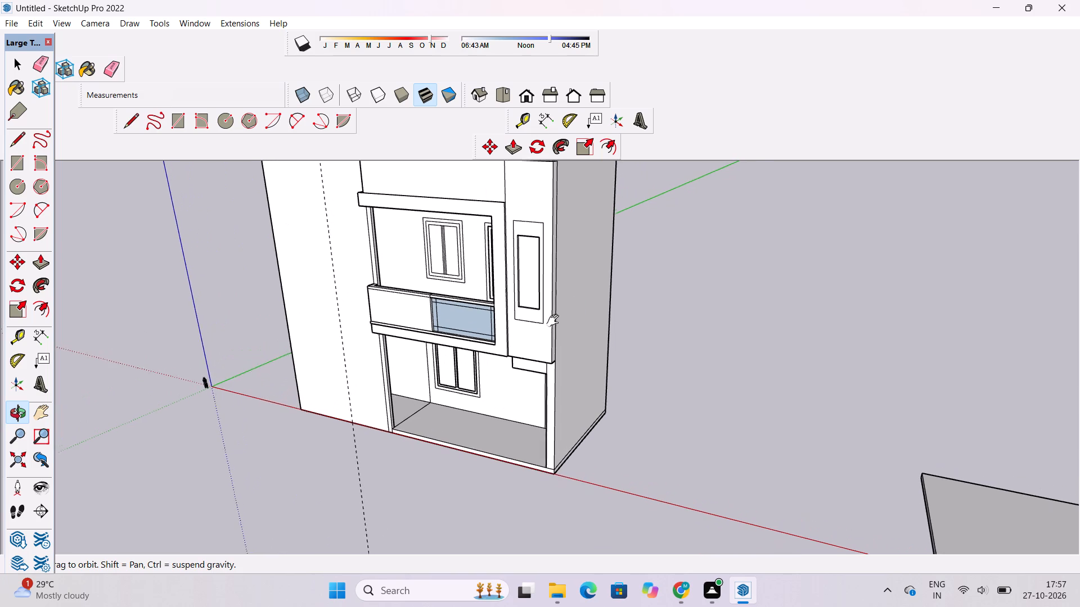
shift+drag(555, 321, 555, 322)
scroll(530, 302, down, 4)
drag(499, 325, 677, 285)
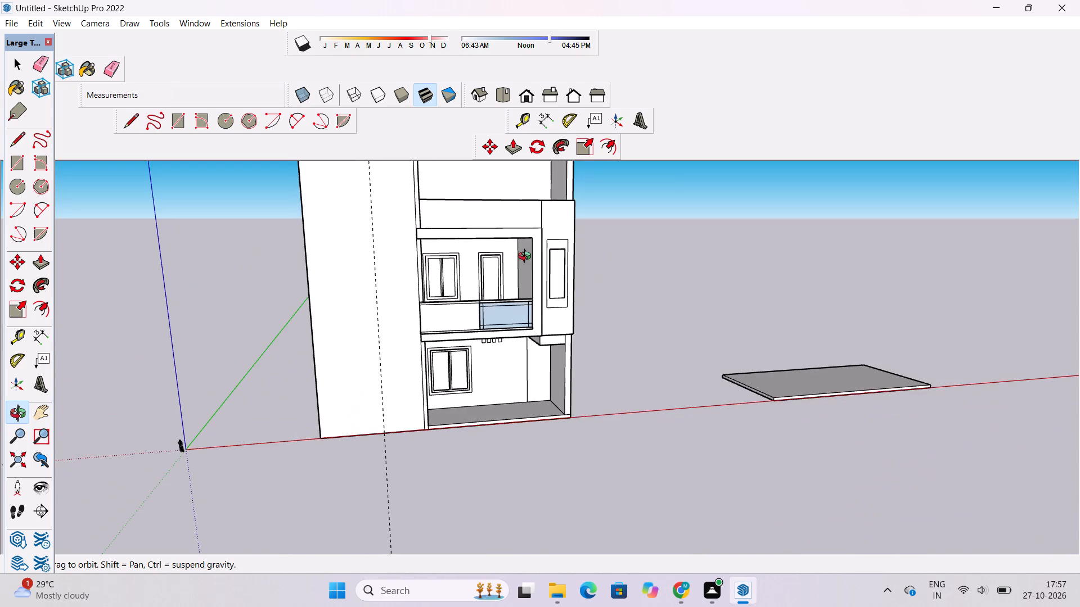
Examine the roof slab, the open top level and its parapet from above and from both sides.
scroll(510, 204, up, 3)
shift+drag(512, 221, 514, 233)
drag(514, 235, 406, 313)
scroll(494, 232, up, 2)
drag(489, 248, 490, 383)
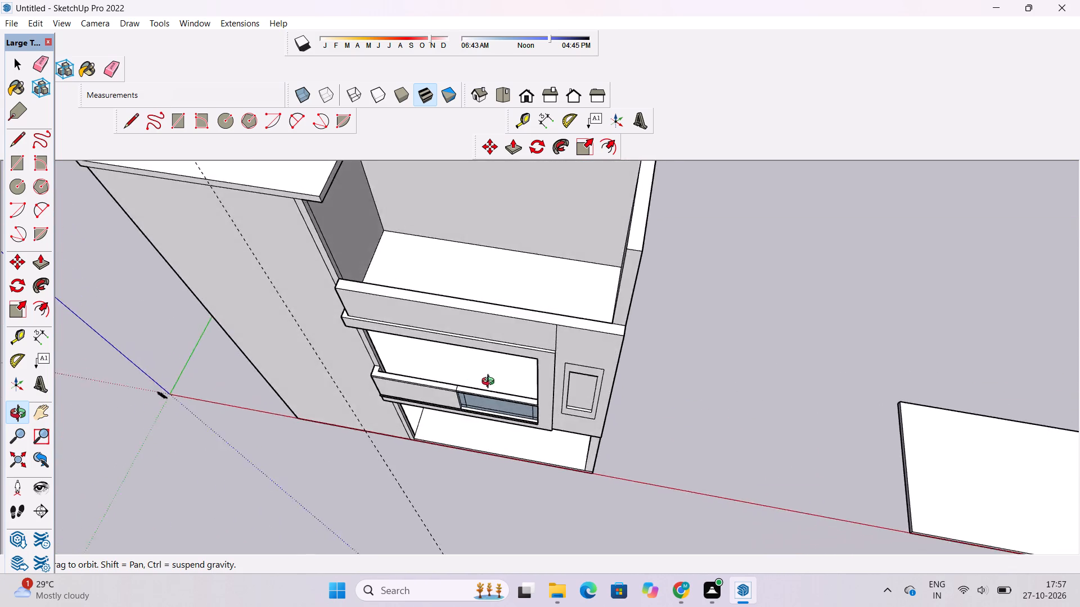
drag(490, 383, 627, 277)
scroll(474, 256, down, 4)
shift+drag(489, 251, 474, 307)
drag(502, 298, 215, 380)
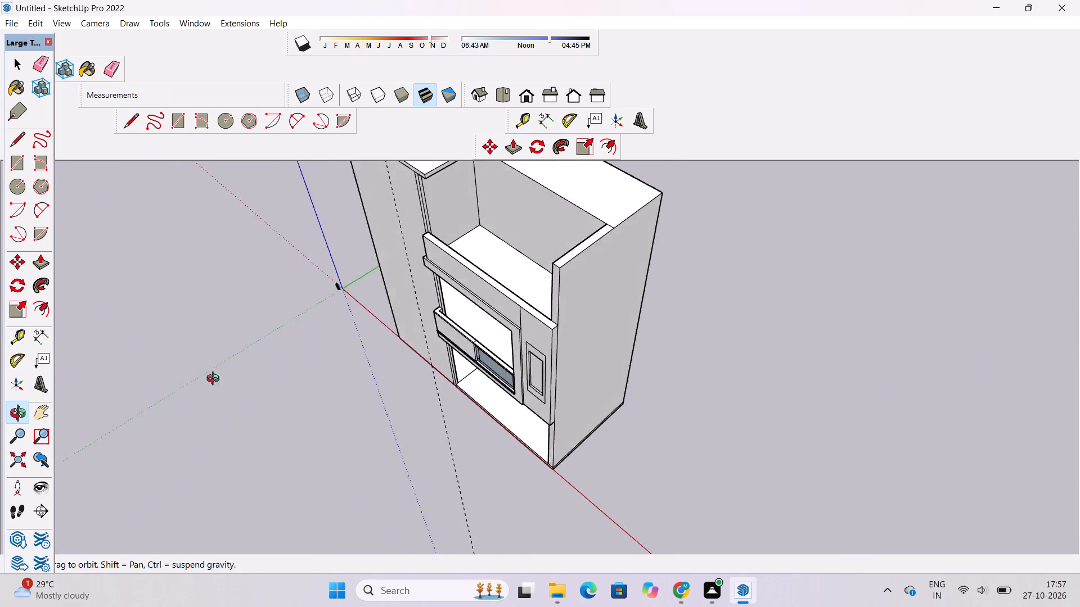
drag(215, 380, 739, 348)
scroll(565, 306, up, 3)
drag(622, 329, 559, 337)
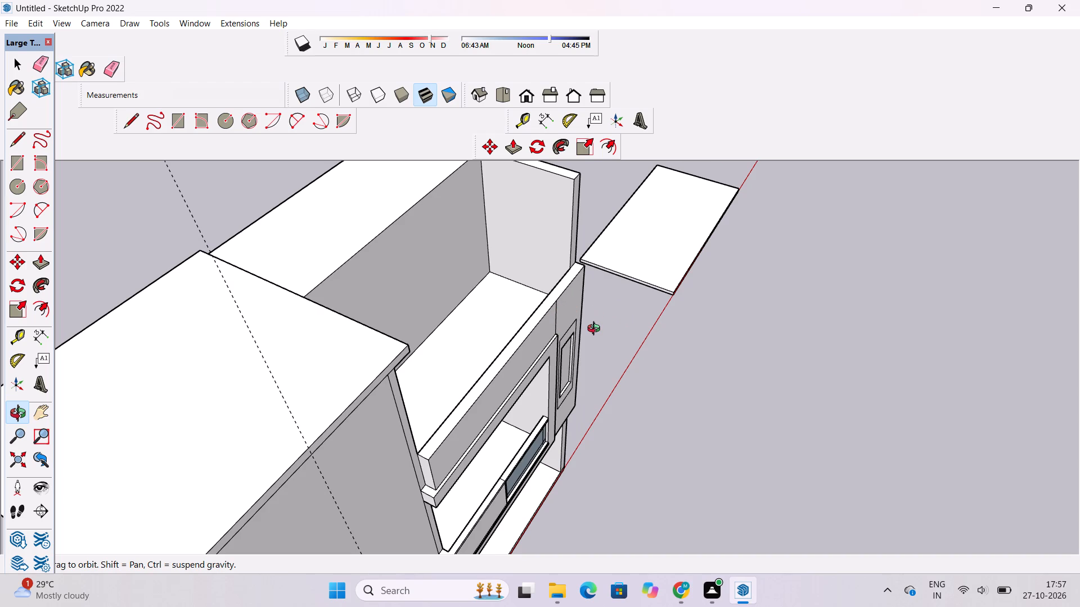
scroll(585, 348, down, 2)
shift+drag(584, 369, 585, 318)
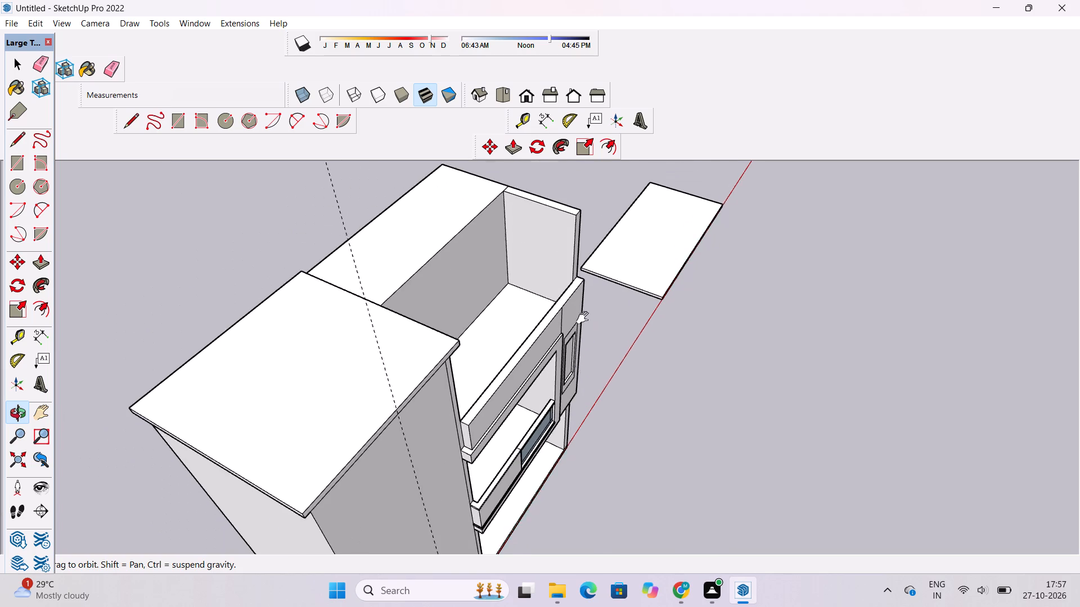
shift+drag(585, 318, 587, 305)
drag(587, 305, 513, 308)
scroll(513, 308, down, 1)
shift+drag(512, 311, 519, 339)
drag(597, 343, 426, 321)
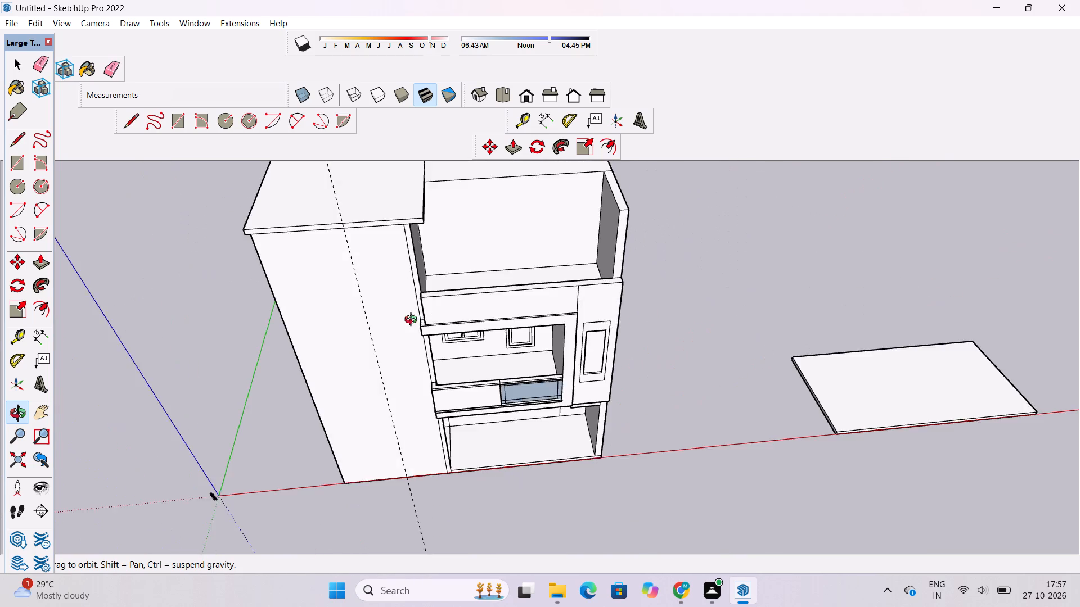
Examine the whole building's massing and the parapet's height against the open top level's walls.
scroll(413, 320, down, 2)
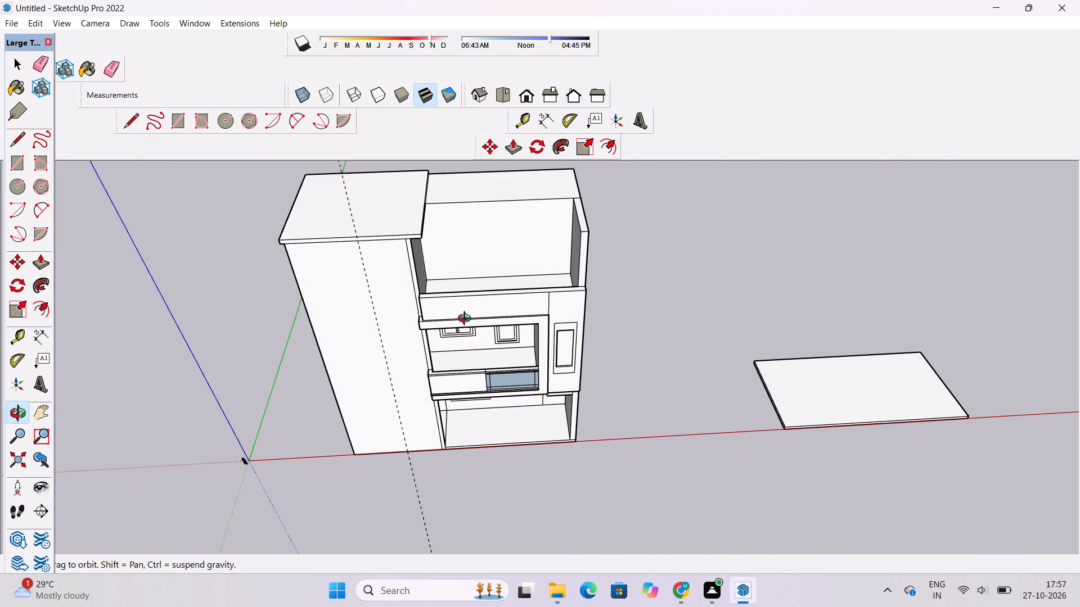
shift+drag(451, 330, 451, 346)
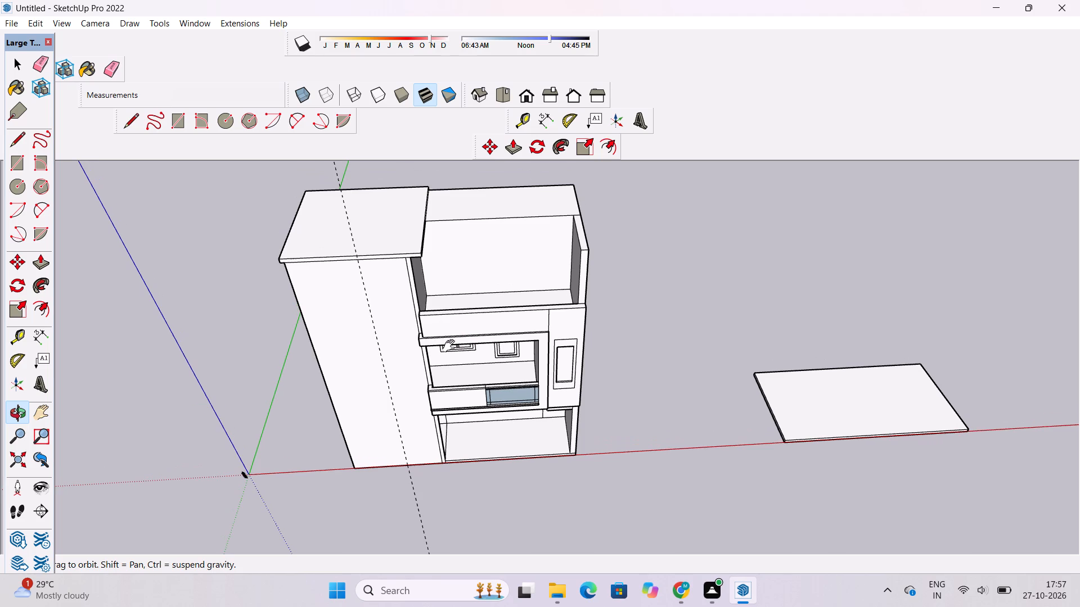
shift+drag(456, 355, 425, 355)
scroll(429, 333, up, 3)
drag(472, 338, 275, 275)
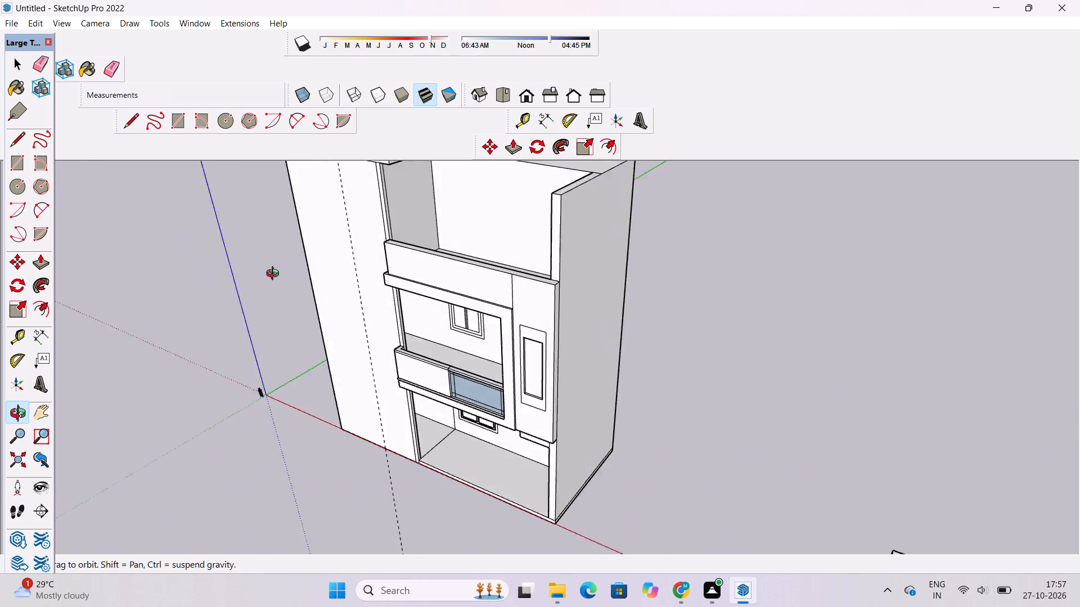
drag(275, 275, 272, 274)
scroll(373, 275, down, 5)
drag(406, 274, 703, 369)
scroll(532, 334, up, 3)
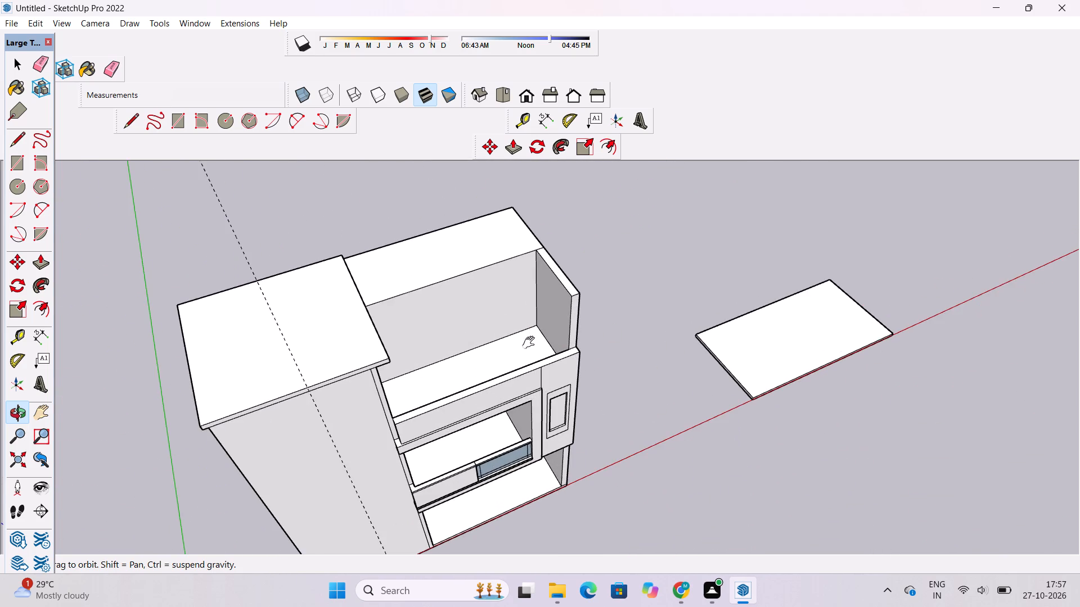
shift+drag(531, 343, 530, 323)
drag(574, 334, 445, 324)
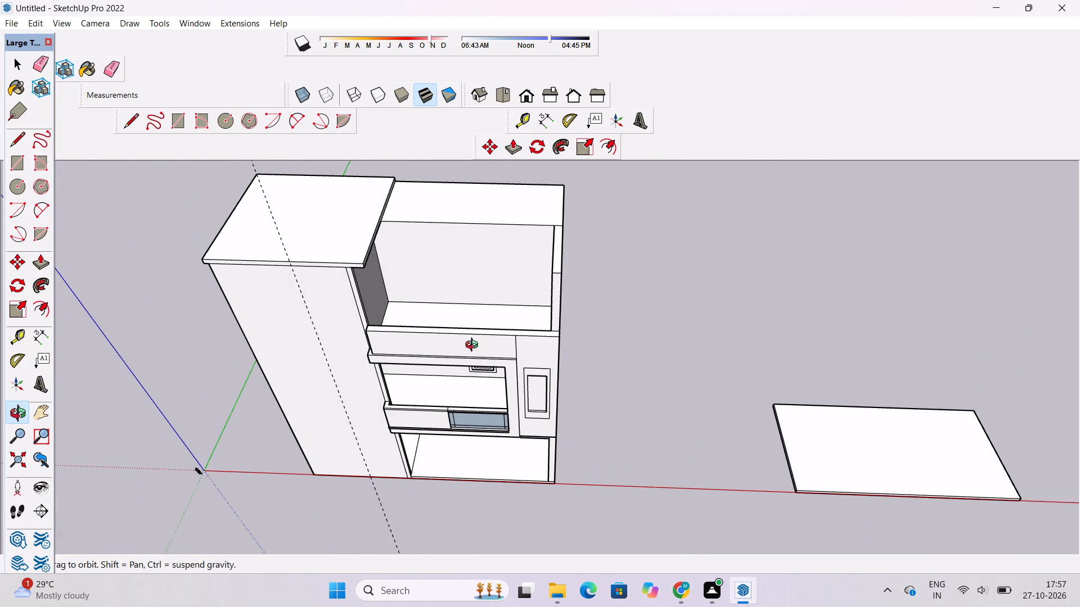
shift+drag(479, 341, 483, 383)
drag(486, 389, 522, 254)
scroll(522, 312, up, 3)
shift+drag(522, 318, 548, 327)
drag(557, 330, 609, 302)
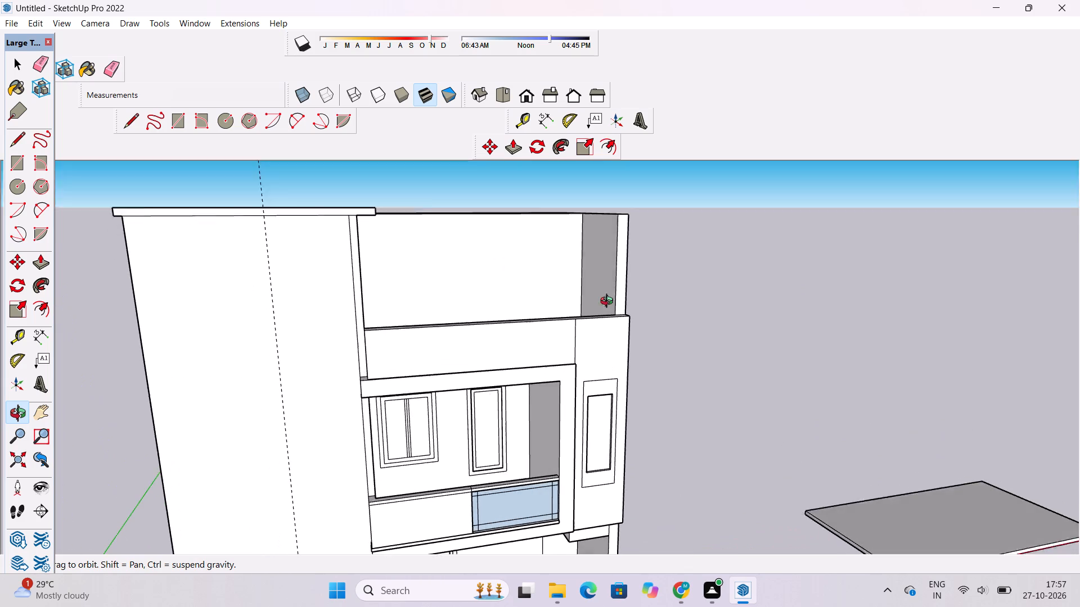
drag(609, 302, 610, 292)
shift+drag(560, 303, 541, 310)
drag(545, 328, 574, 361)
Push/Pull the top face of the parapet in front of the open top level by 3'.
scroll(568, 353, up, 3)
shift+drag(564, 335, 555, 289)
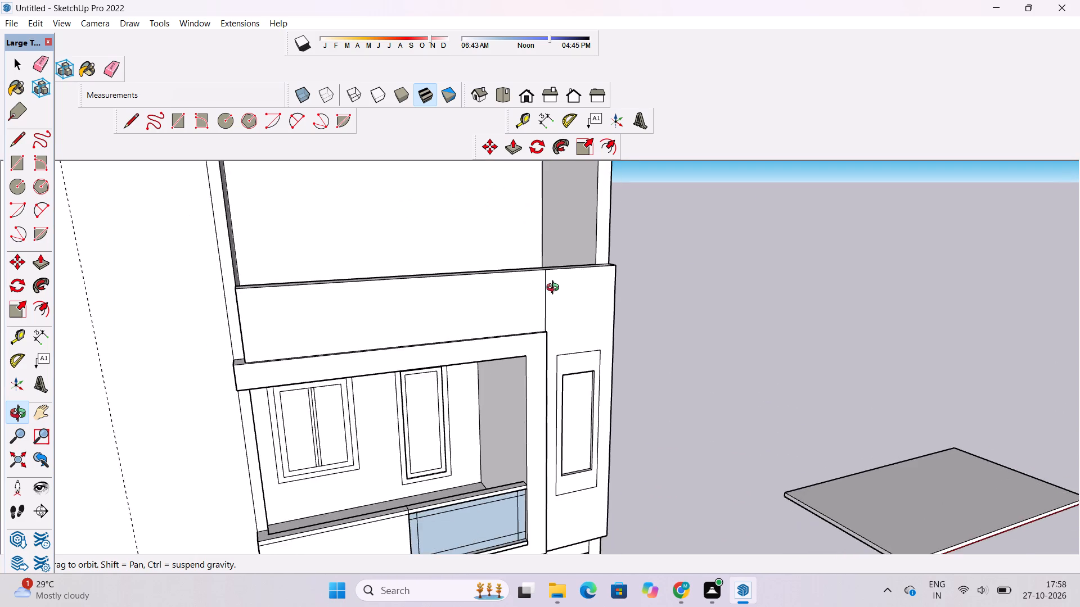
drag(555, 291, 568, 412)
scroll(553, 317, up, 3)
shift+drag(558, 288, 555, 319)
key(p)
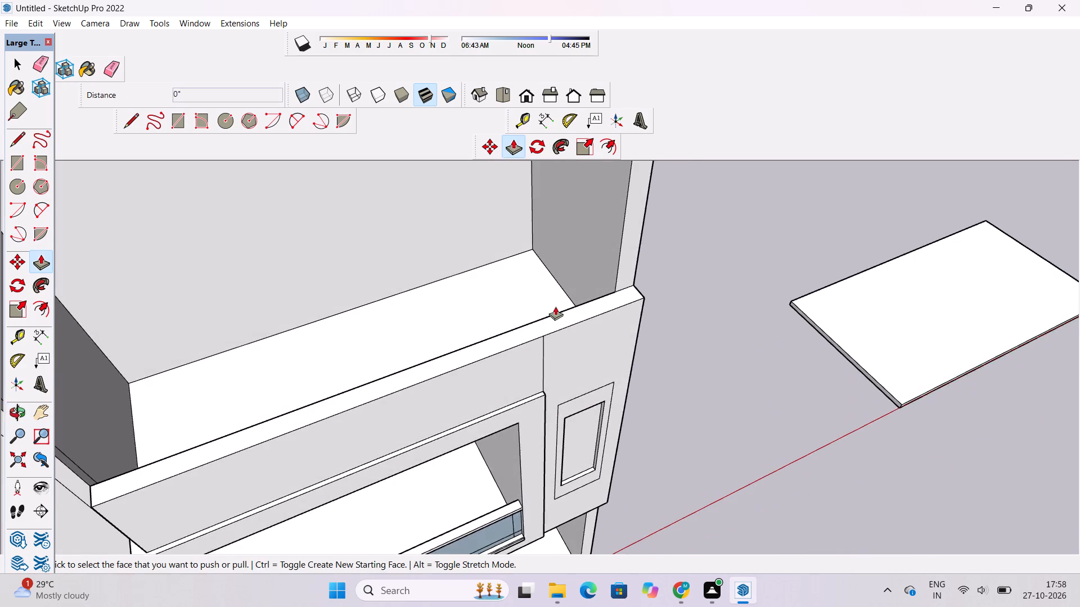
scroll(555, 306, up, 3)
click(561, 326)
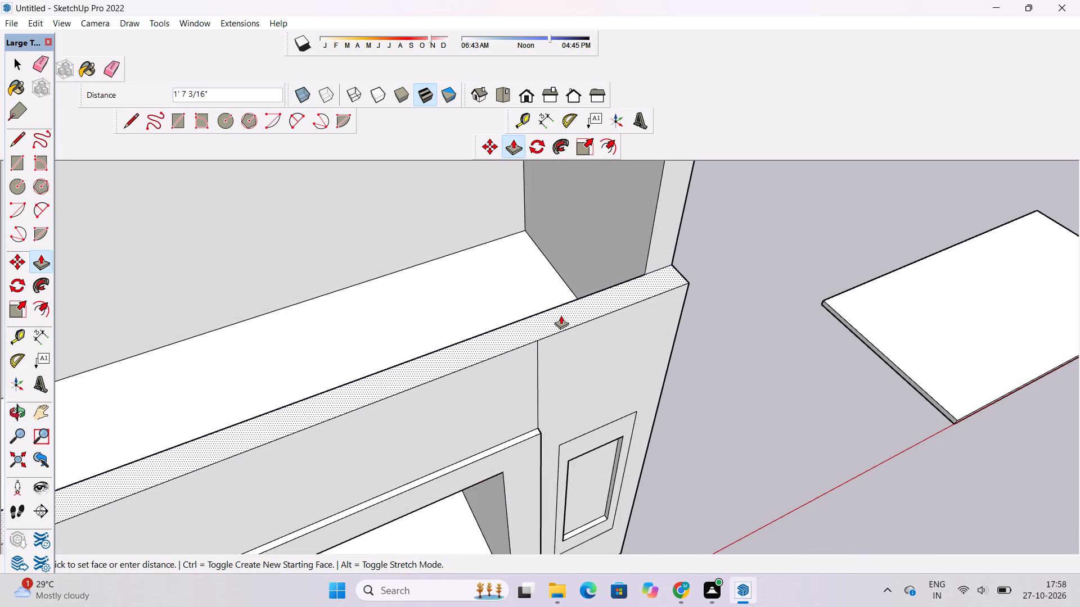
text(3')
key(Return)
key(o)
scroll(560, 315, down, 3)
drag(591, 398, 563, 320)
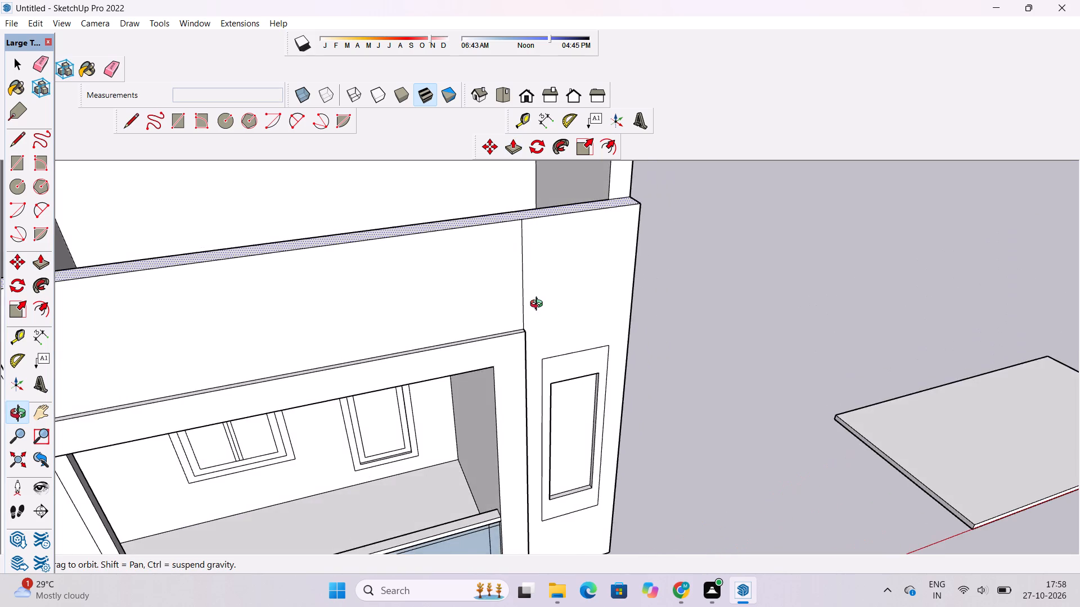
Erase the vertical line dividing the raised parapet's front face from the framed column beside it.
scroll(538, 305, down, 5)
shift+drag(538, 336, 539, 342)
drag(542, 351, 471, 348)
scroll(473, 337, up, 3)
scroll(484, 323, down, 4)
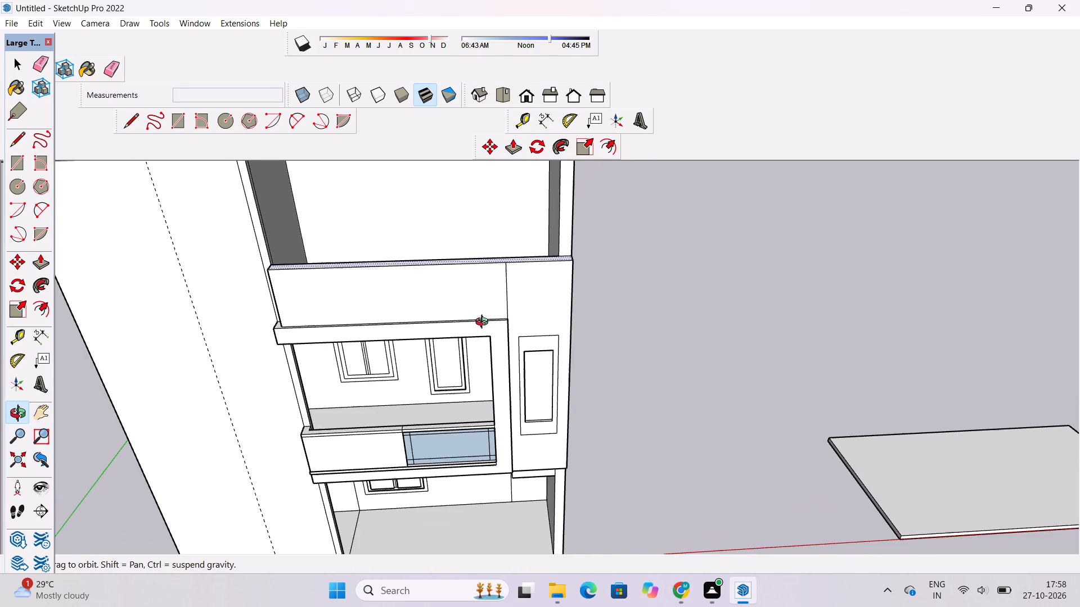
scroll(484, 323, down, 1)
drag(538, 365, 496, 265)
scroll(492, 283, up, 2)
shift+drag(494, 283, 484, 289)
drag(485, 297, 515, 302)
click(515, 302)
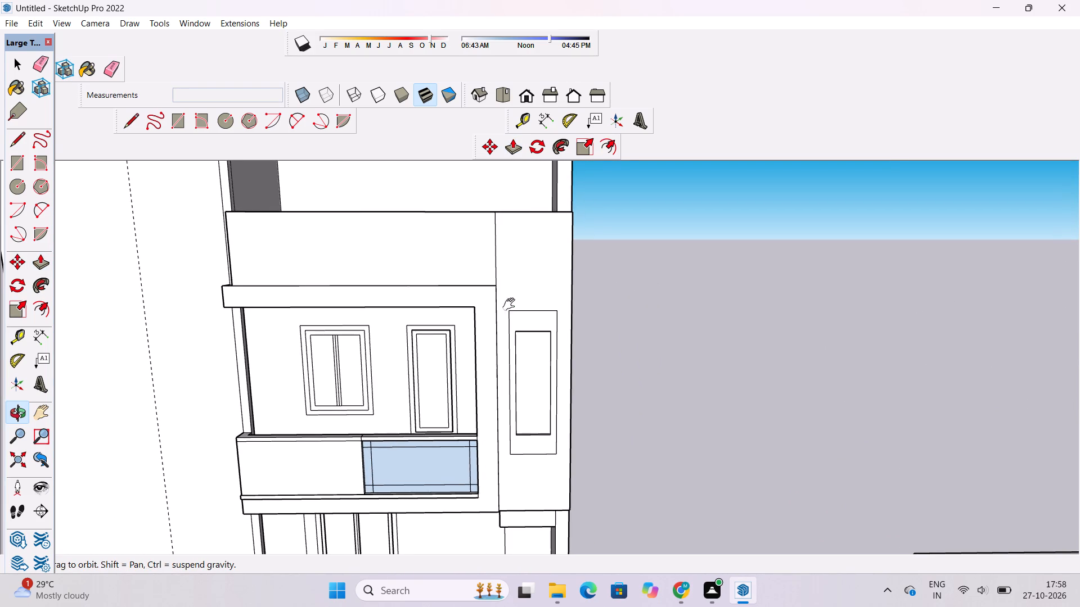
key(e)
drag(508, 253, 485, 260)
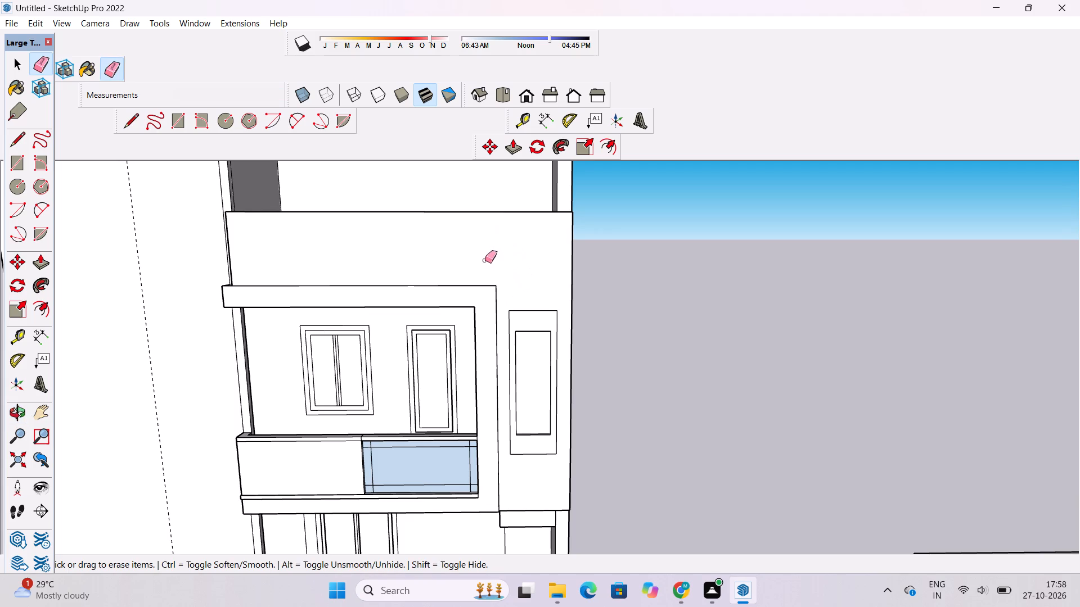
Draw a vertical line from the inner upper corner of the column's recessed frame to the parapet's top edge.
scroll(496, 268, up, 3)
key(l)
click(513, 325)
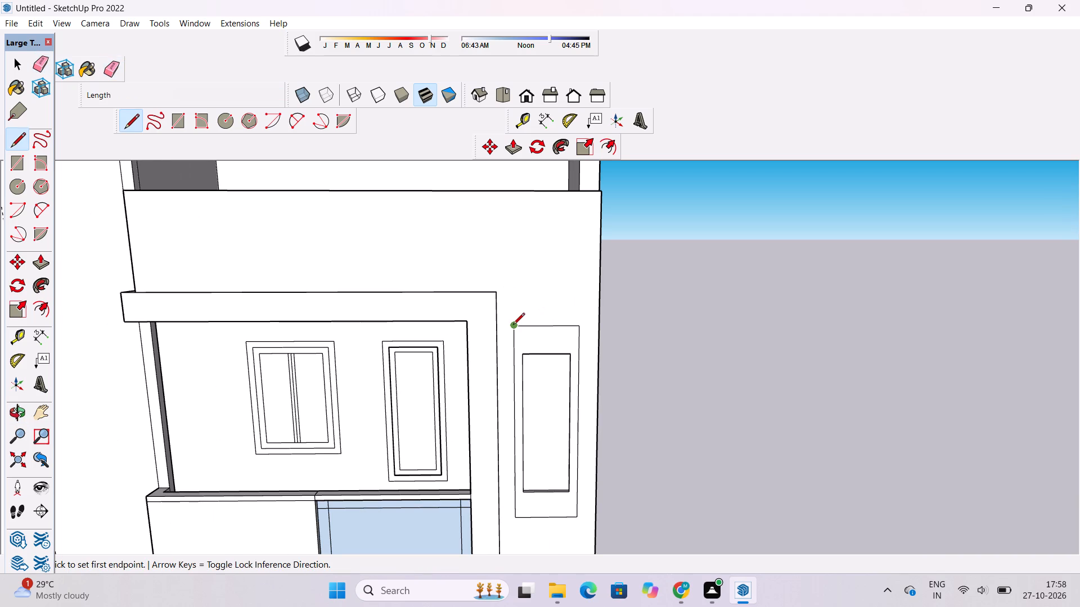
scroll(513, 325, down, 3)
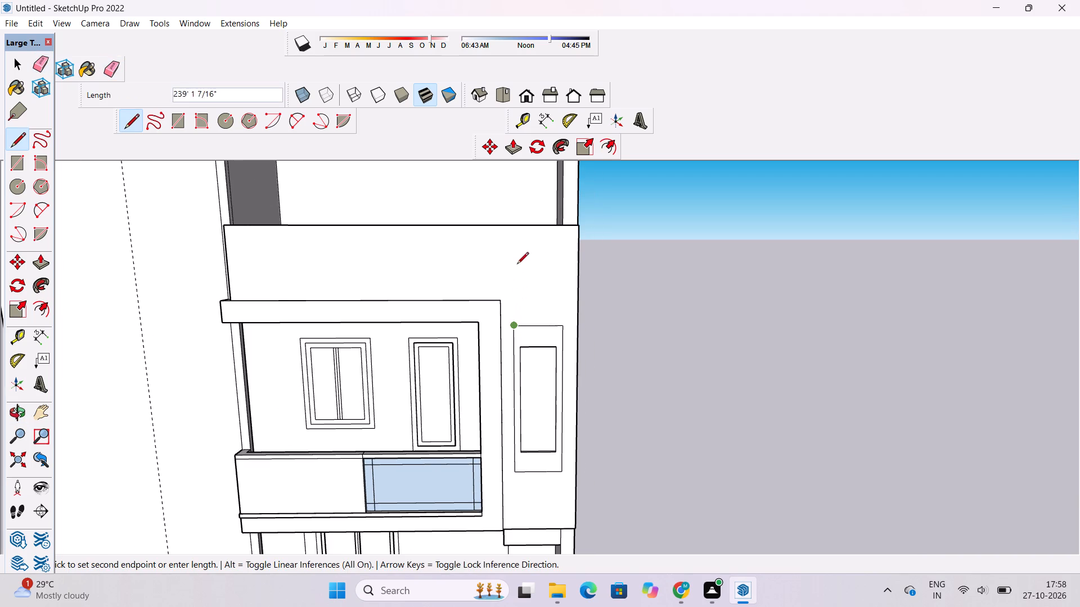
click(514, 227)
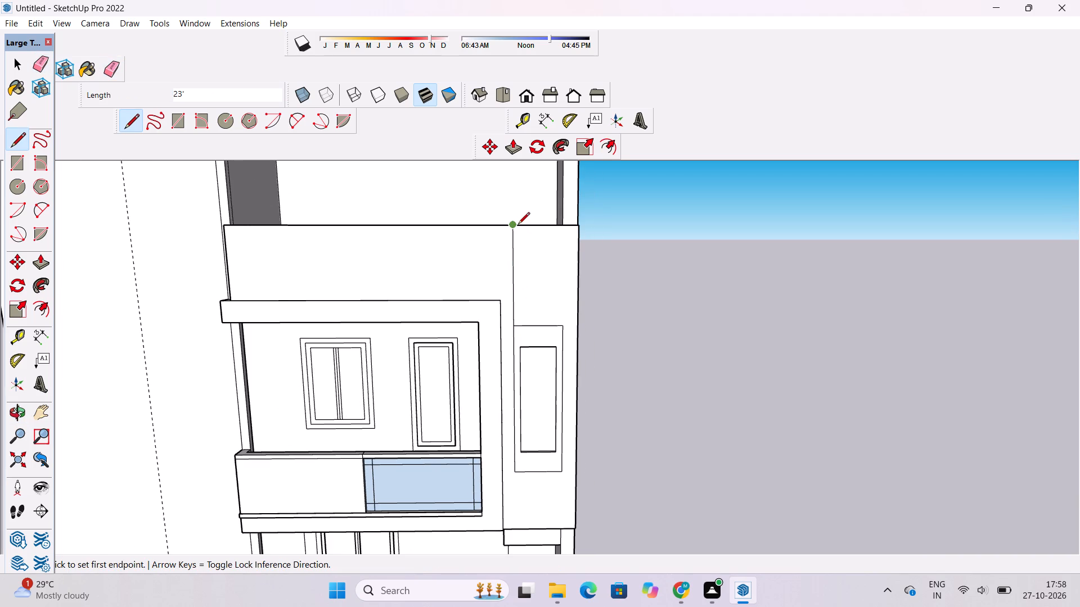
Examine the parapet, its new dividing line, the projecting beam and the open top level from several angles.
key(o)
drag(542, 302, 439, 362)
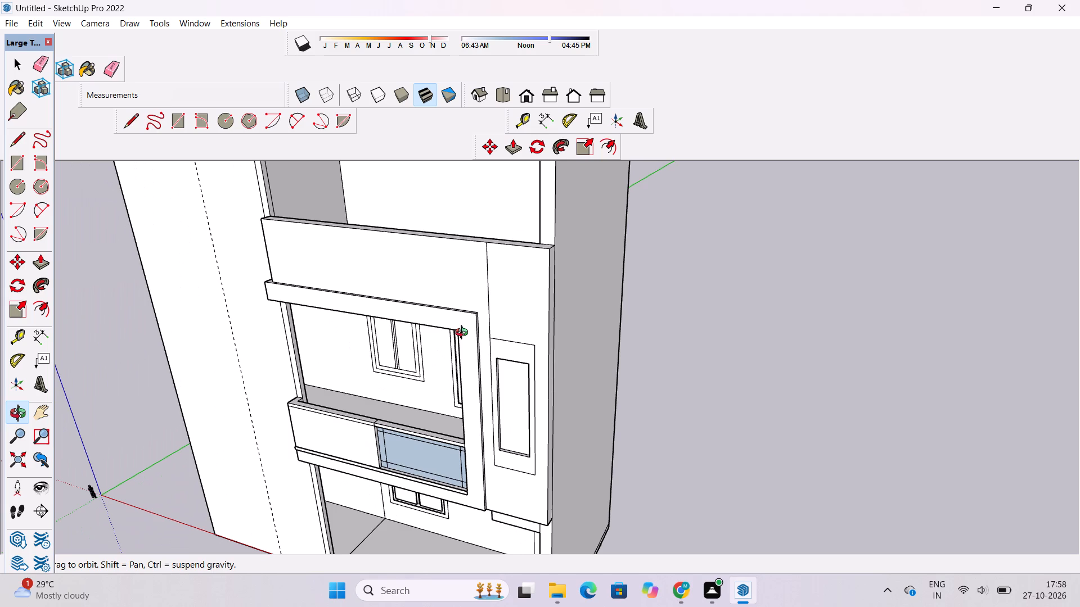
scroll(464, 332, up, 2)
drag(465, 325, 482, 336)
drag(449, 310, 480, 326)
click(480, 326)
drag(407, 323, 511, 328)
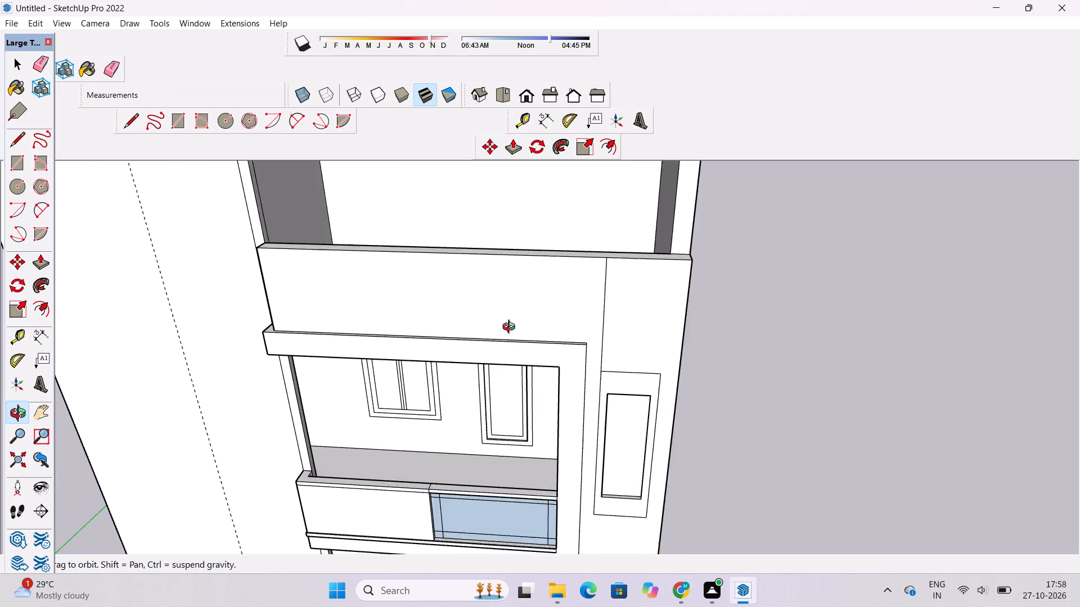
drag(511, 328, 526, 323)
scroll(546, 308, down, 4)
drag(327, 328, 407, 321)
shift+drag(408, 310, 380, 337)
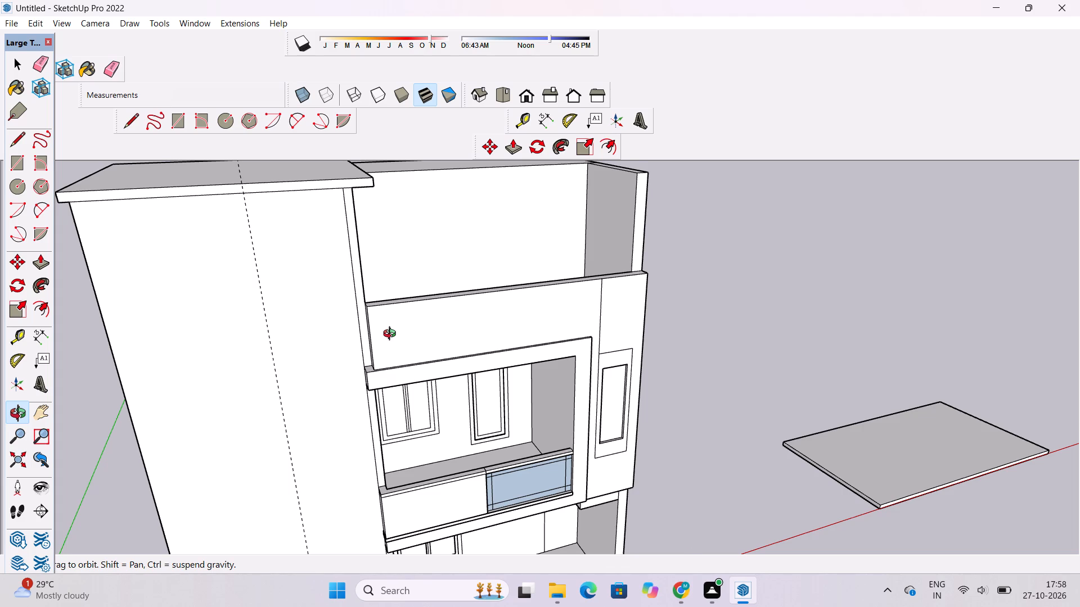
scroll(392, 335, down, 1)
shift+drag(392, 338, 394, 359)
scroll(373, 377, up, 4)
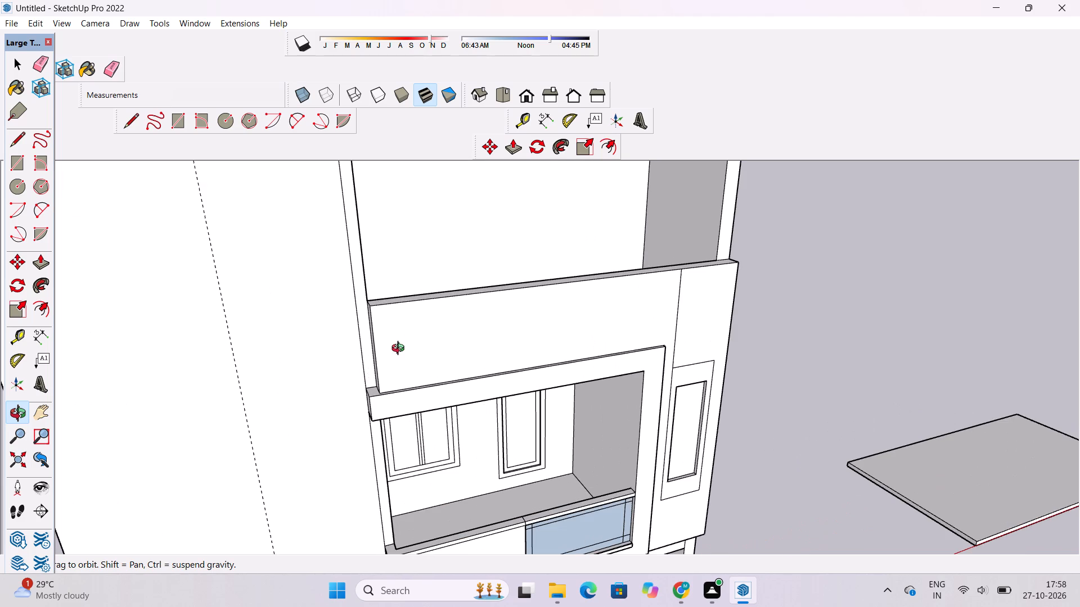
scroll(400, 350, down, 4)
shift+drag(400, 350, 410, 372)
drag(373, 383, 407, 383)
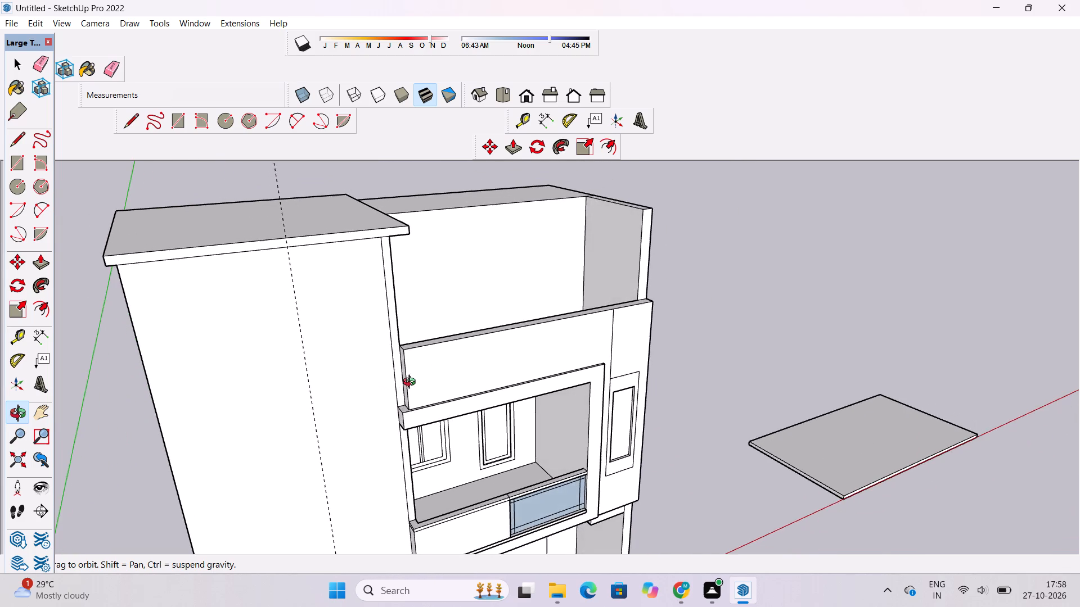
scroll(412, 383, up, 4)
scroll(413, 382, down, 3)
shift+drag(413, 380, 409, 434)
drag(408, 436, 380, 342)
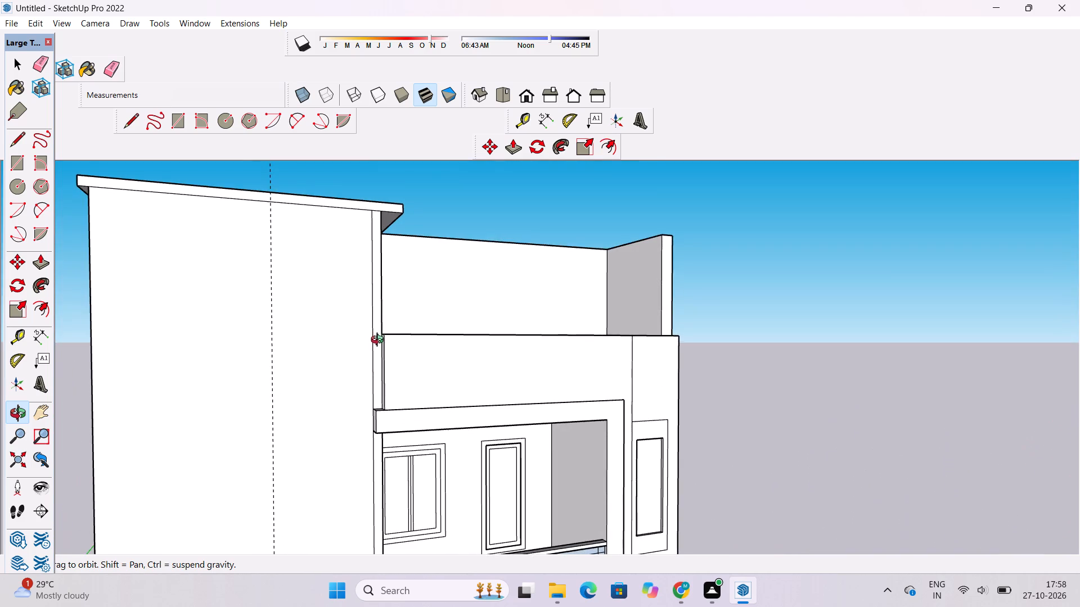
shift+drag(379, 337, 390, 367)
scroll(397, 364, down, 5)
shift+drag(384, 372, 414, 311)
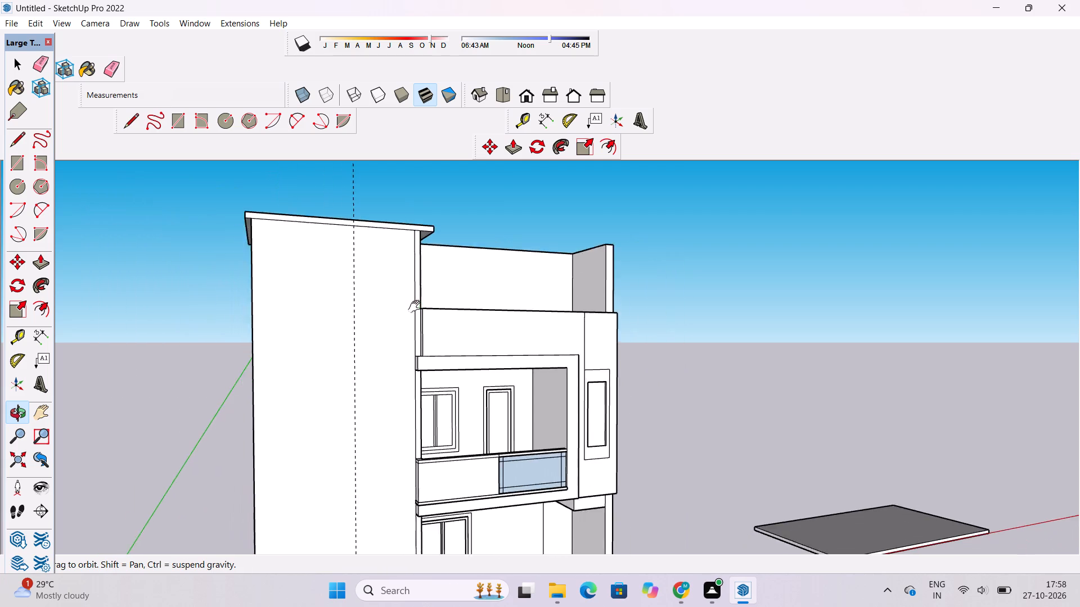
drag(411, 312, 224, 418)
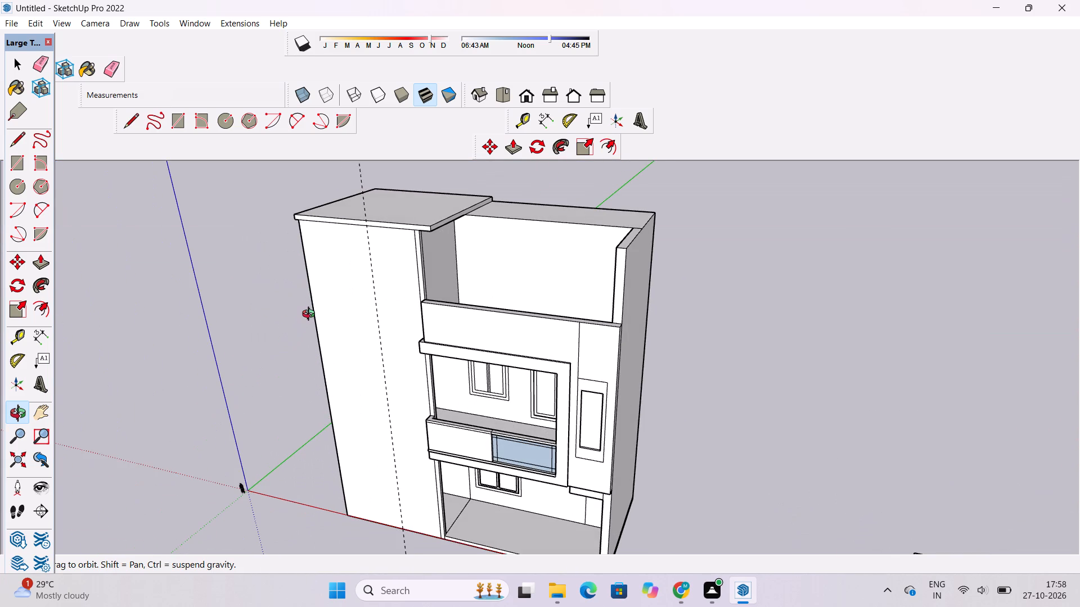
Push/Pull the front edge face of the roof slab outward by 1.5'.
scroll(312, 315, down, 2)
drag(338, 320, 268, 365)
scroll(373, 250, up, 3)
shift+drag(376, 255, 389, 323)
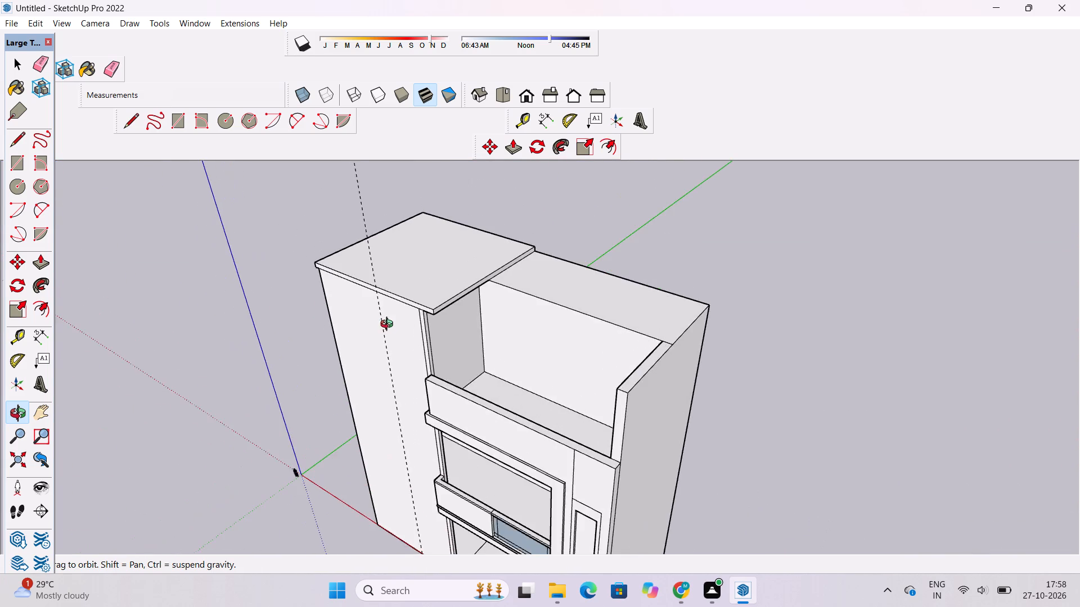
scroll(389, 325, up, 3)
shift+drag(397, 319, 404, 347)
key(p)
scroll(417, 332, up, 9)
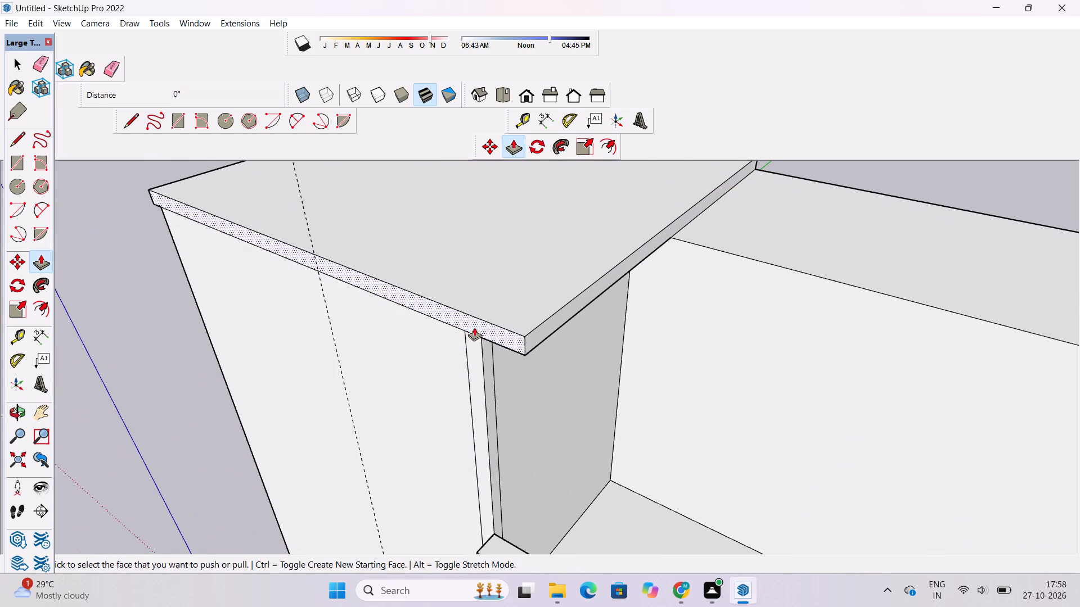
click(474, 327)
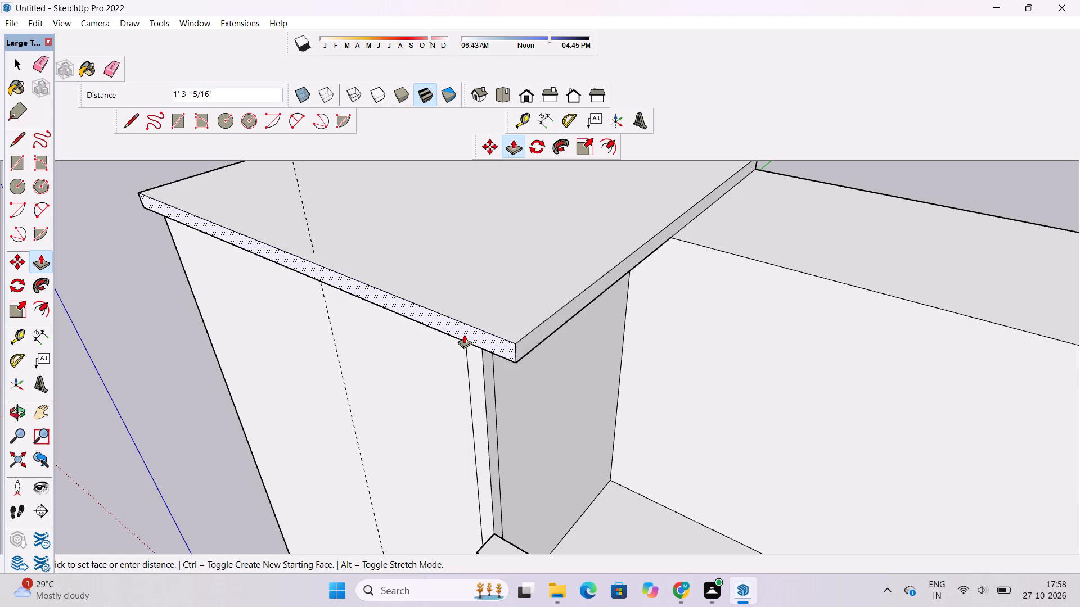
text(1.5')
key(Return)
key(o)
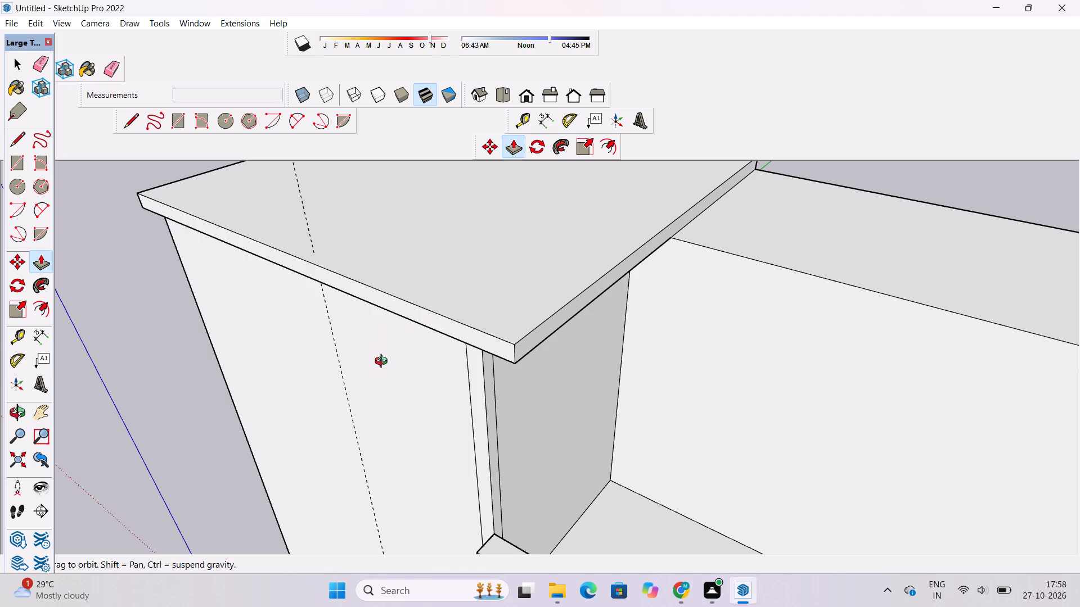
Erase the two short leftover lines on the underside of the roof slab's front overhang, above the wall corner.
drag(381, 389, 416, 250)
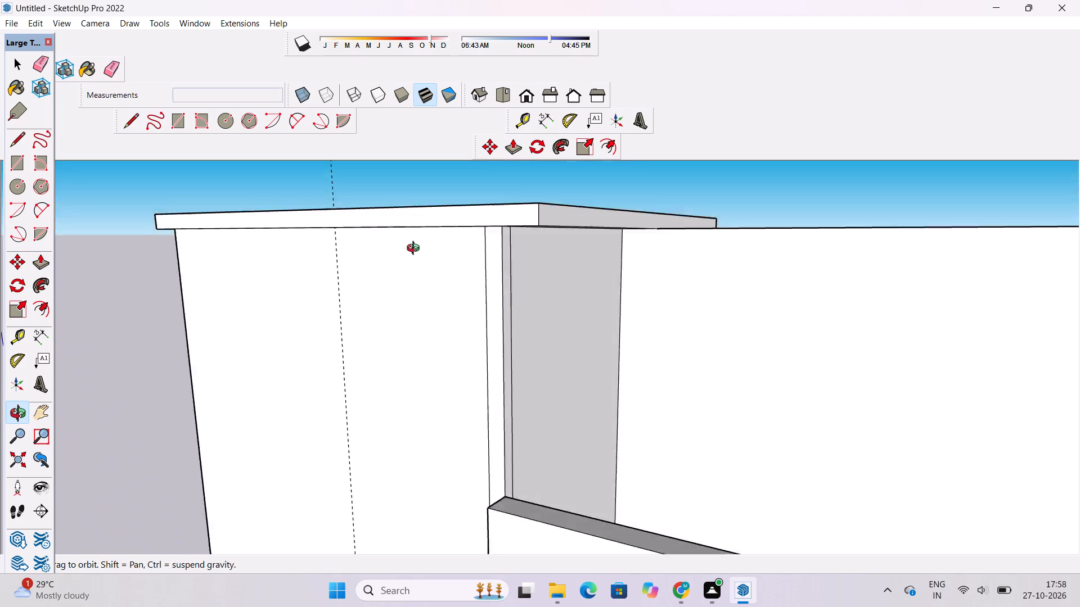
drag(416, 250, 419, 242)
scroll(422, 235, down, 3)
drag(458, 229, 480, 142)
scroll(482, 153, up, 5)
shift+drag(493, 197, 426, 321)
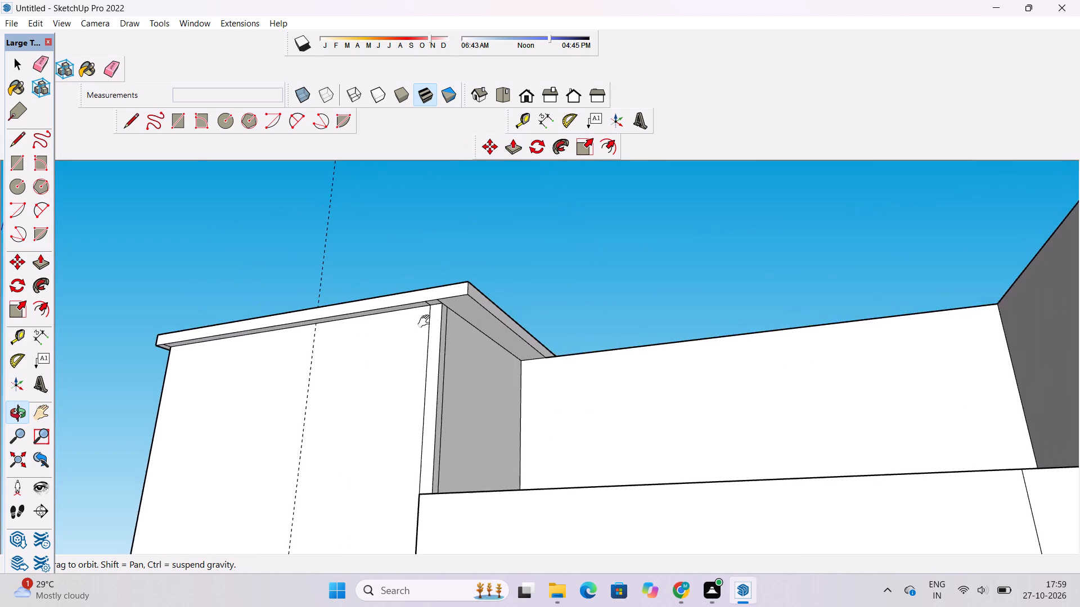
scroll(425, 319, up, 13)
key(e)
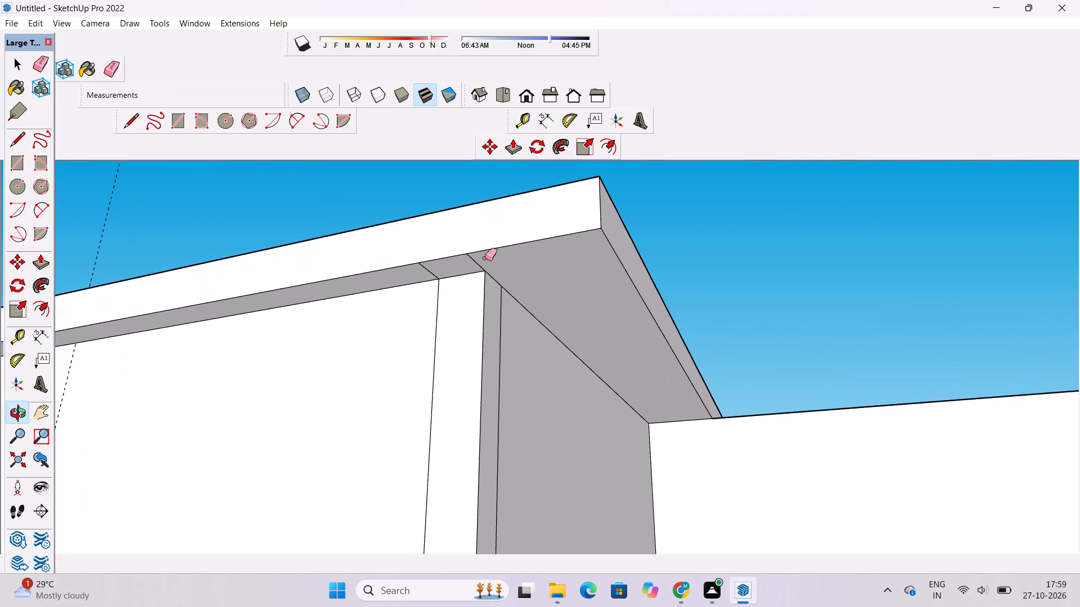
drag(484, 259, 453, 266)
drag(436, 266, 430, 268)
click(428, 269)
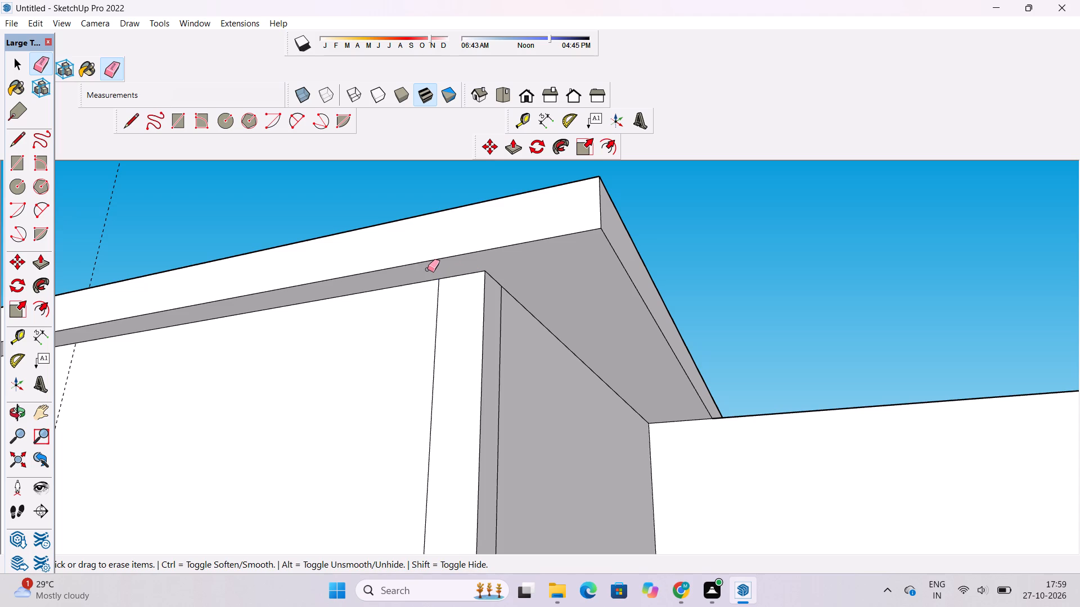
Examine the roof slab's overhang around the front and the outer side wall, from above and below.
scroll(427, 269, down, 2)
key(o)
scroll(427, 269, down, 5)
drag(561, 230, 548, 375)
scroll(546, 372, down, 5)
shift+drag(517, 402, 487, 321)
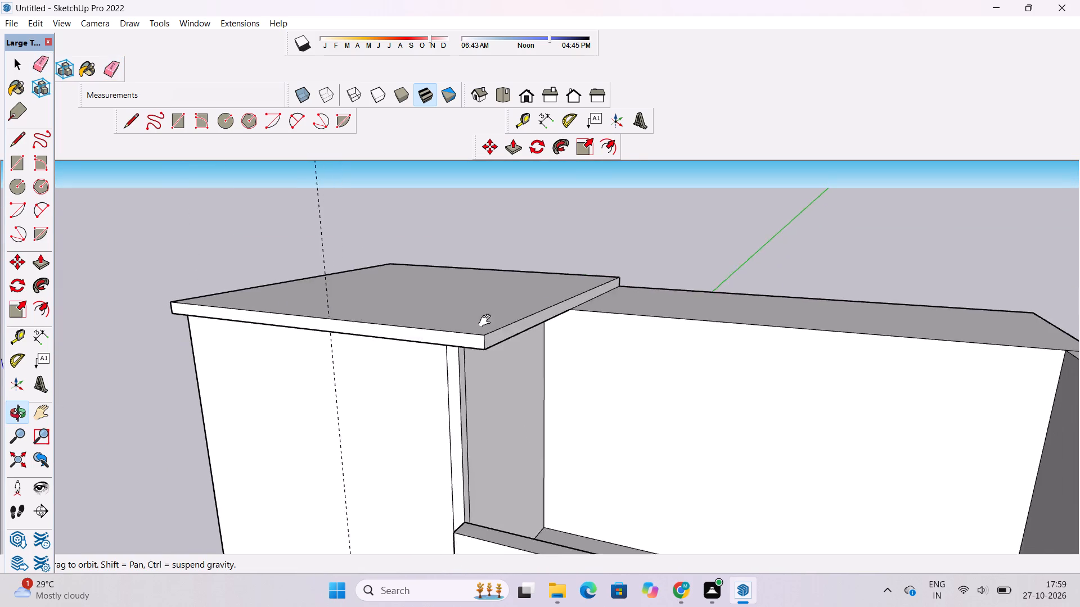
drag(487, 321, 614, 332)
shift+drag(245, 383, 499, 384)
drag(479, 396, 754, 229)
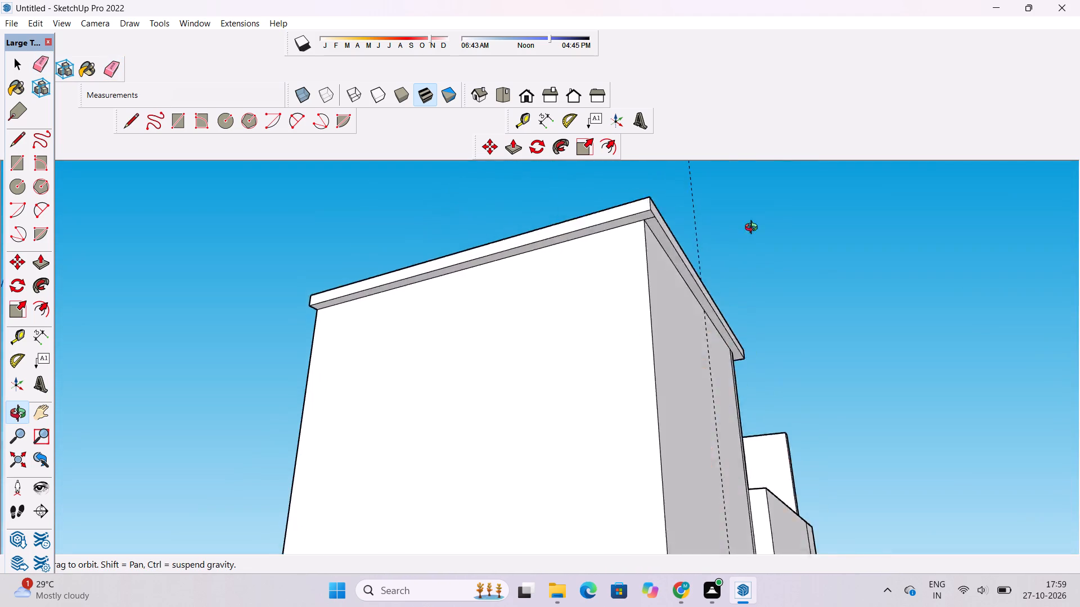
drag(754, 229, 791, 229)
drag(194, 282, 178, 350)
scroll(185, 342, down, 3)
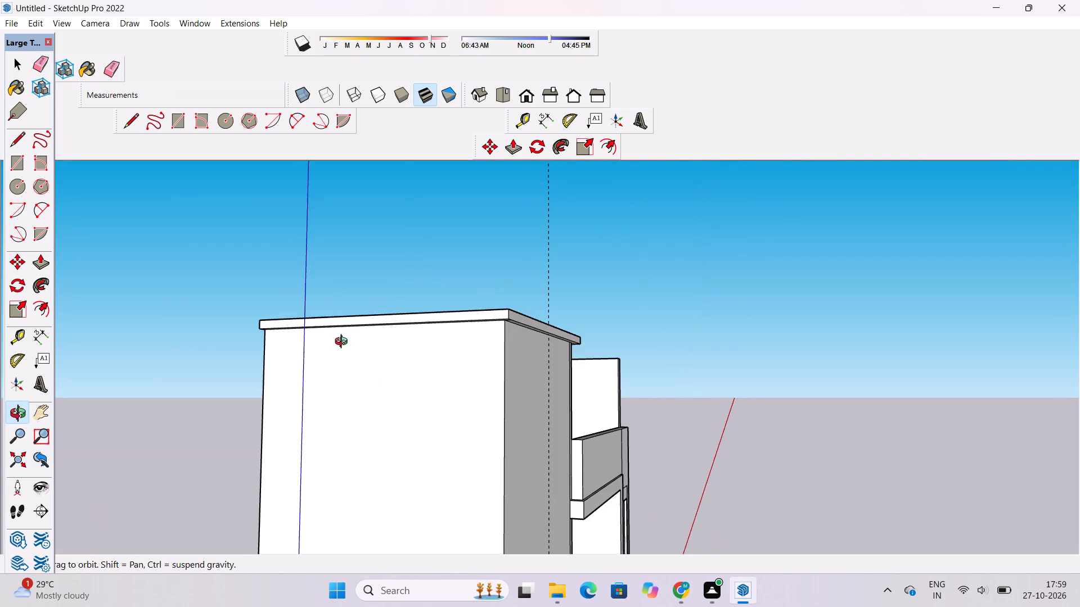
drag(337, 347, 202, 396)
drag(214, 391, 62, 419)
drag(438, 352, 244, 369)
drag(447, 373, 295, 364)
shift+drag(358, 352, 368, 384)
drag(368, 384, 353, 374)
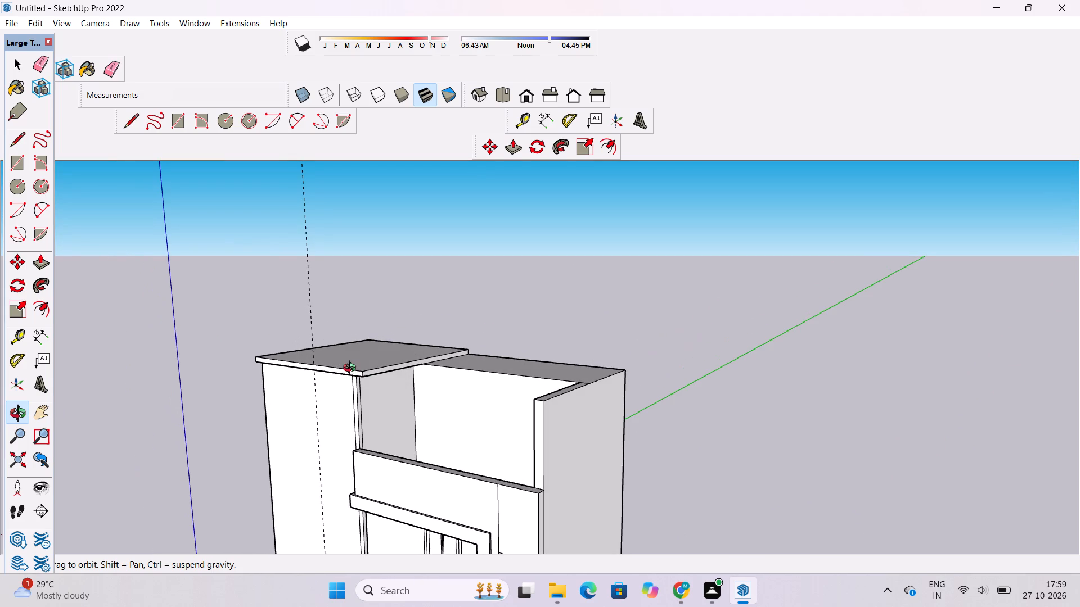
Examine how the roof slab, open top level, parapet and projecting beam relate, from the front and above.
click(352, 368)
drag(355, 372, 325, 374)
shift+click(326, 373)
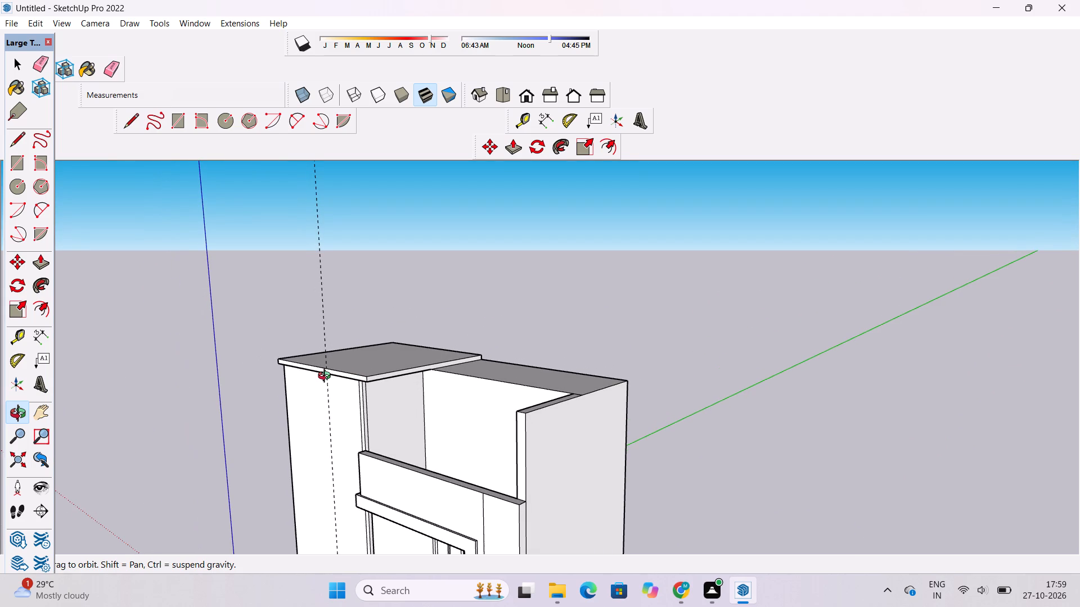
shift+drag(329, 374, 338, 398)
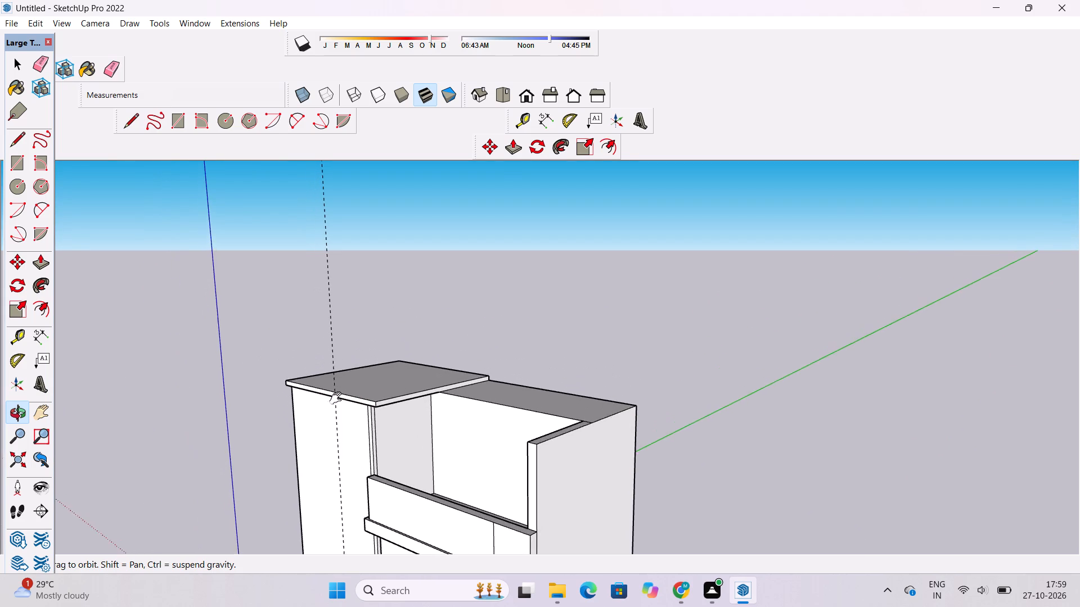
drag(338, 398, 319, 394)
scroll(377, 387, up, 6)
scroll(379, 422, down, 3)
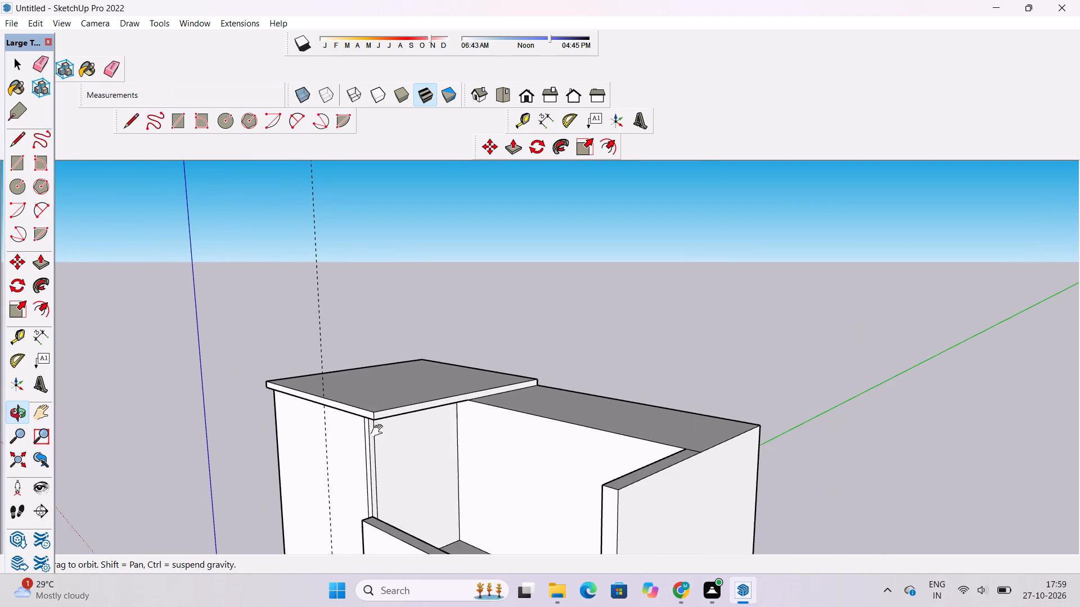
shift+drag(379, 431, 378, 425)
shift+click(378, 425)
drag(374, 420, 380, 427)
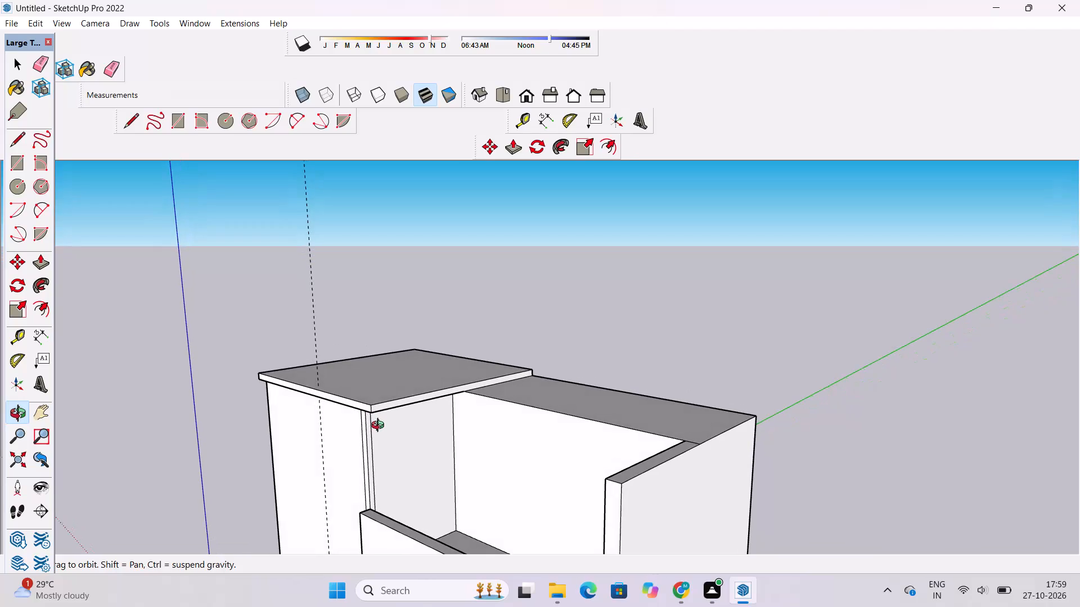
shift+drag(332, 369, 322, 341)
shift+scroll(312, 283, down, 3)
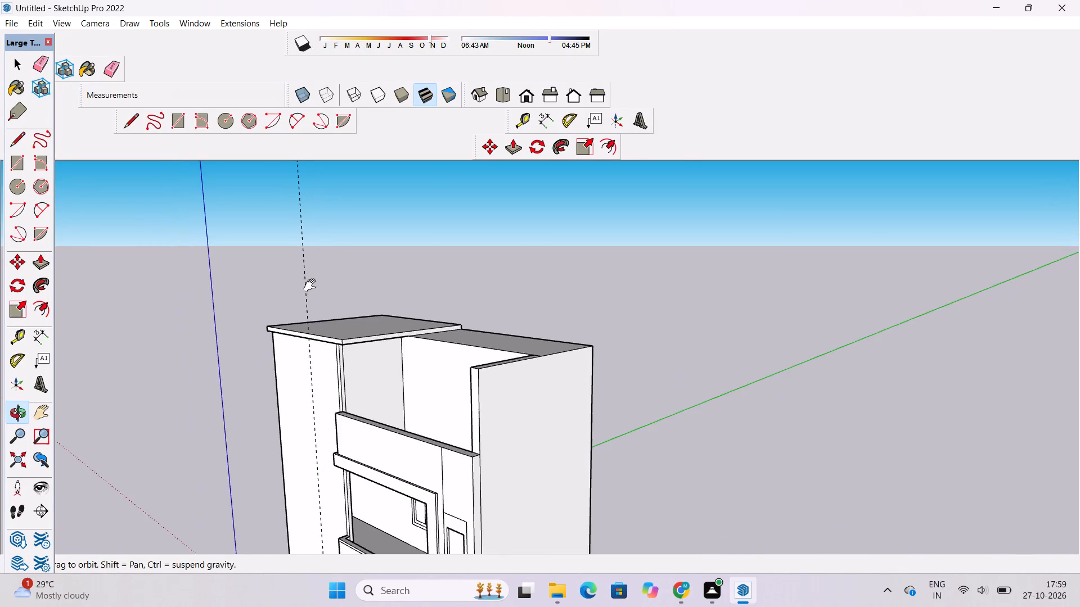
drag(306, 374, 372, 430)
shift+drag(364, 433, 360, 359)
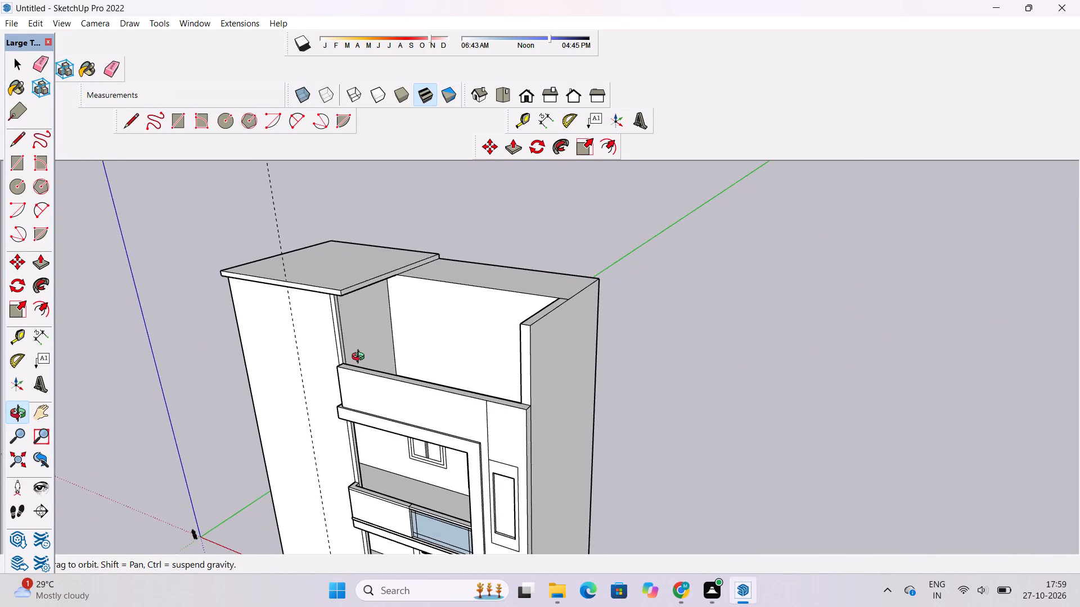
drag(362, 357, 386, 368)
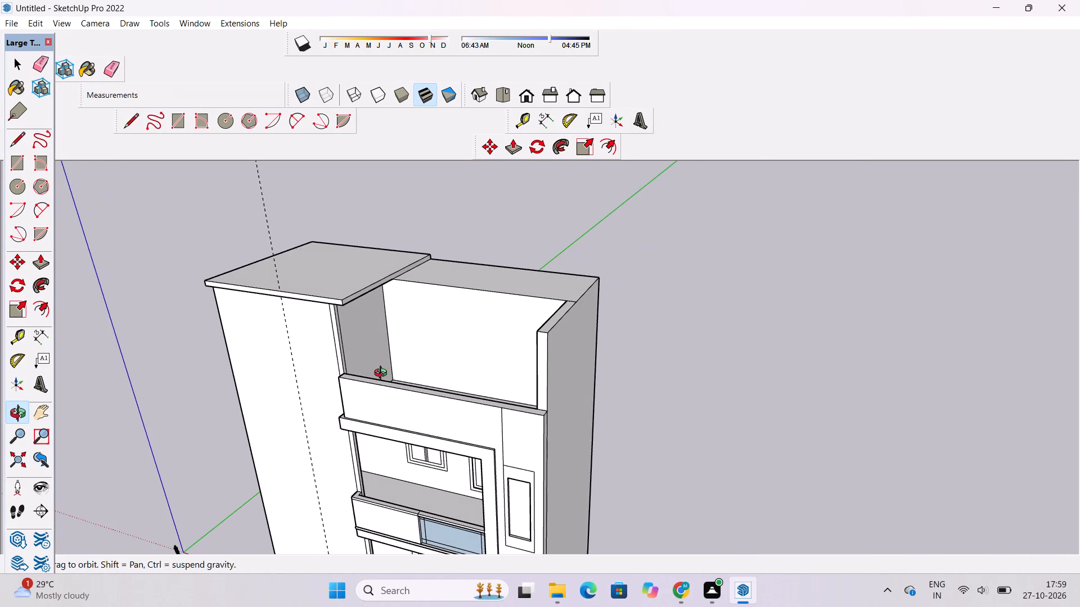
drag(376, 388, 370, 379)
drag(370, 378, 383, 386)
shift+drag(383, 386, 380, 378)
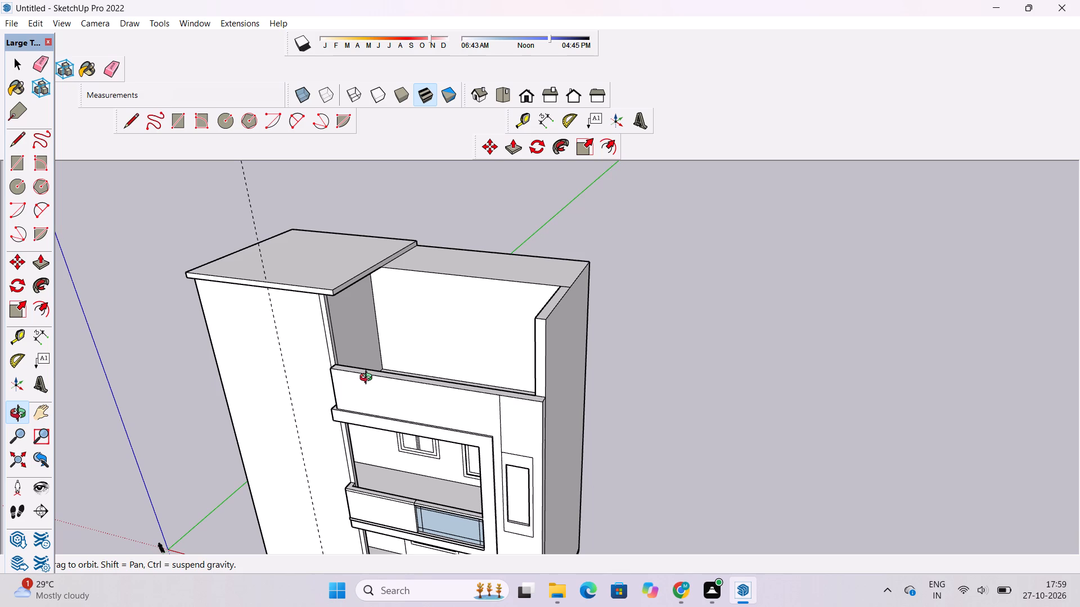
shift+click(366, 385)
drag(363, 382, 370, 391)
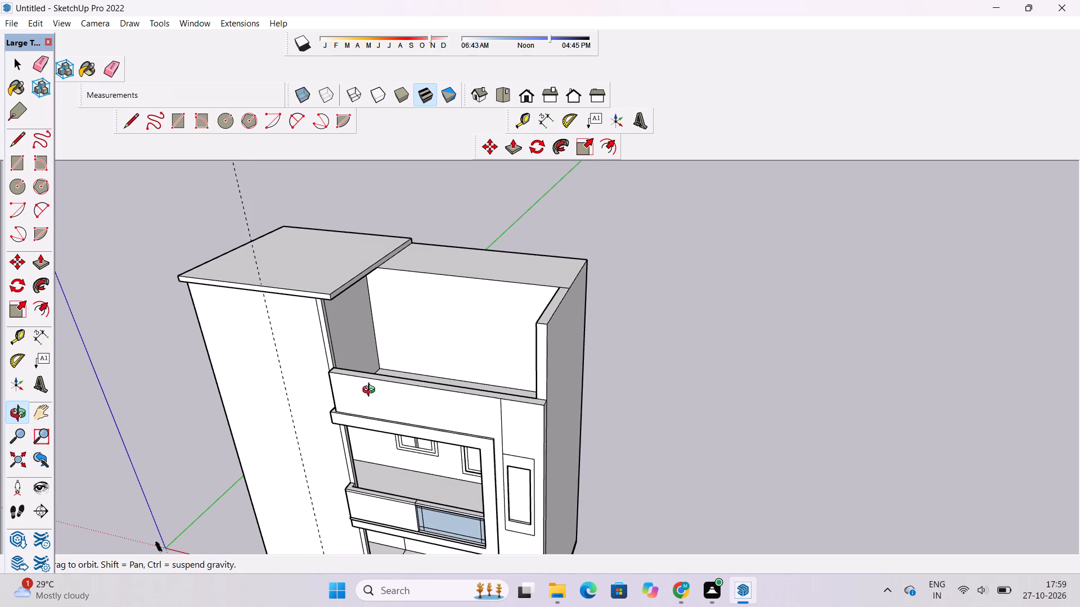
Examine the roof slab, the open top level and the parapet from the front, at eye level and from above.
scroll(372, 393, up, 2)
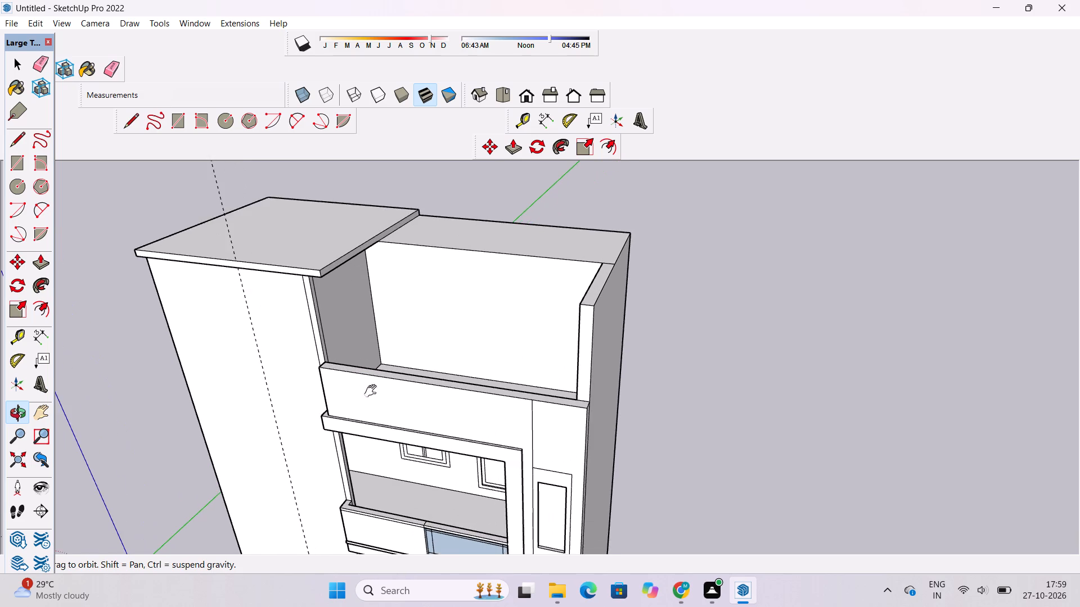
shift+drag(371, 391, 363, 397)
drag(363, 397, 382, 397)
scroll(384, 396, down, 2)
shift+drag(384, 396, 382, 407)
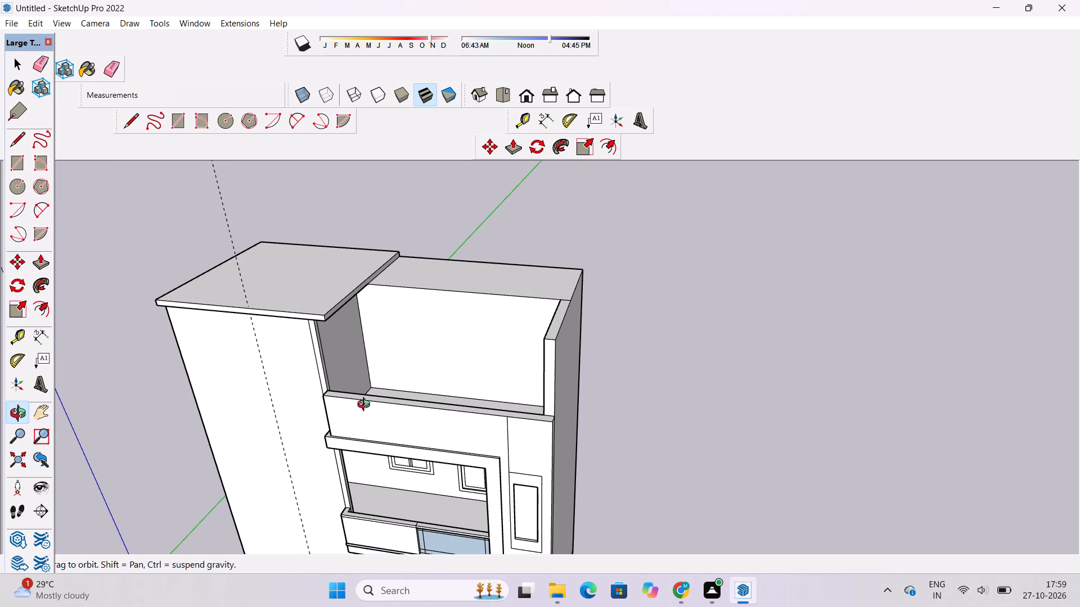
scroll(363, 415, up, 1)
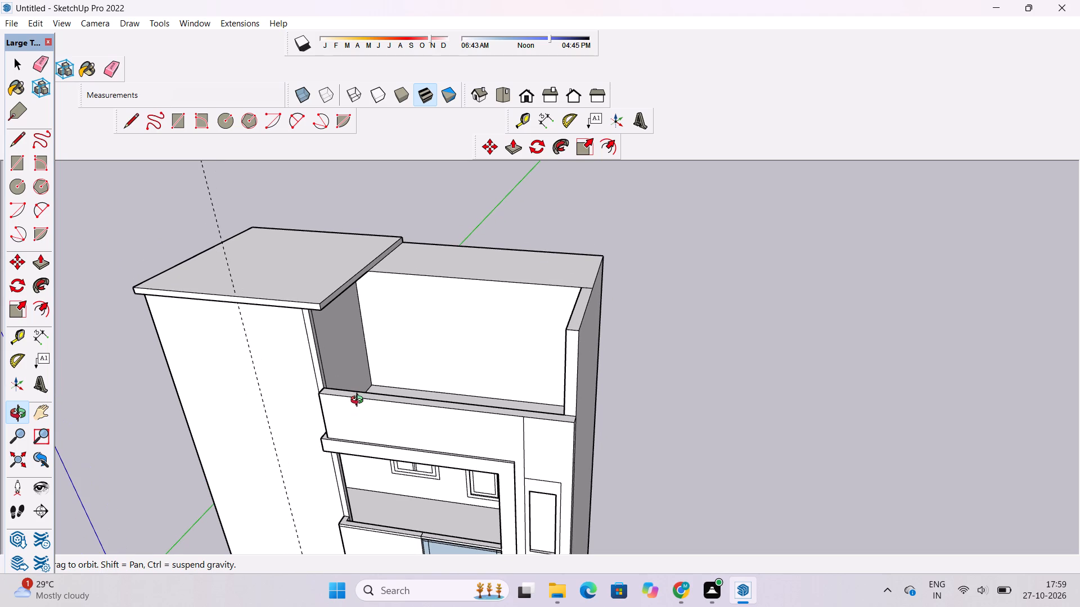
shift+click(359, 401)
drag(336, 416, 350, 367)
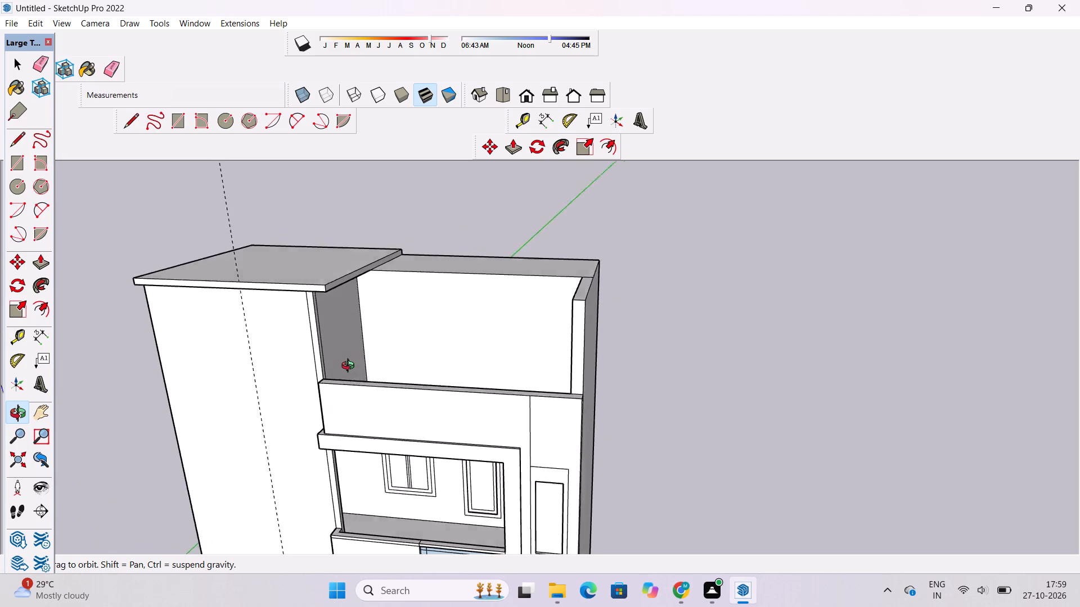
drag(350, 367, 353, 361)
drag(322, 400, 333, 368)
scroll(333, 371, up, 2)
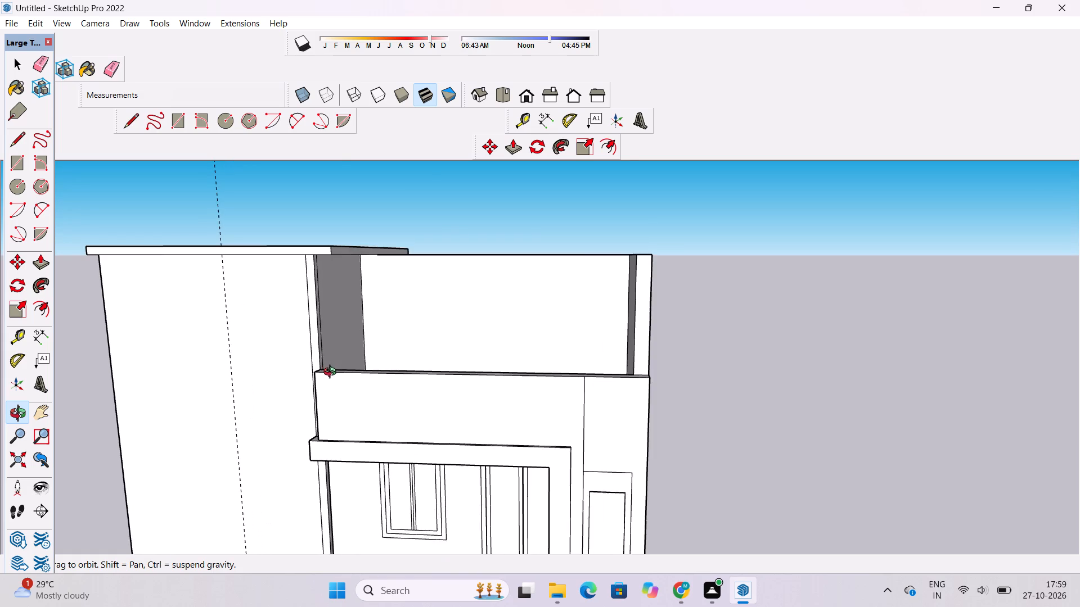
shift+drag(327, 381, 341, 337)
drag(342, 336, 365, 433)
scroll(347, 318, down, 5)
shift+drag(355, 312, 357, 366)
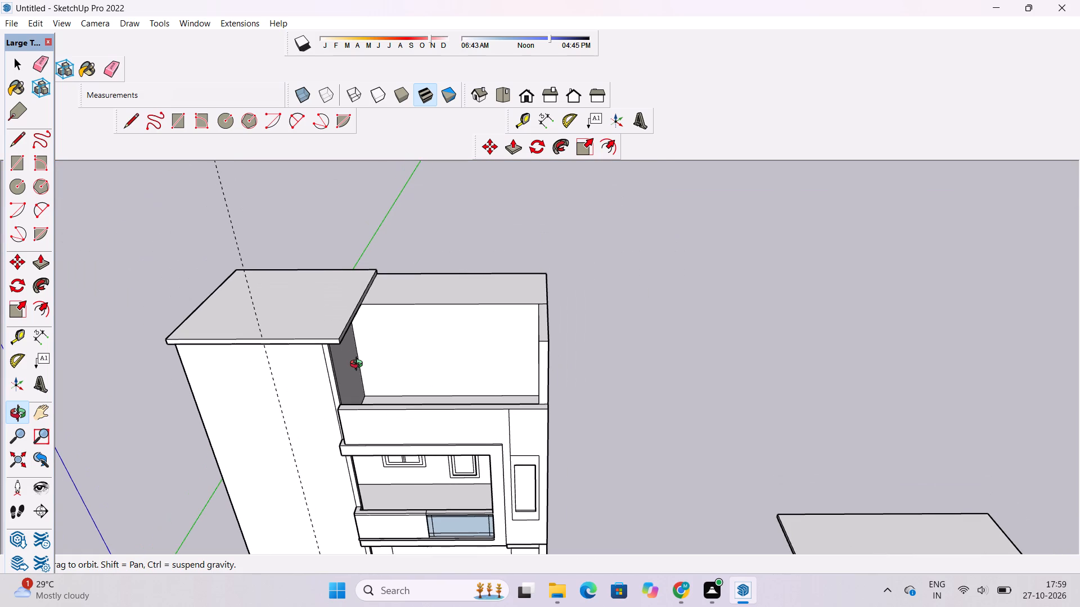
shift+drag(358, 360, 348, 356)
click(347, 356)
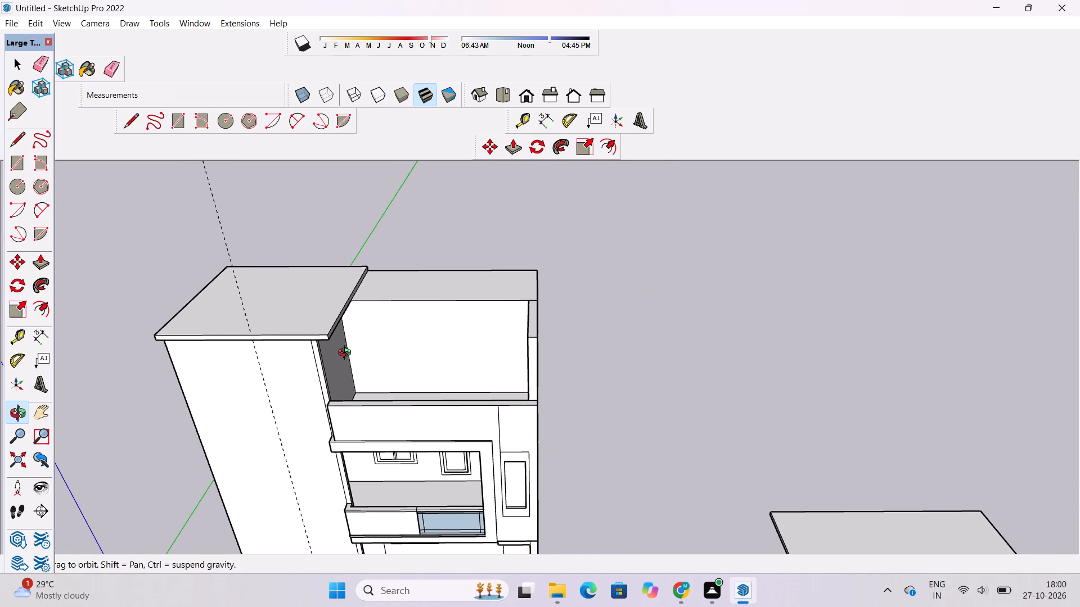
shift+drag(337, 355, 304, 366)
drag(304, 366, 304, 373)
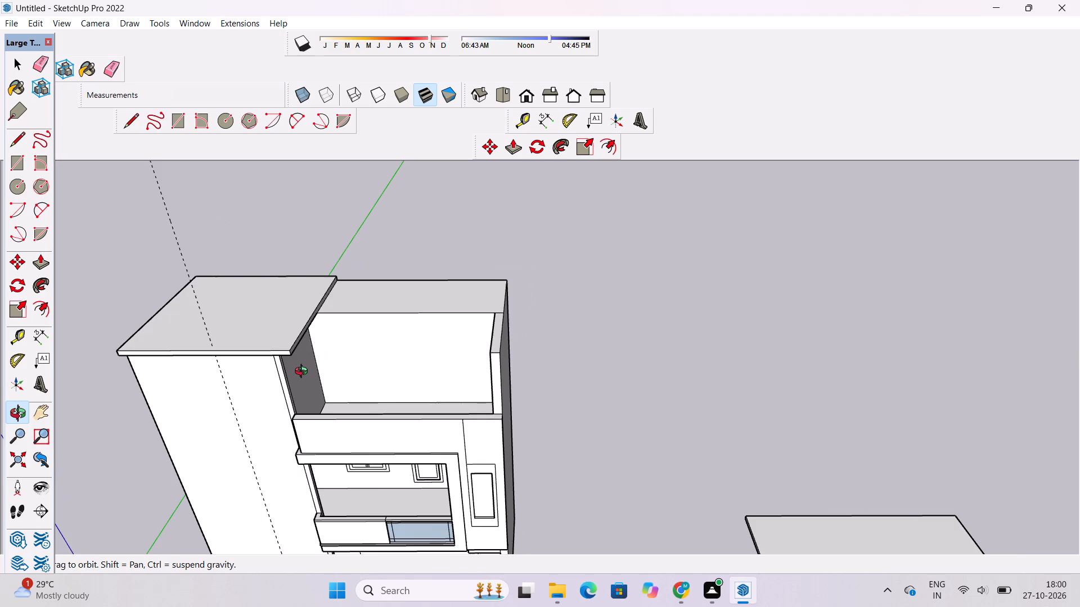
scroll(304, 373, down, 2)
shift+drag(269, 375, 277, 384)
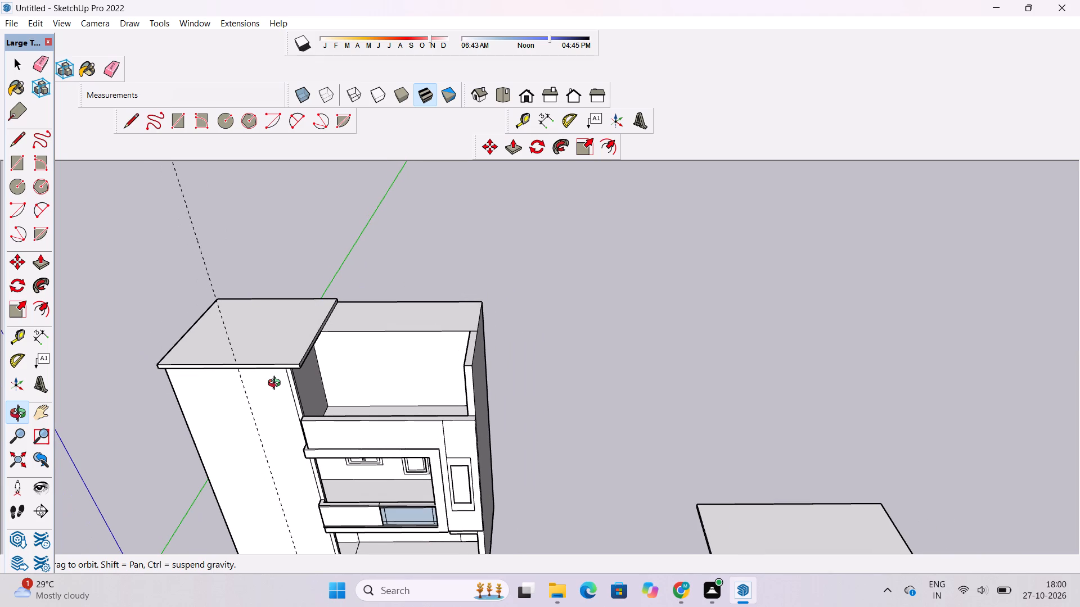
shift+click(277, 384)
scroll(283, 386, up, 1)
shift+drag(285, 382, 282, 366)
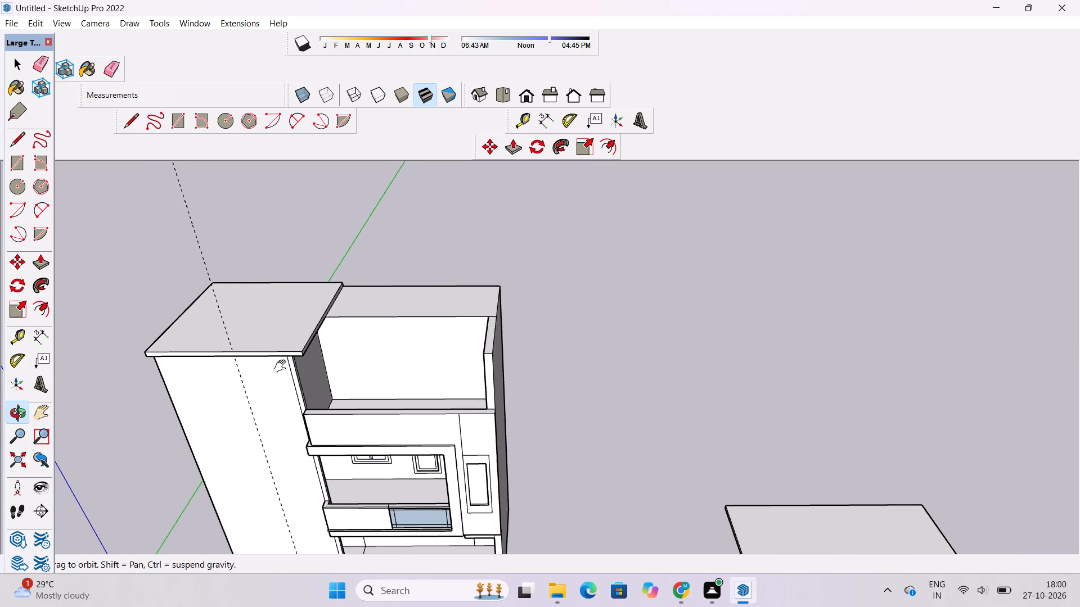
scroll(282, 363, up, 2)
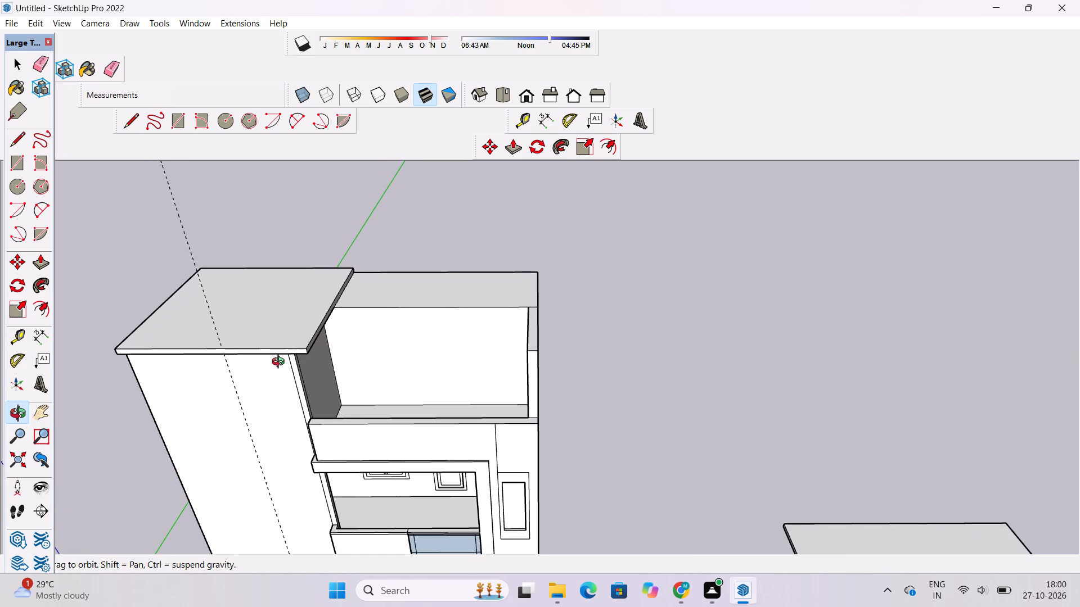
Examine the open top level's inner walls and the narrow wall edge beneath the roof slab, from the corner and front.
shift+drag(280, 366, 280, 404)
drag(286, 401, 114, 379)
scroll(277, 306, up, 4)
shift+drag(291, 319, 309, 352)
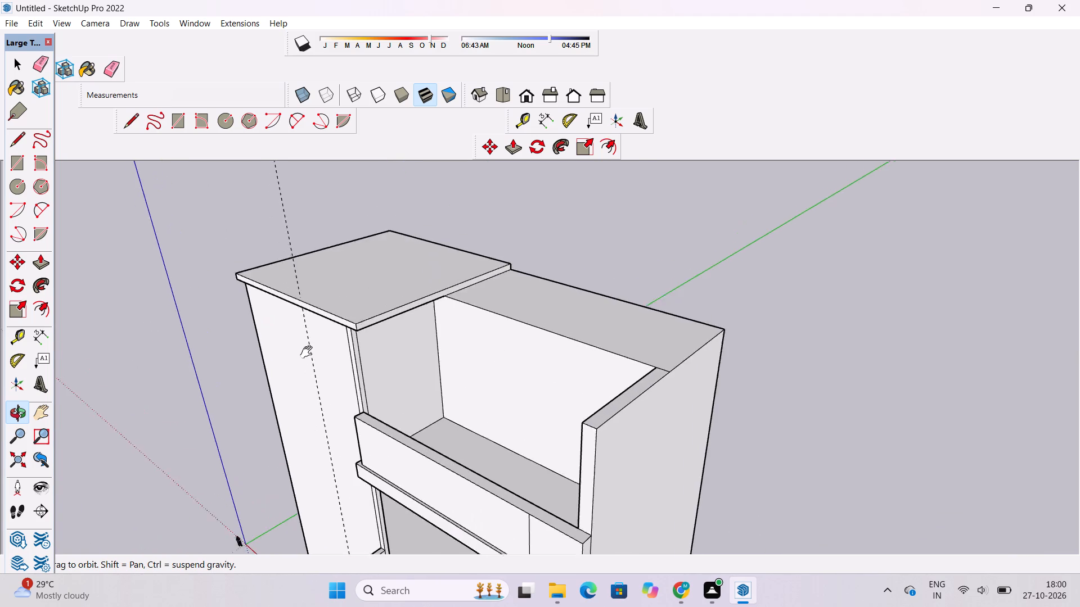
shift+drag(309, 352, 312, 357)
drag(318, 361, 375, 239)
shift+drag(363, 370, 366, 294)
drag(366, 293, 448, 415)
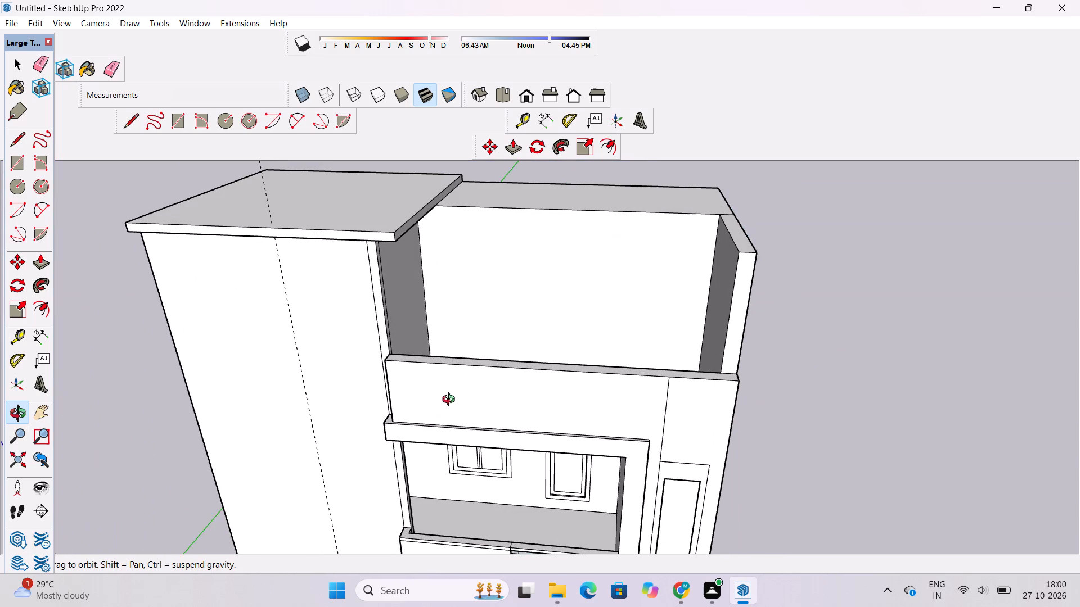
shift+drag(446, 399, 423, 402)
drag(423, 402, 453, 414)
shift+drag(377, 387, 370, 394)
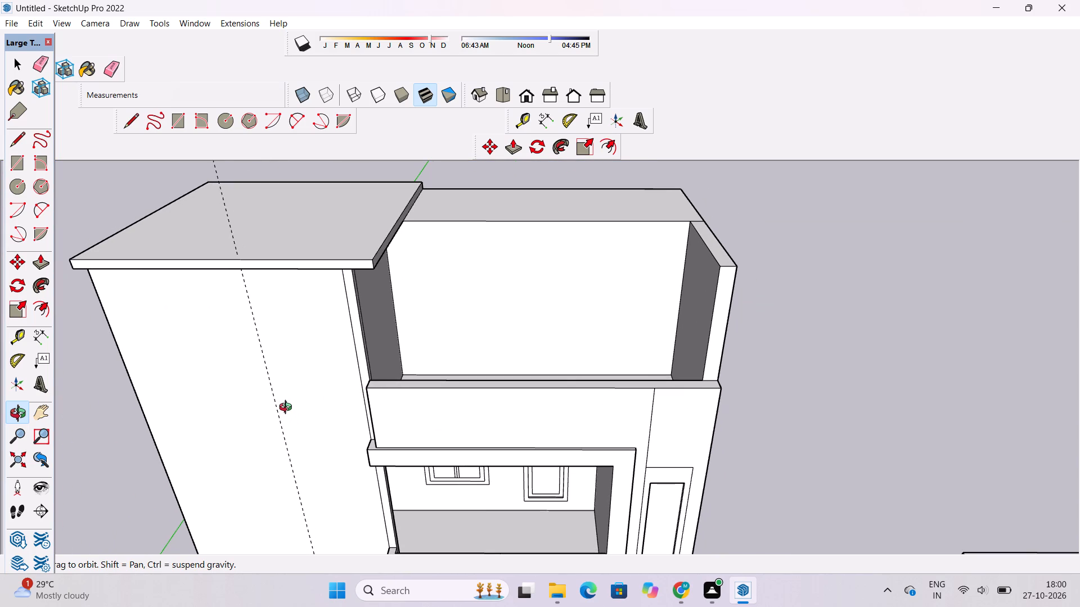
scroll(287, 384, down, 2)
shift+drag(310, 384, 312, 405)
drag(315, 405, 330, 396)
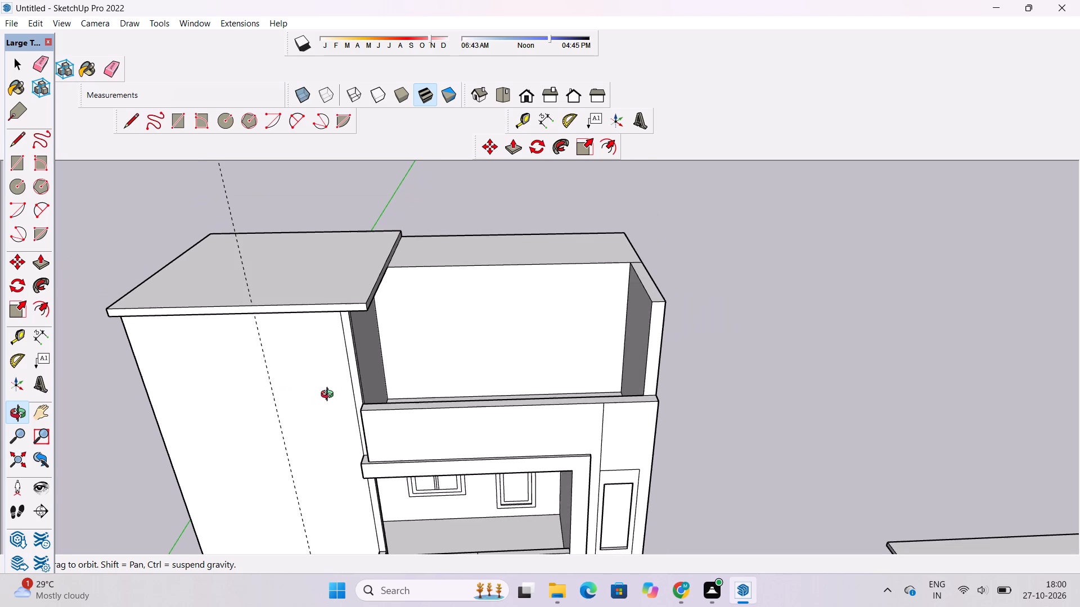
drag(330, 396, 330, 396)
shift+drag(330, 395, 323, 400)
drag(323, 401, 325, 400)
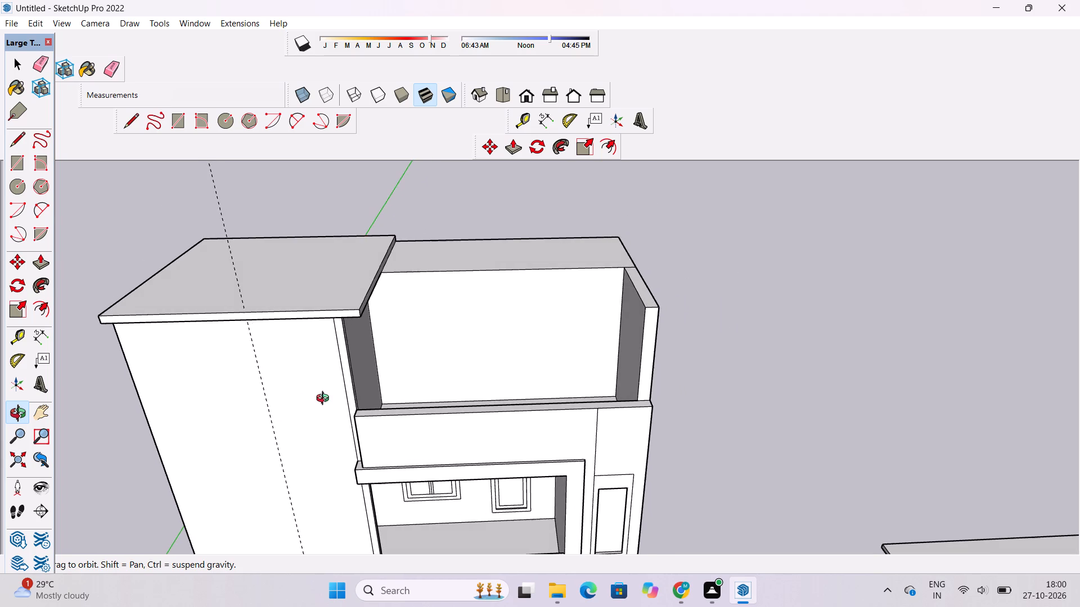
drag(325, 400, 346, 333)
scroll(353, 320, up, 4)
shift+drag(357, 337, 350, 352)
drag(352, 355, 339, 373)
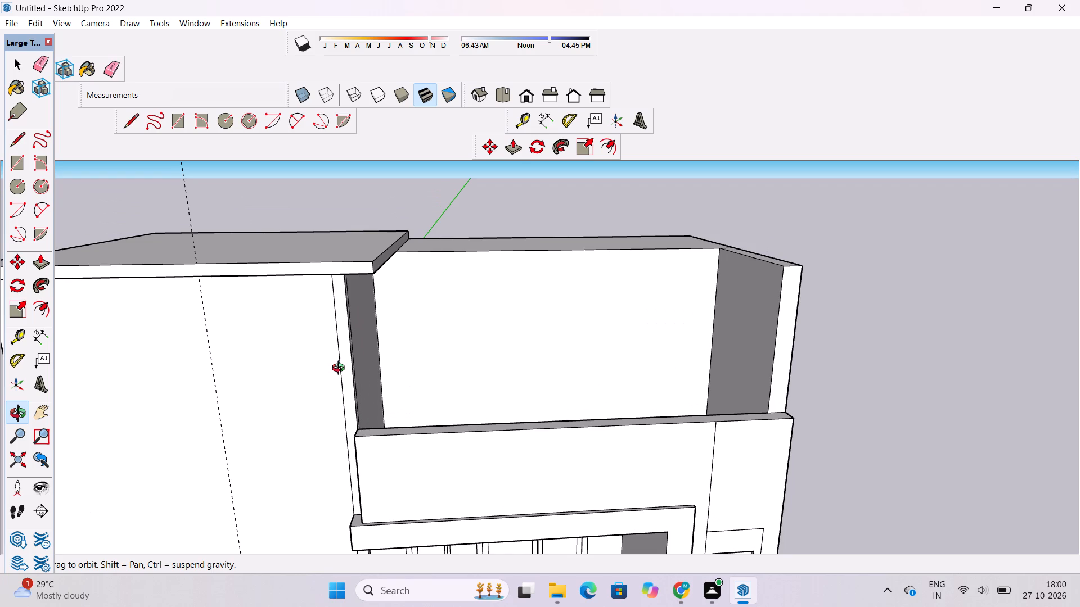
shift+drag(363, 378, 330, 388)
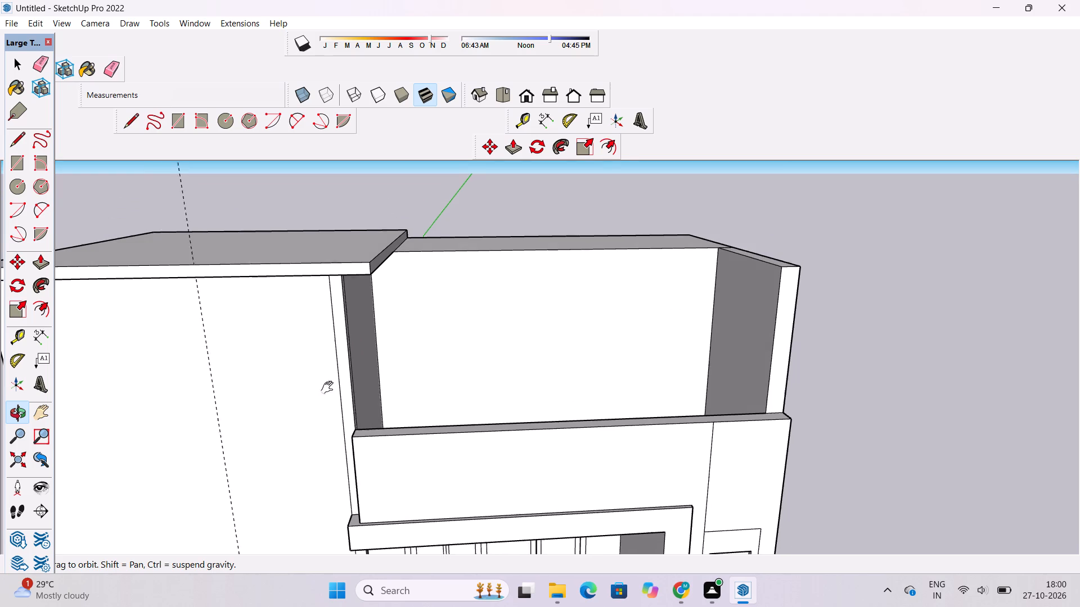
shift+drag(330, 388, 323, 389)
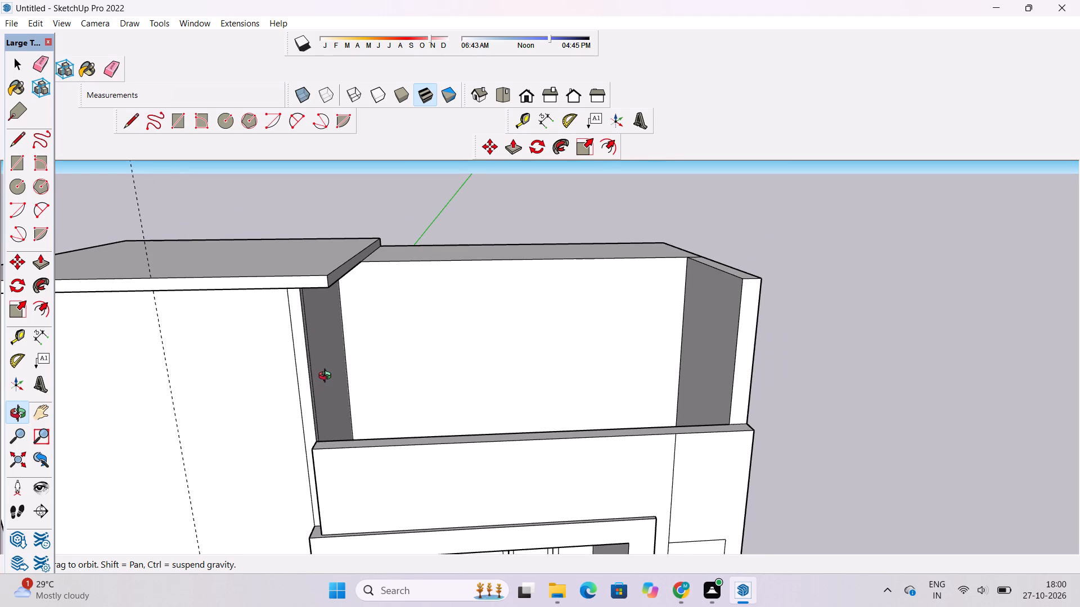
scroll(328, 375, down, 1)
shift+drag(336, 401, 322, 418)
shift+drag(322, 420, 283, 443)
scroll(285, 440, up, 2)
drag(286, 438, 293, 417)
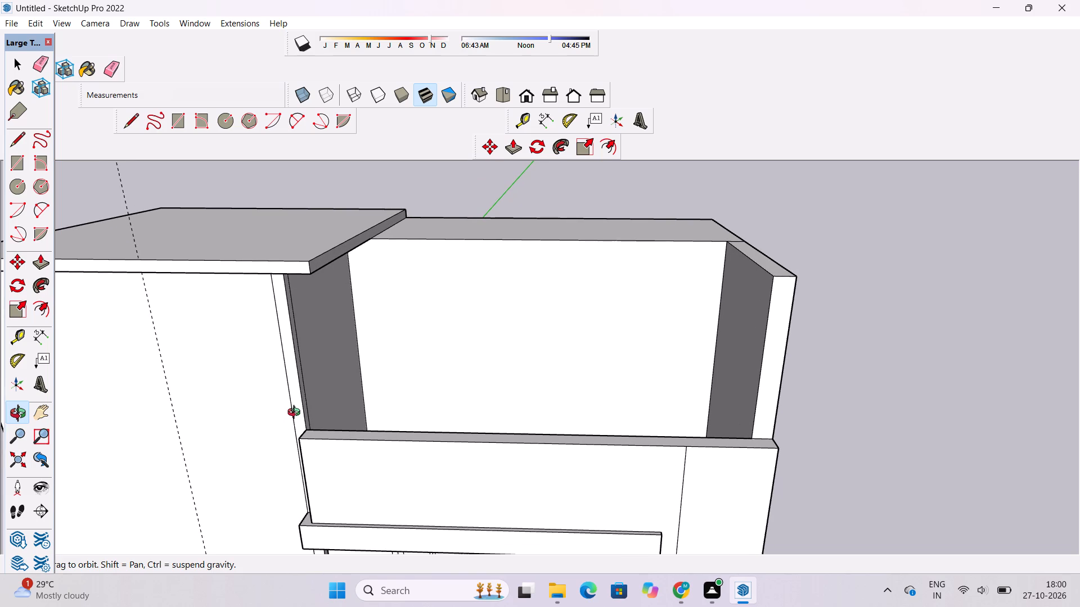
shift+click(297, 415)
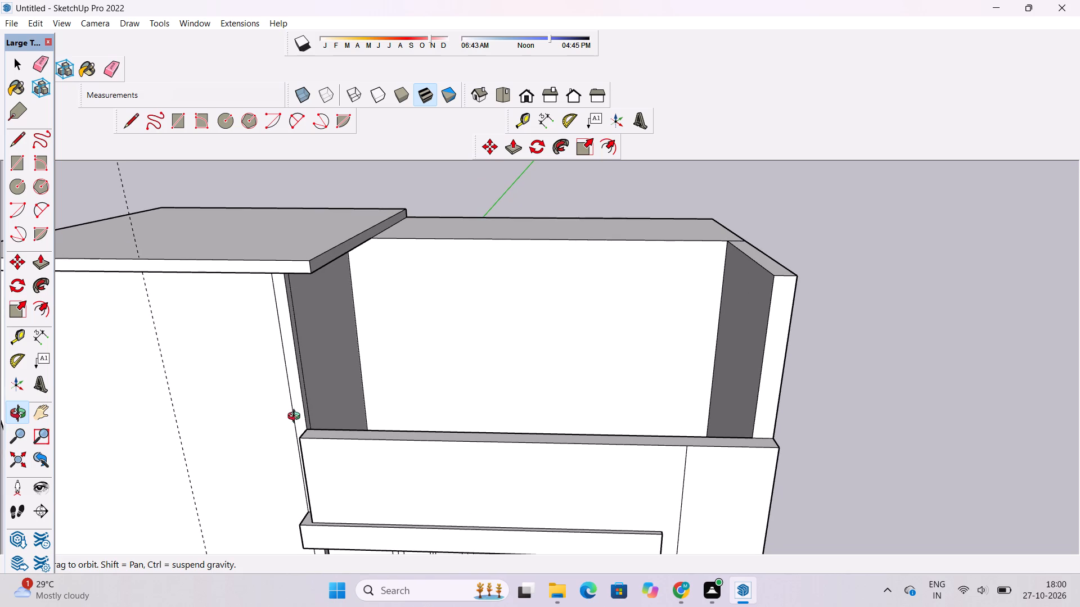
drag(296, 418, 304, 421)
shift+click(305, 421)
click(305, 419)
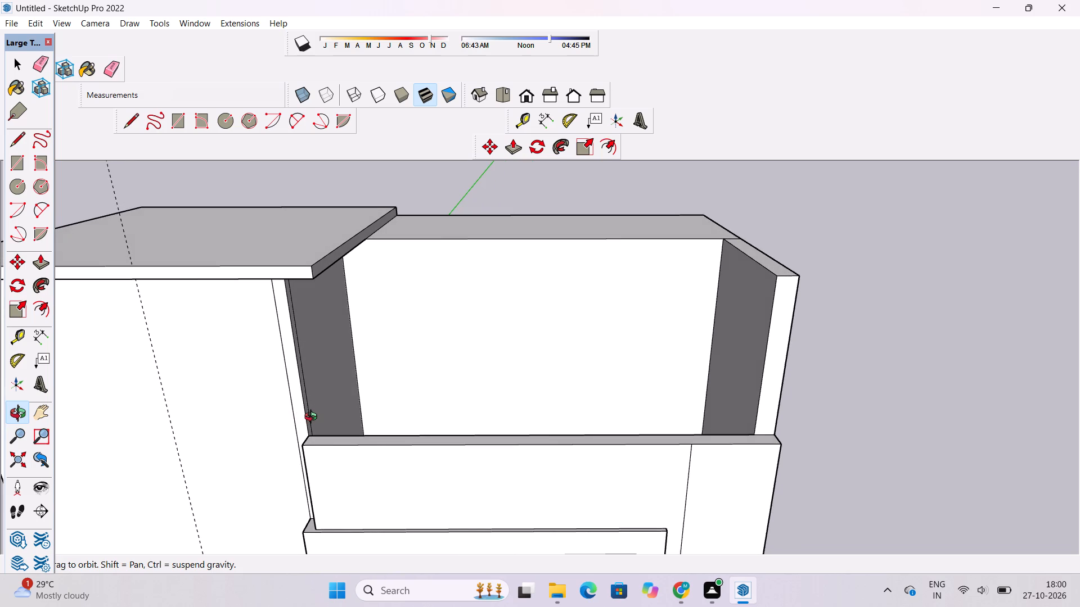
scroll(314, 416, down, 1)
shift+drag(313, 419, 325, 382)
drag(328, 375, 390, 386)
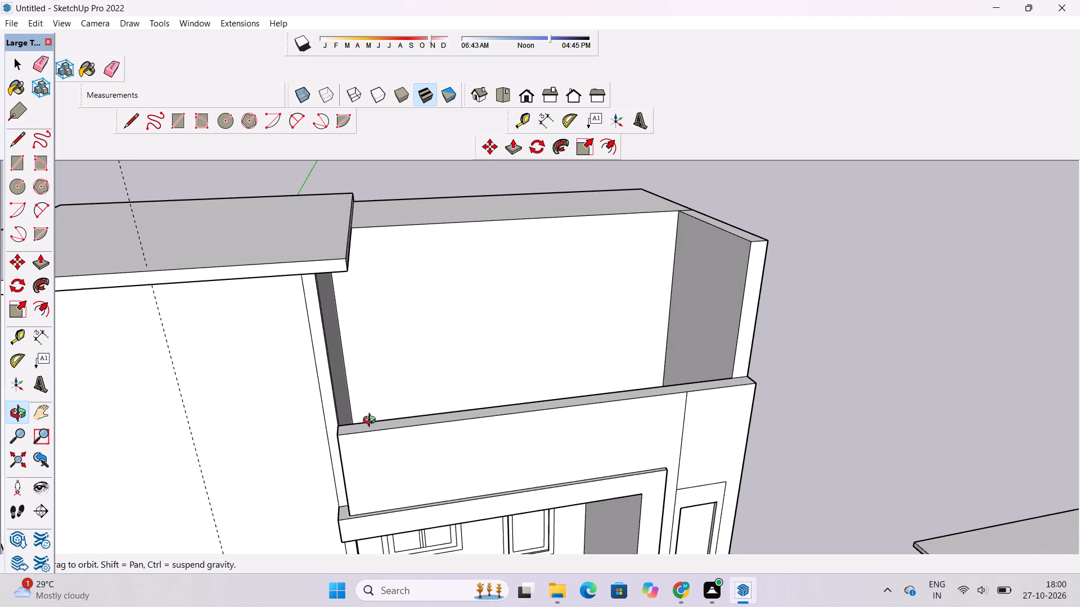
Examine the parapet's end and the projecting beam's end where they meet the tall wall.
scroll(222, 606, up, 2)
scroll(363, 466, up, 4)
shift+drag(342, 508, 367, 410)
drag(364, 411, 470, 384)
shift+drag(471, 387, 470, 389)
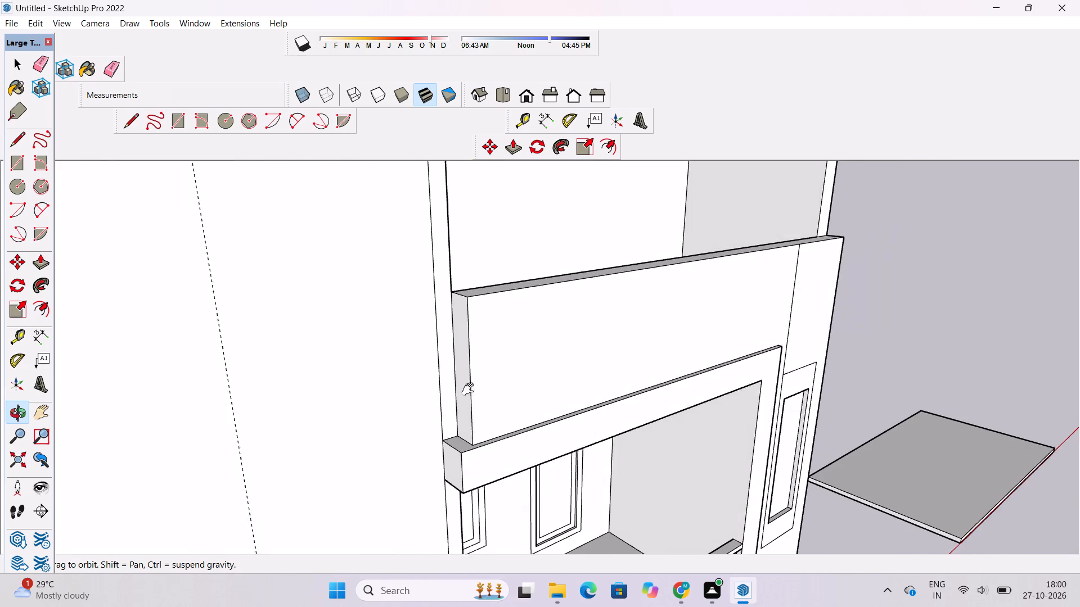
shift+drag(470, 389, 413, 423)
drag(452, 404, 412, 406)
scroll(380, 403, down, 4)
shift+drag(424, 411, 408, 415)
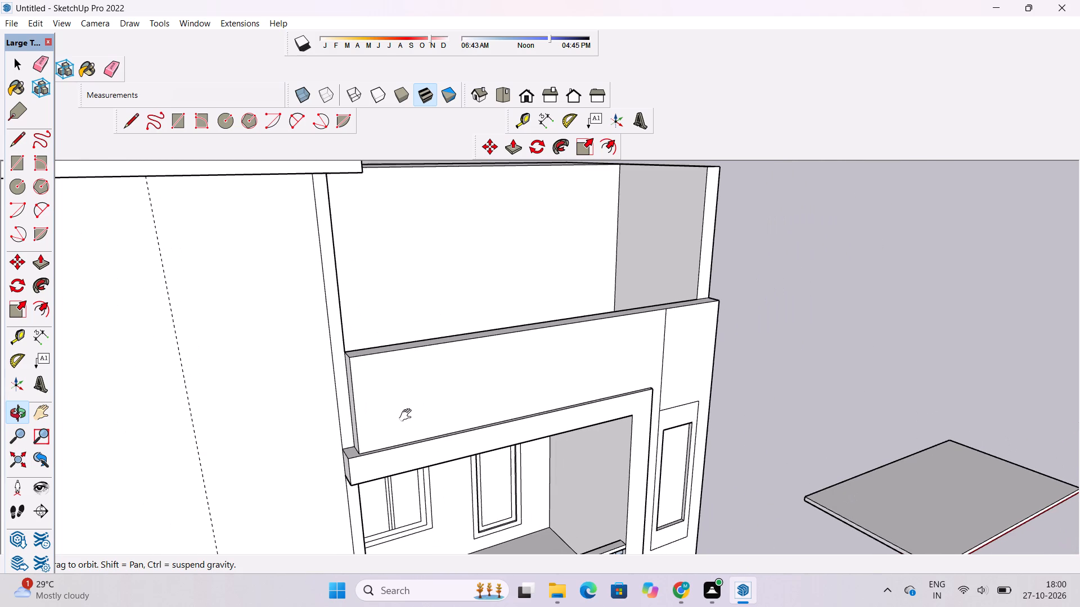
scroll(408, 415, down, 5)
shift+drag(415, 424, 377, 440)
drag(377, 441, 292, 432)
scroll(295, 428, up, 3)
shift+drag(295, 428, 295, 435)
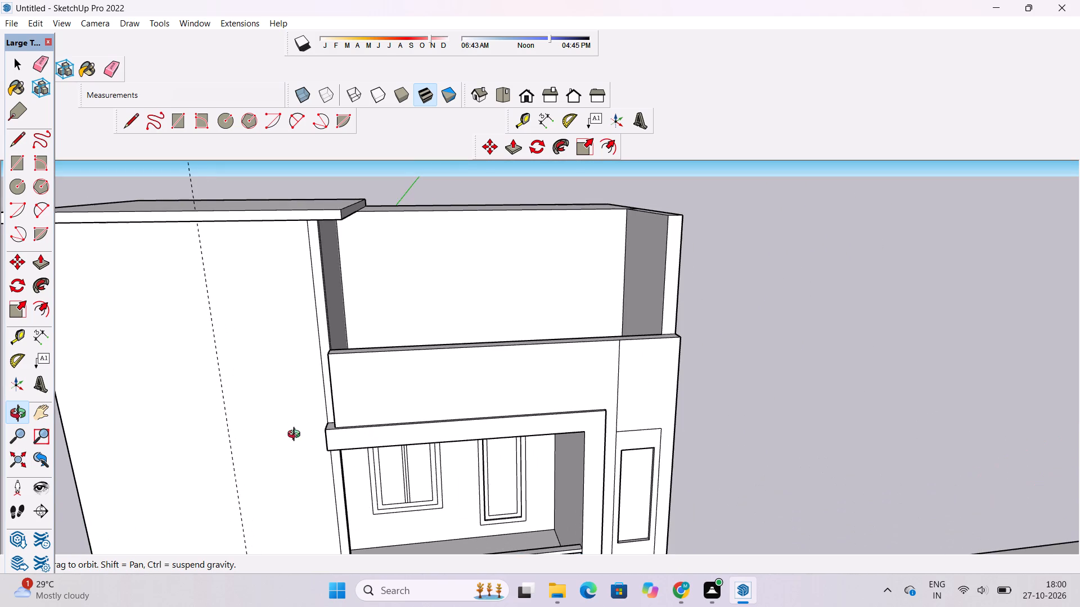
drag(297, 436, 347, 453)
shift+drag(365, 438, 363, 479)
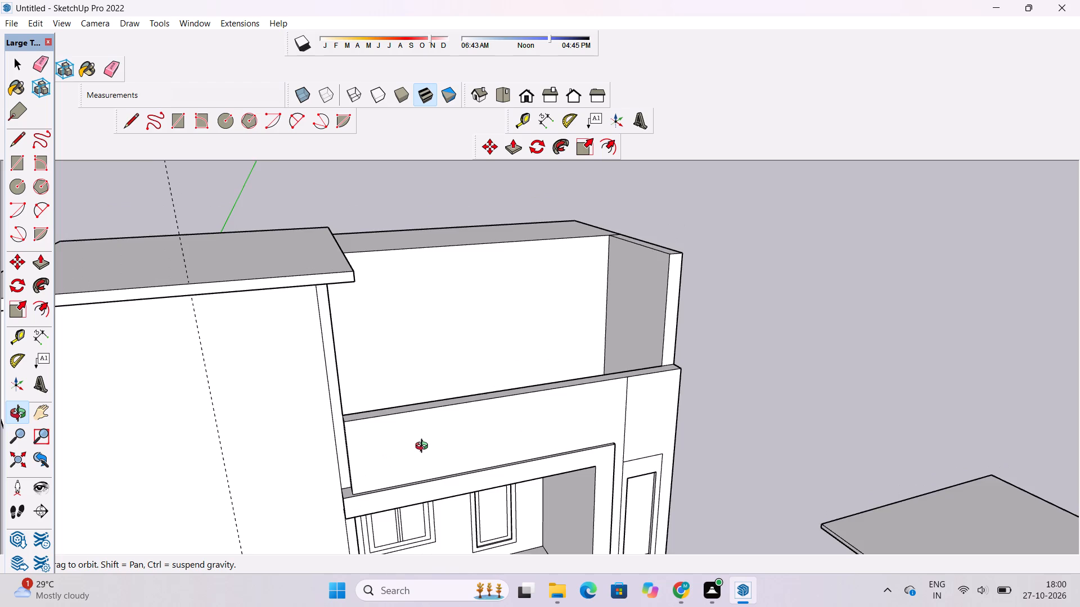
drag(424, 447, 342, 445)
Push/Pull the narrow side face of the tall wall's edge, behind the parapet's end, 1.5' into the open top level.
shift+drag(363, 377, 299, 402)
scroll(301, 392, up, 3)
drag(317, 394, 326, 404)
shift+drag(334, 419, 326, 367)
drag(326, 366, 326, 382)
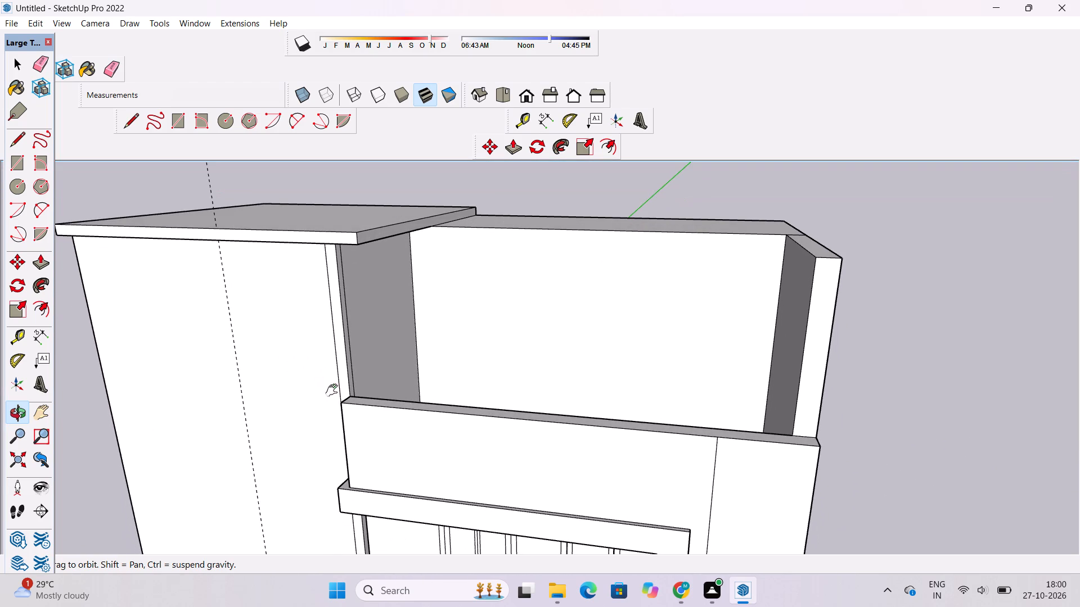
shift+drag(326, 384, 331, 403)
scroll(357, 349, up, 3)
shift+drag(350, 363, 348, 370)
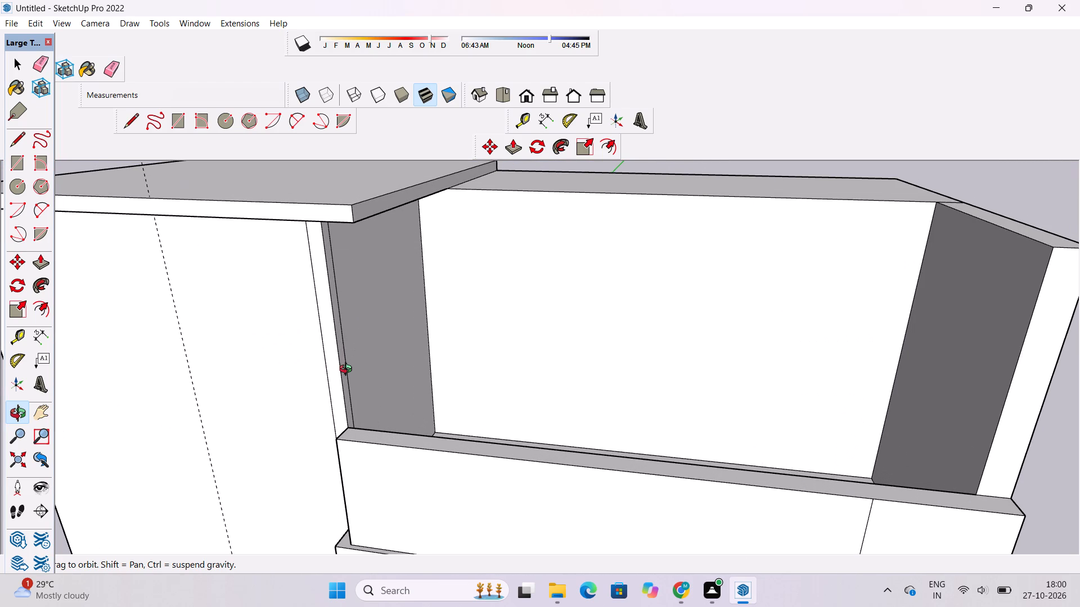
key(p)
click(341, 363)
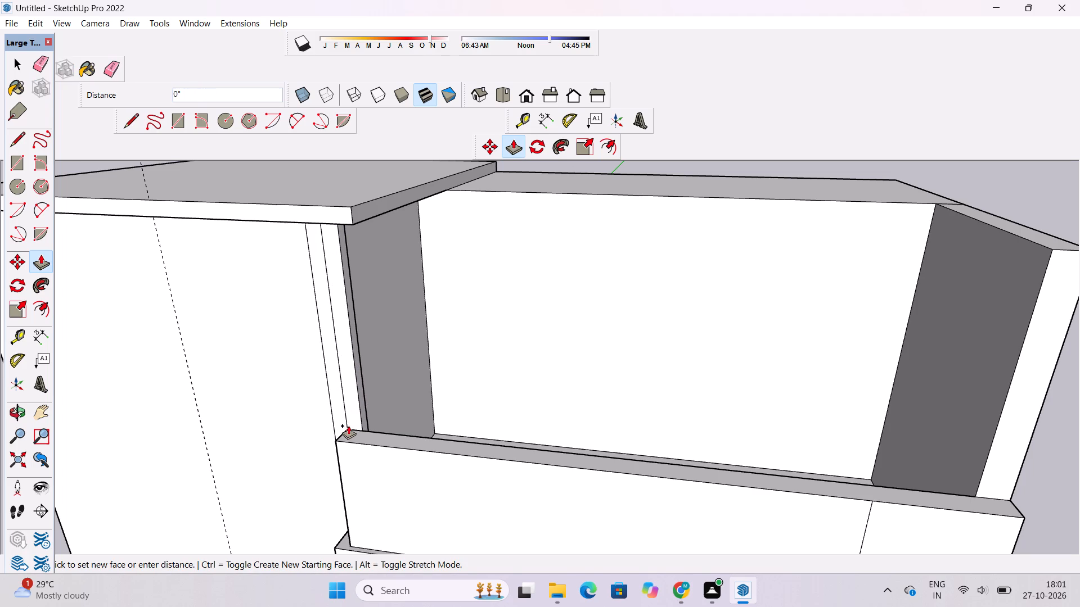
scroll(360, 436, up, 3)
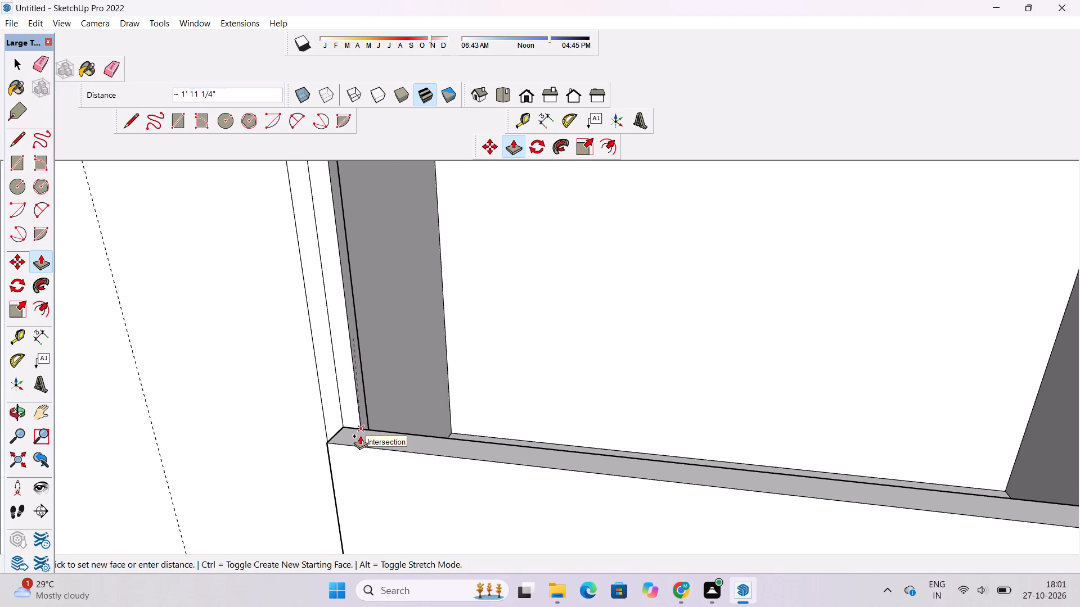
text(1.5')
key(Return)
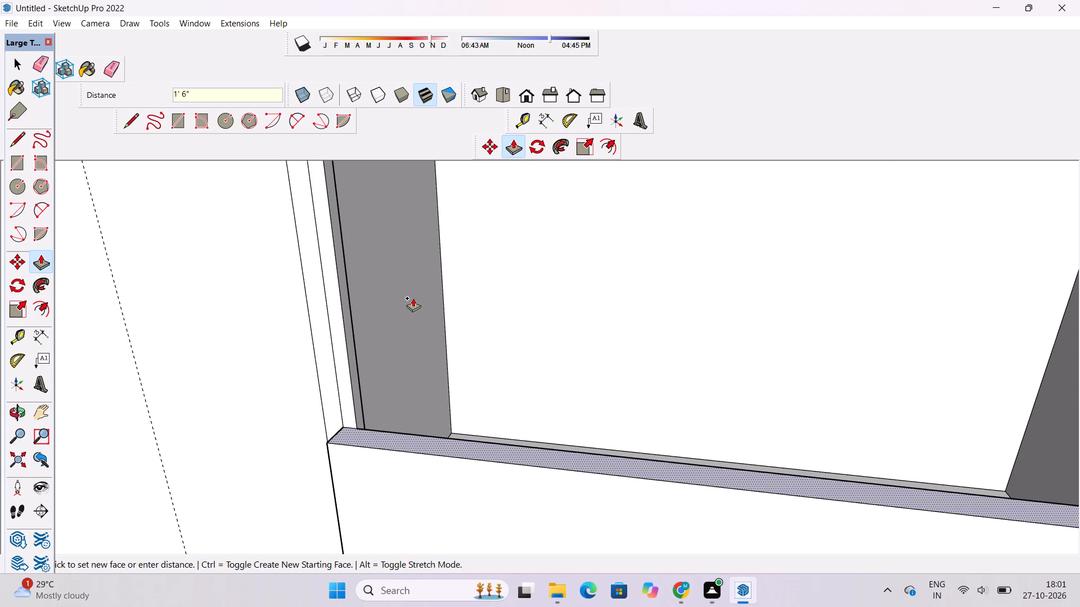
Push/Pull the front face of the new wall strip under the roof slab forward to the parapet's front edge.
scroll(412, 296, down, 4)
scroll(388, 367, up, 8)
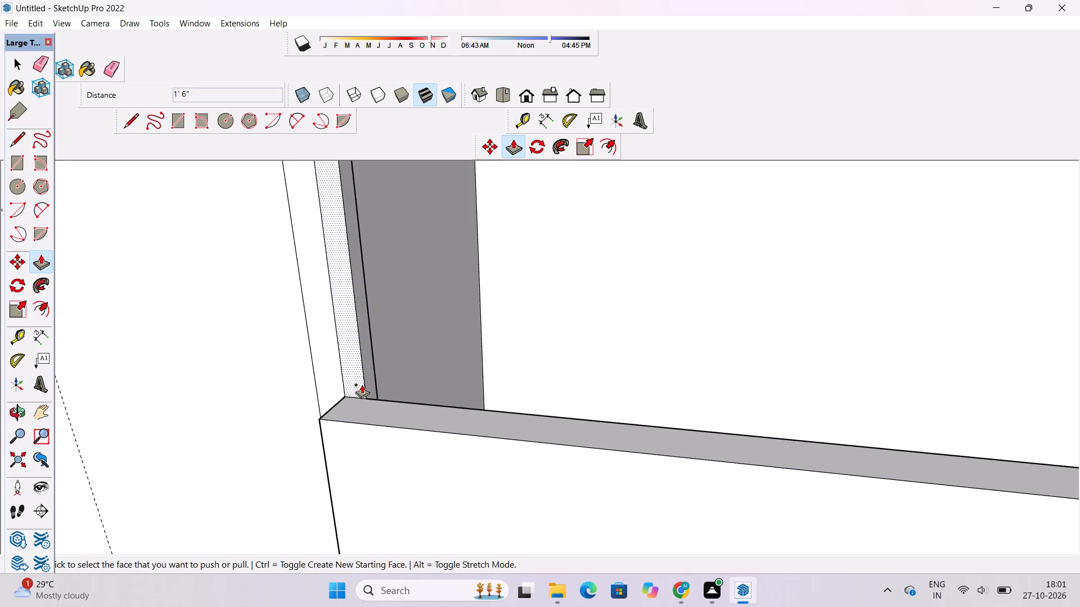
click(362, 384)
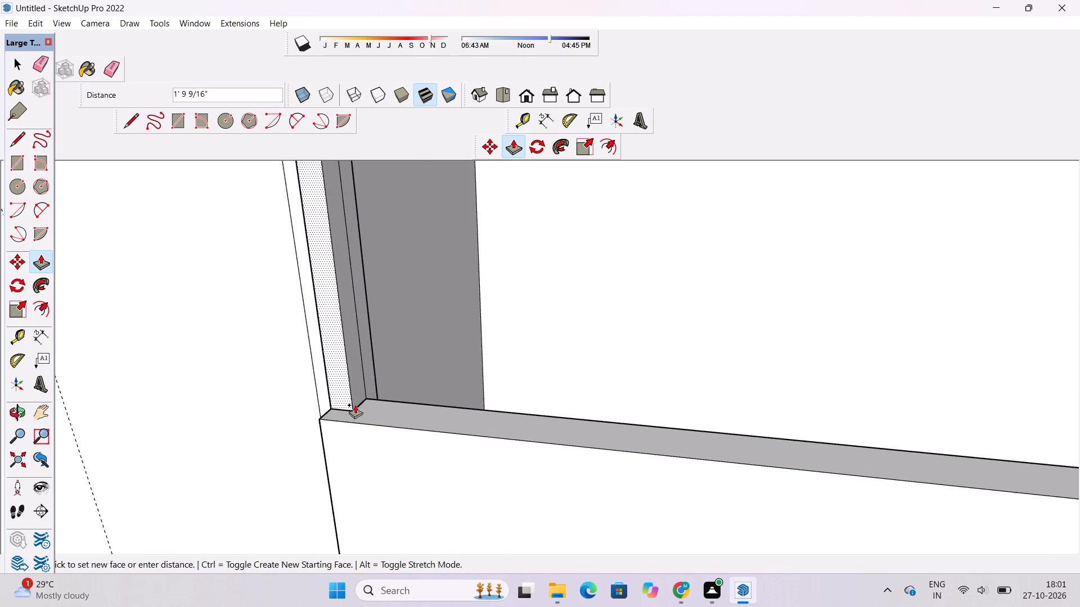
click(349, 425)
scroll(386, 399, down, 5)
key(o)
drag(550, 377, 412, 413)
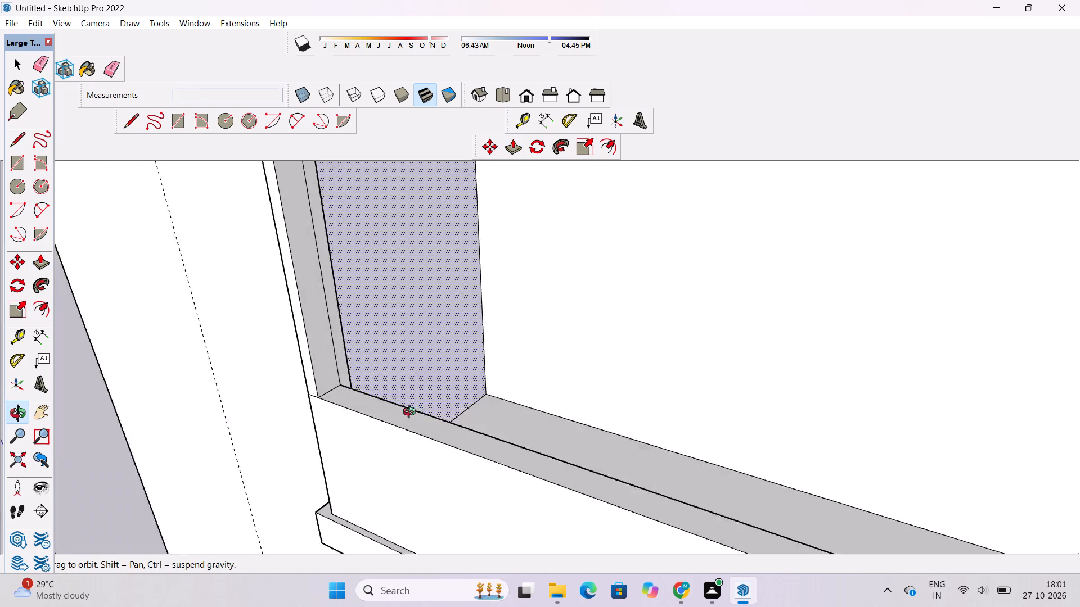
Push/Pull the inner side face of the wall strip behind the parapet back 1'6", flush with the tall wall's inner face.
drag(412, 413, 301, 425)
drag(464, 395, 375, 417)
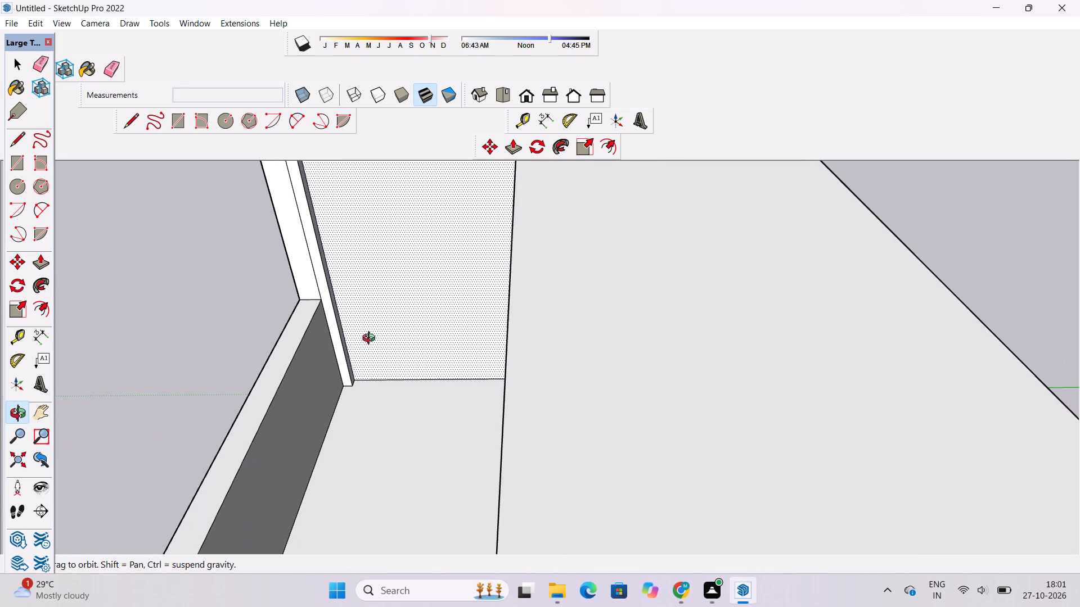
shift+drag(378, 336, 425, 424)
scroll(380, 403, up, 4)
shift+drag(382, 400, 384, 414)
drag(385, 414, 348, 400)
key(space)
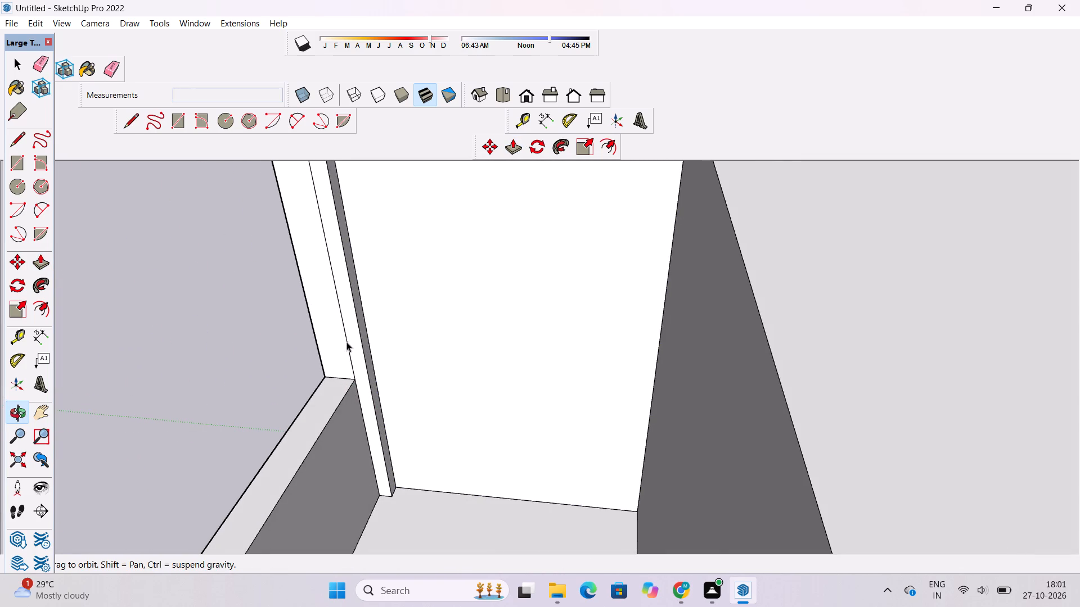
key(p)
click(358, 364)
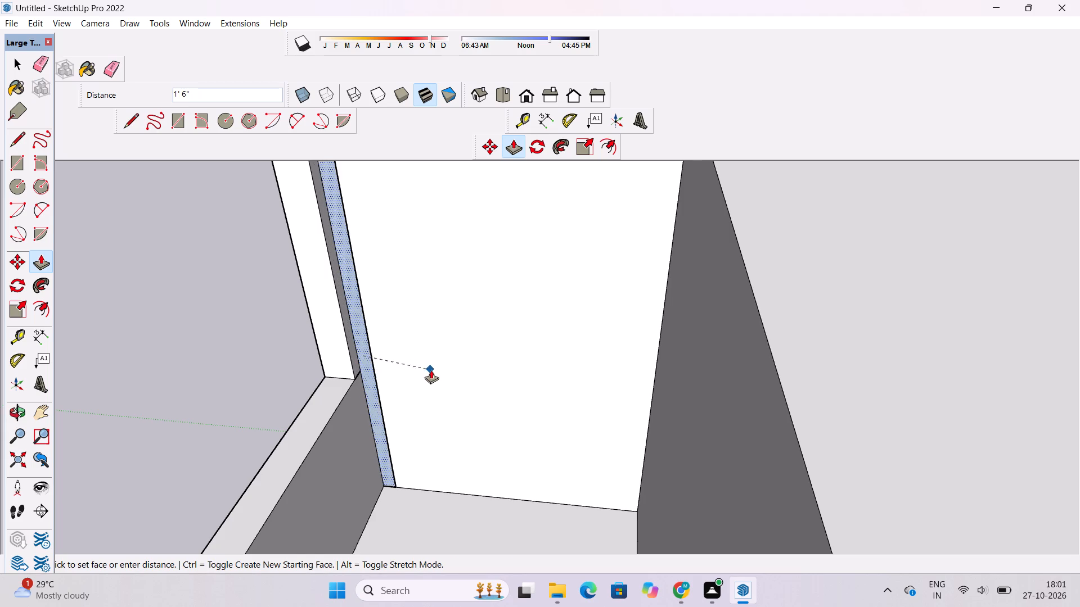
click(431, 370)
Draw a 1'6" line along the strip's base at the floor, from the parapet's inner corner, to close the wall face.
key(l)
scroll(382, 470, up, 4)
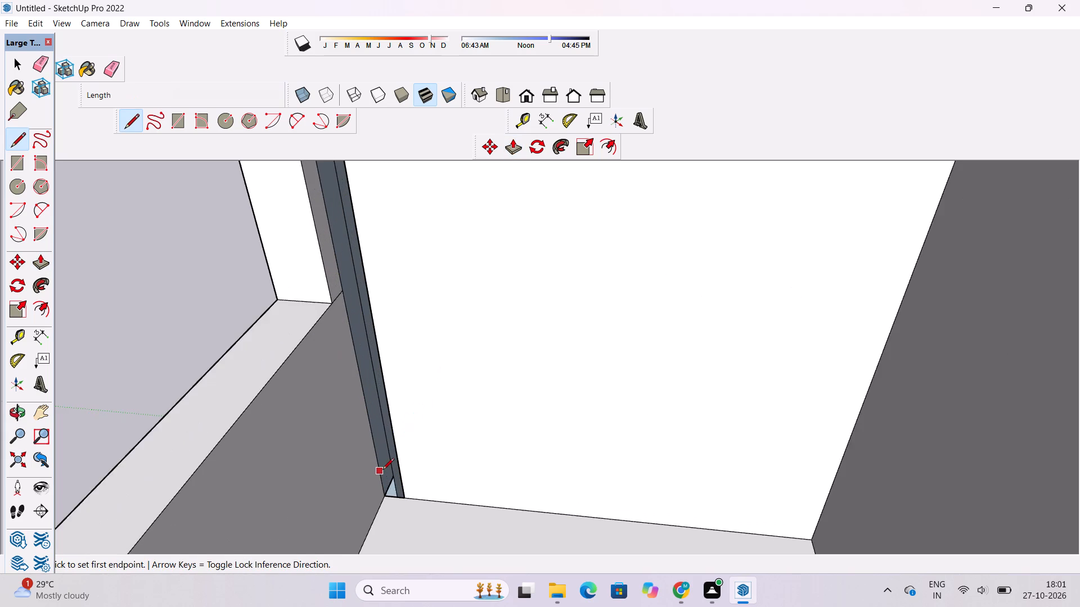
scroll(382, 470, up, 5)
click(381, 500)
click(412, 502)
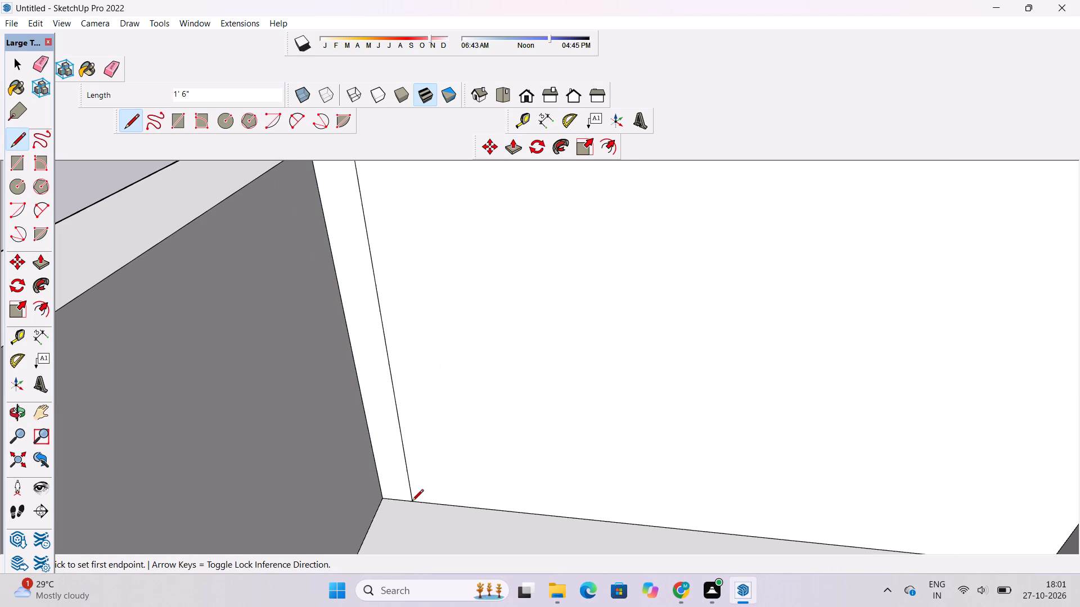
Erase the leftover vertical edge on the tall wall's inner face and the short edge at the parapet's inner end.
scroll(412, 502, down, 10)
key(e)
drag(402, 427, 397, 436)
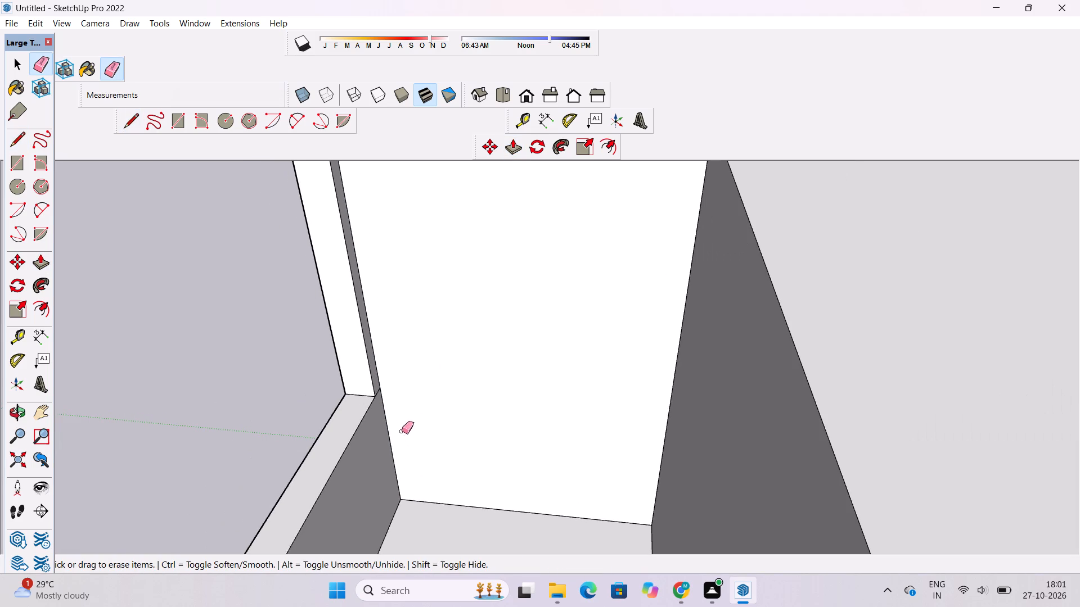
scroll(384, 390, up, 11)
drag(364, 393, 360, 406)
scroll(385, 410, down, 5)
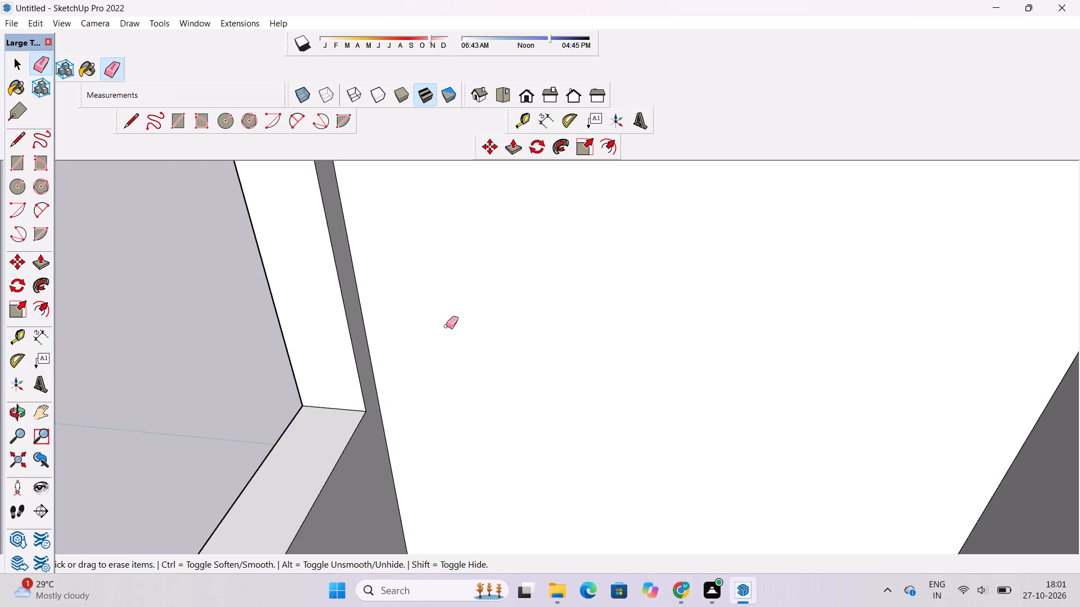
Examine the facade, the parapet and the open top level from the front, from above and from the corner.
click(519, 91)
key(o)
scroll(426, 306, down, 4)
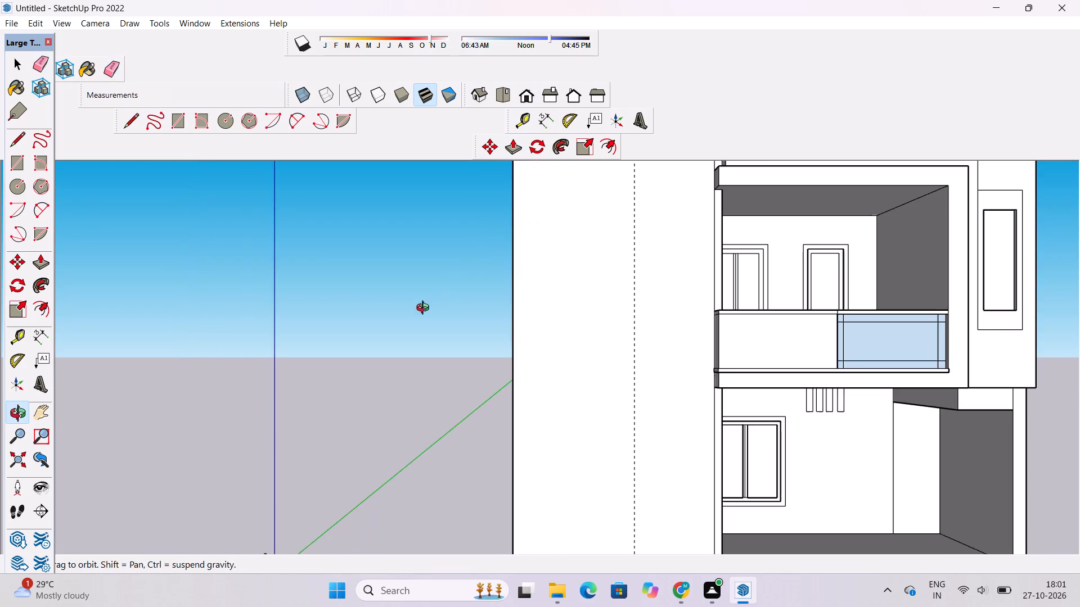
scroll(425, 309, down, 1)
shift+drag(472, 323, 327, 320)
scroll(328, 314, down, 5)
shift+drag(613, 333, 382, 330)
shift+drag(382, 330, 366, 446)
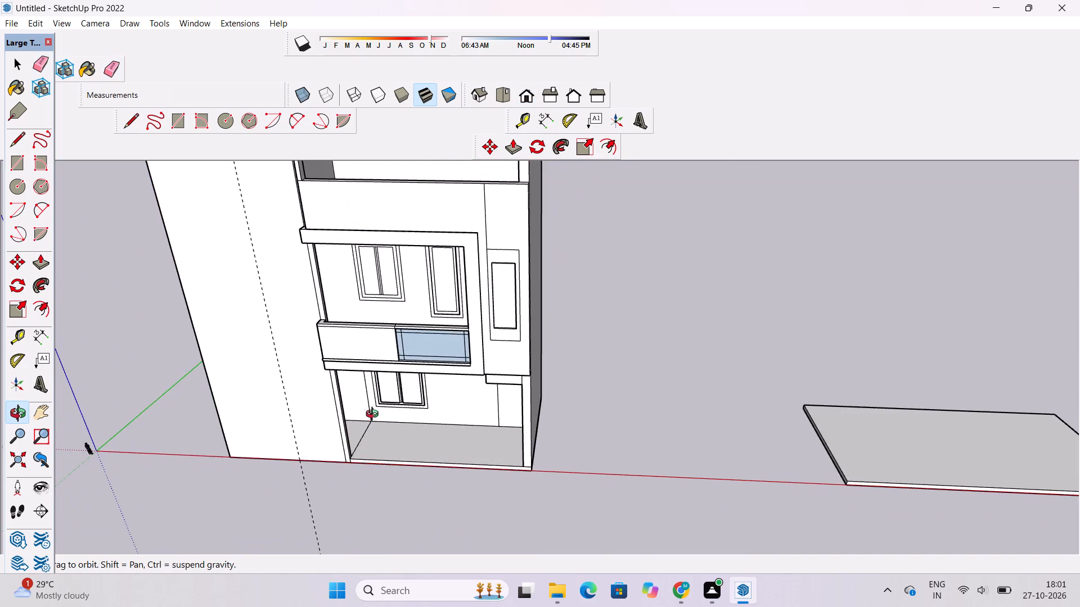
scroll(388, 268, up, 4)
shift+drag(391, 270, 411, 358)
scroll(406, 350, down, 4)
drag(312, 323, 420, 275)
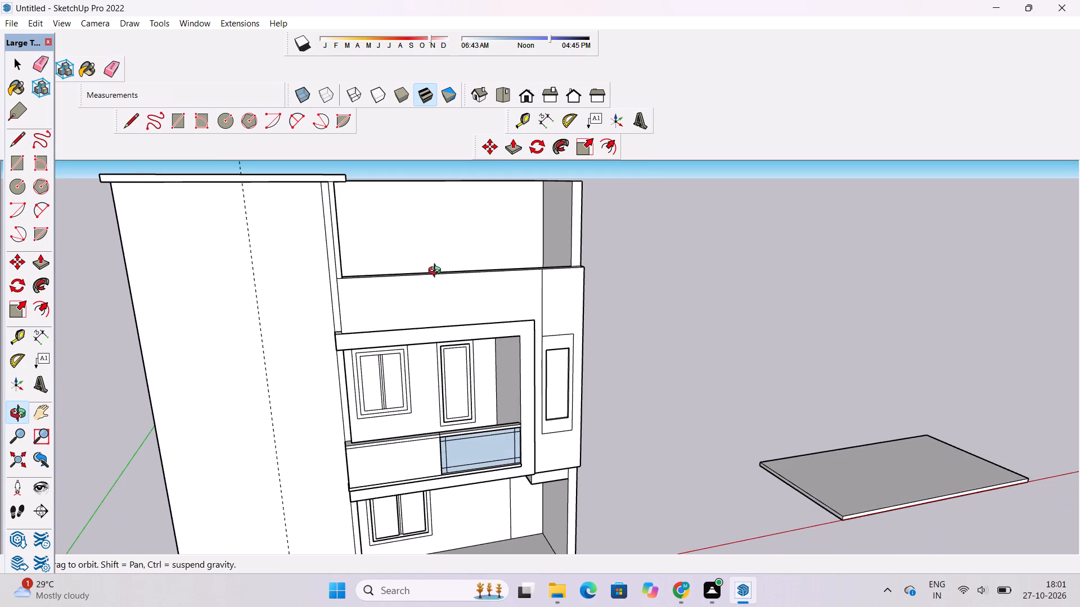
scroll(380, 279, up, 3)
shift+drag(375, 279, 371, 282)
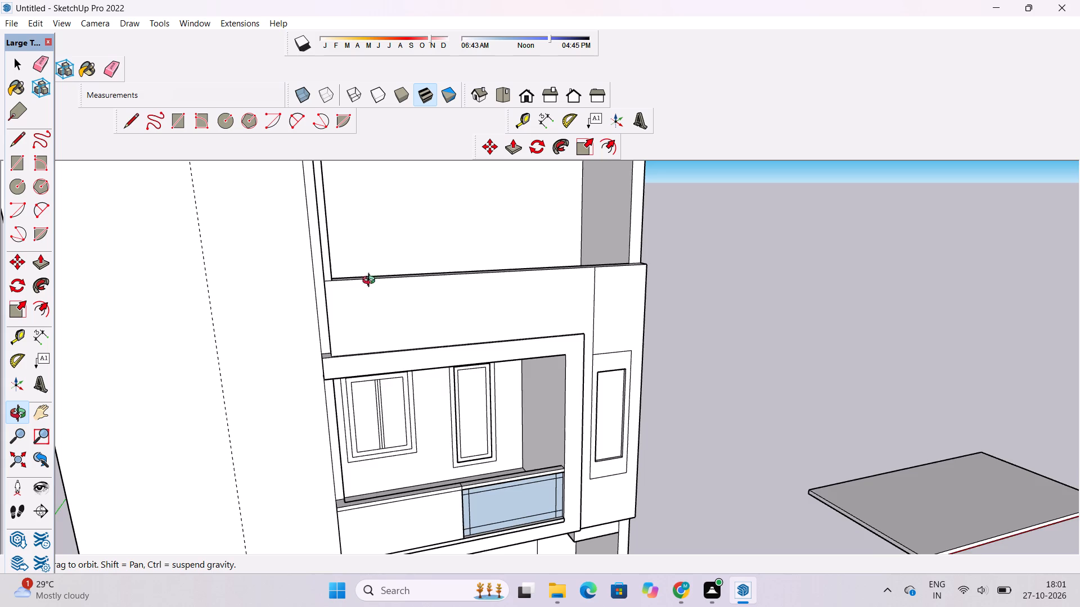
shift+drag(371, 282, 273, 332)
drag(340, 286, 310, 365)
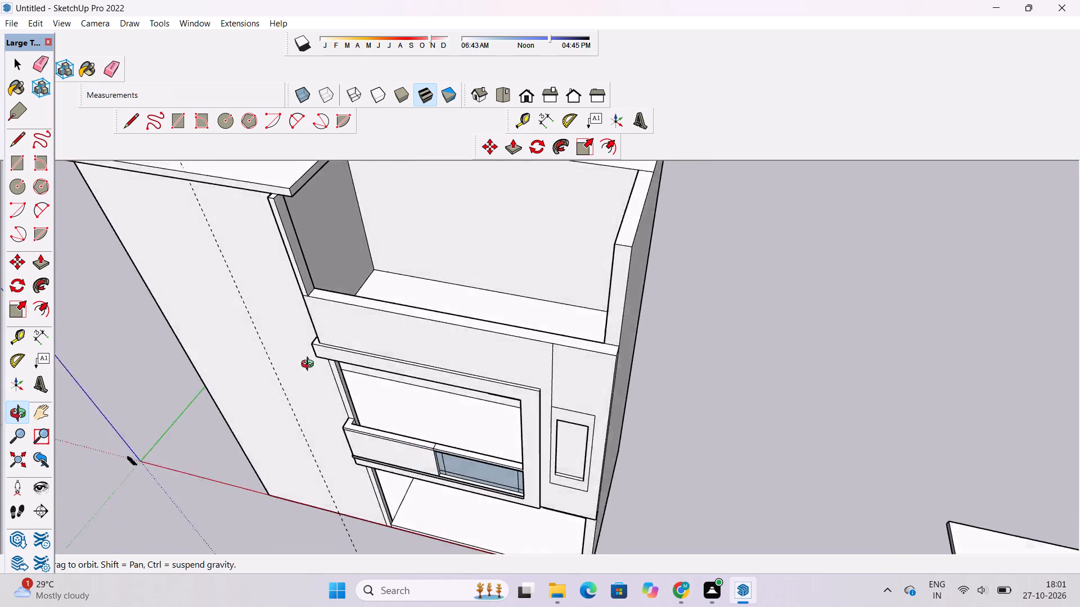
drag(310, 365, 343, 350)
shift+drag(364, 316, 345, 318)
drag(345, 318, 354, 335)
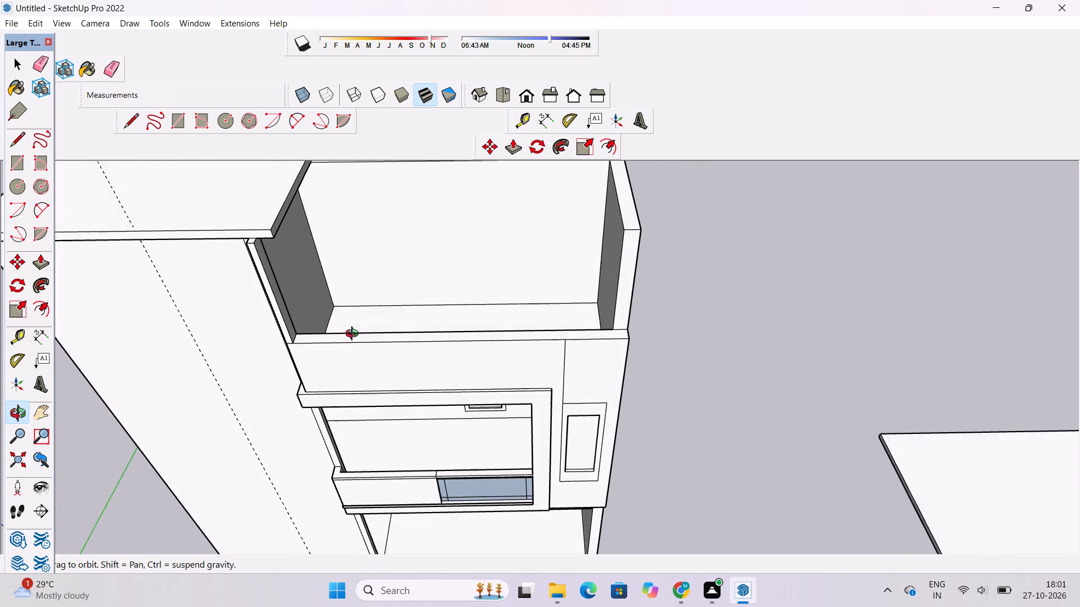
drag(354, 335, 355, 336)
scroll(362, 324, down, 1)
shift+drag(361, 328, 337, 334)
drag(331, 345, 329, 360)
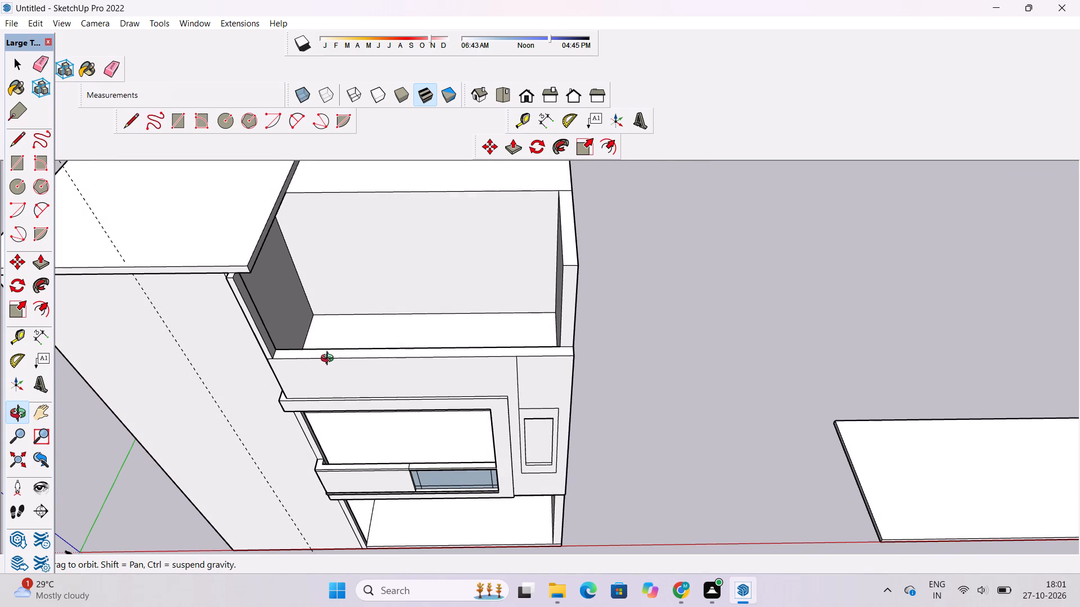
shift+drag(345, 361, 354, 348)
scroll(330, 356, up, 4)
shift+drag(330, 356, 349, 363)
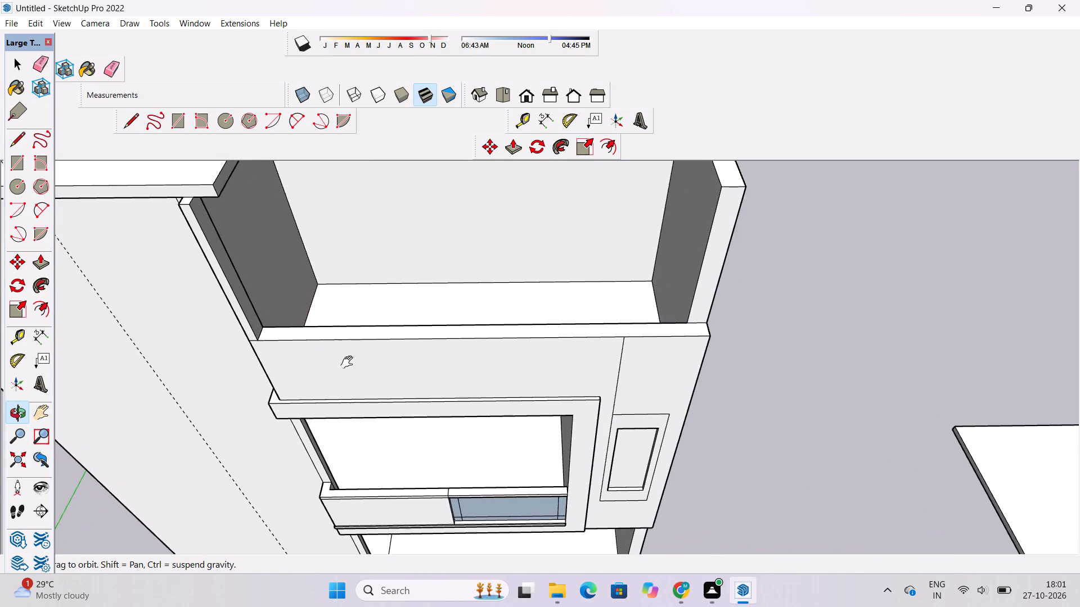
shift+drag(349, 363, 365, 369)
drag(365, 369, 406, 250)
shift+drag(412, 268, 366, 284)
drag(367, 286, 367, 320)
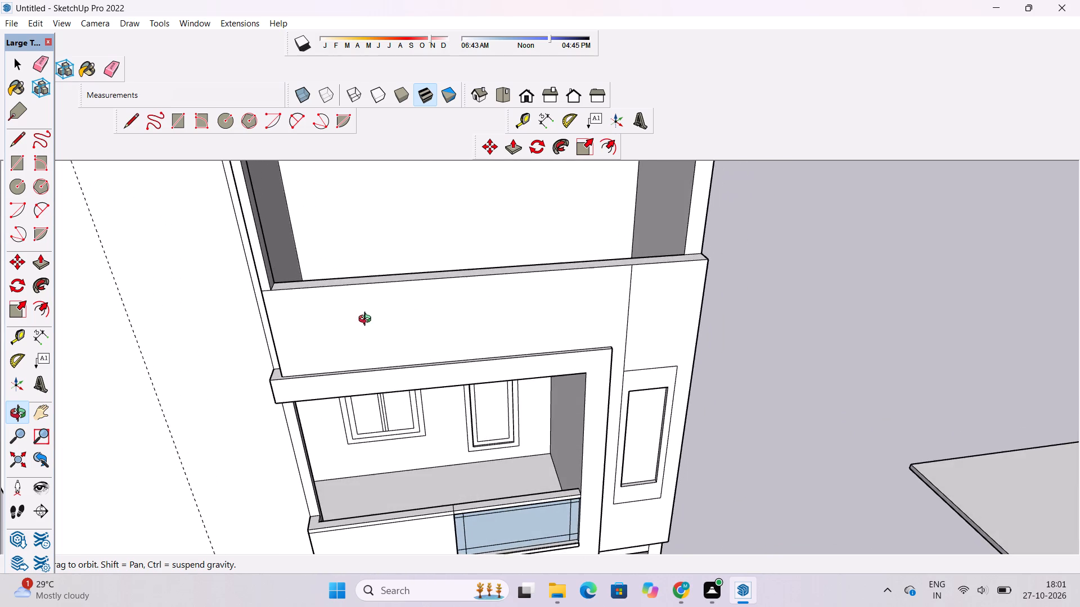
scroll(368, 319, down, 3)
shift+drag(382, 325, 357, 336)
drag(358, 336, 351, 277)
scroll(303, 332, up, 5)
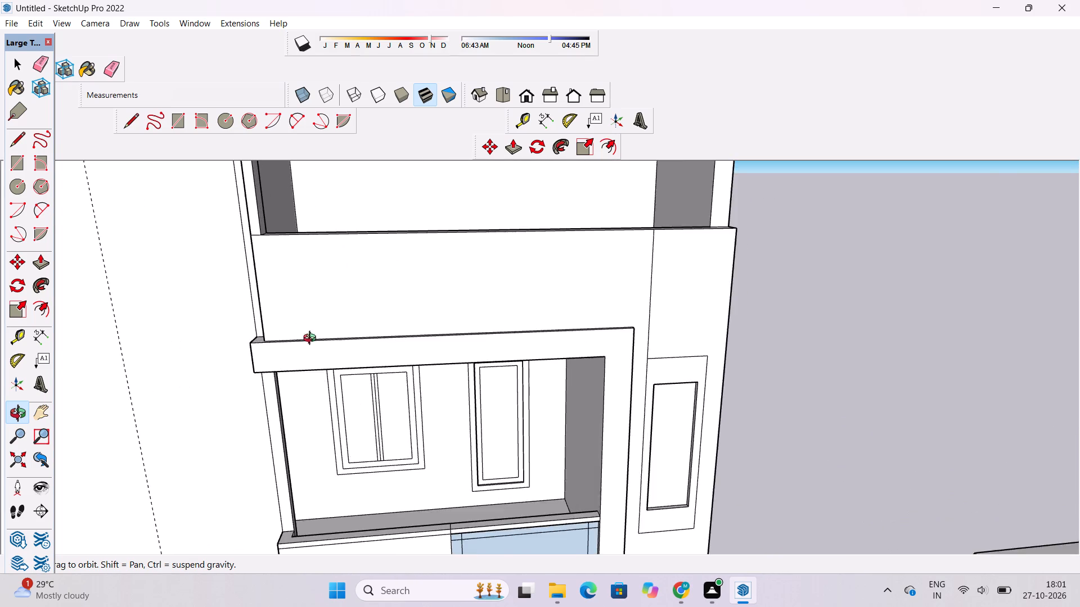
drag(317, 372, 370, 377)
scroll(366, 367, down, 5)
shift+drag(366, 365, 357, 402)
drag(358, 398, 354, 372)
scroll(355, 363, down, 4)
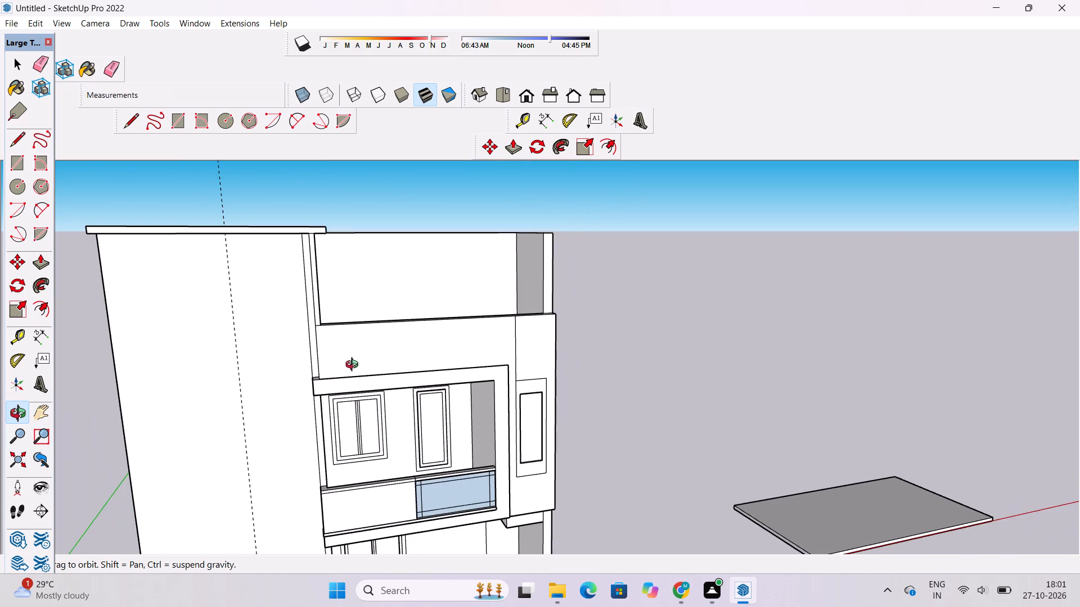
scroll(352, 371, up, 2)
shift+drag(364, 364, 320, 366)
drag(320, 366, 291, 409)
scroll(312, 333, up, 5)
shift+drag(316, 330, 285, 344)
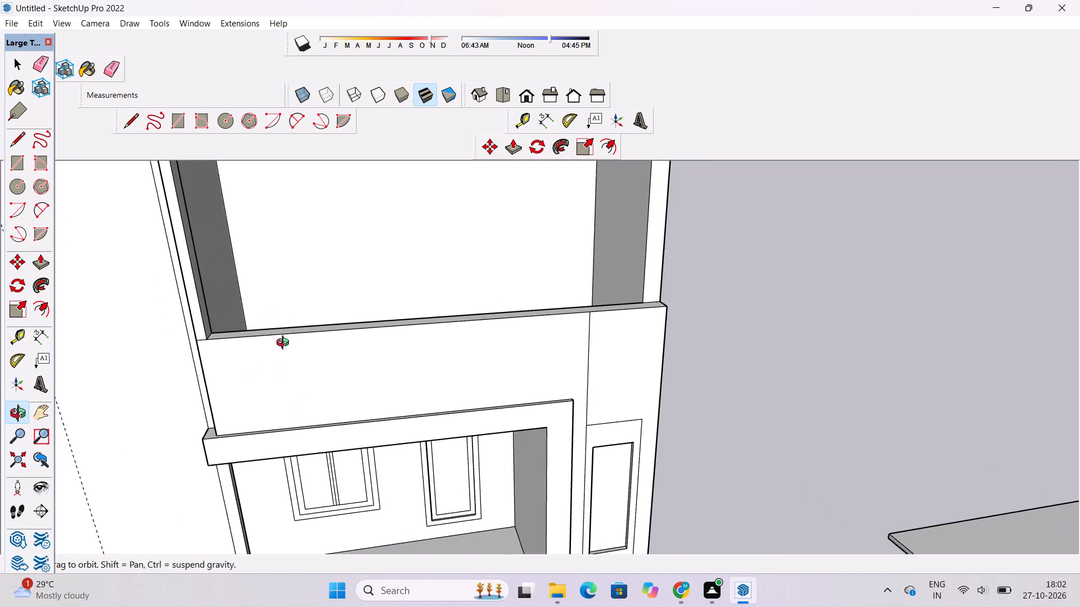
drag(285, 344, 231, 450)
scroll(234, 424, up, 1)
shift+drag(236, 414, 261, 372)
drag(267, 361, 212, 400)
scroll(235, 324, up, 3)
shift+drag(232, 328, 227, 340)
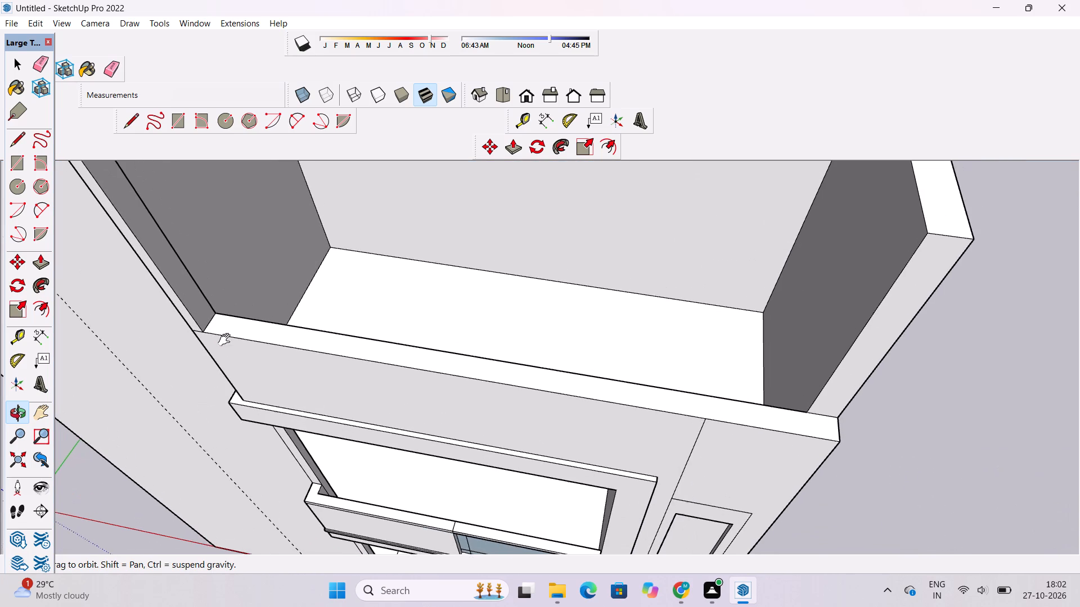
shift+drag(227, 340, 227, 342)
Place a guide line across the parapet's top, 20' from its end edge at the tall wall.
key(t)
scroll(228, 338, up, 4)
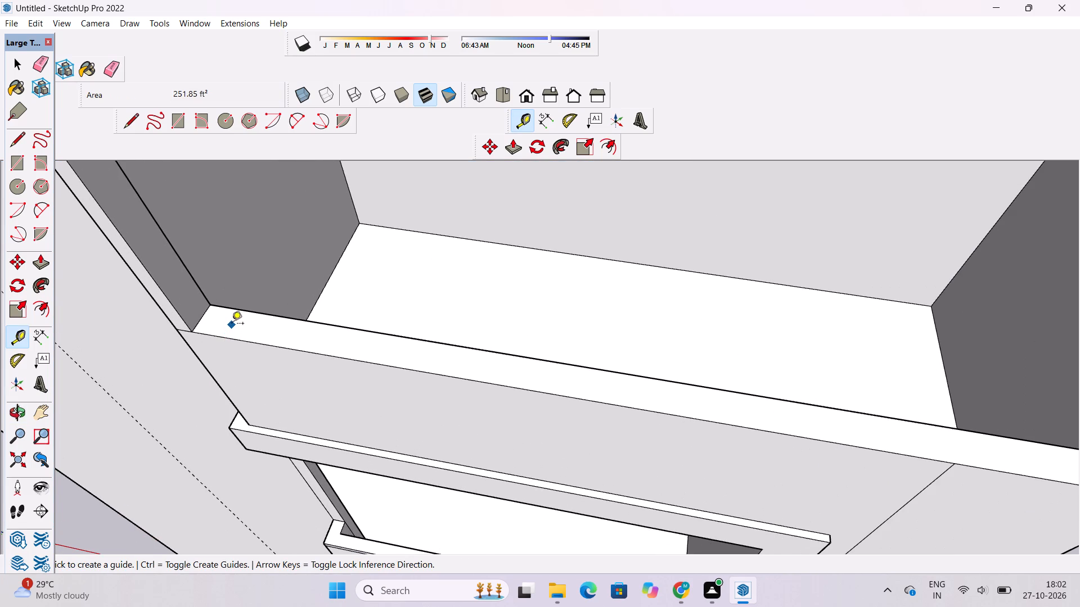
scroll(232, 324, down, 2)
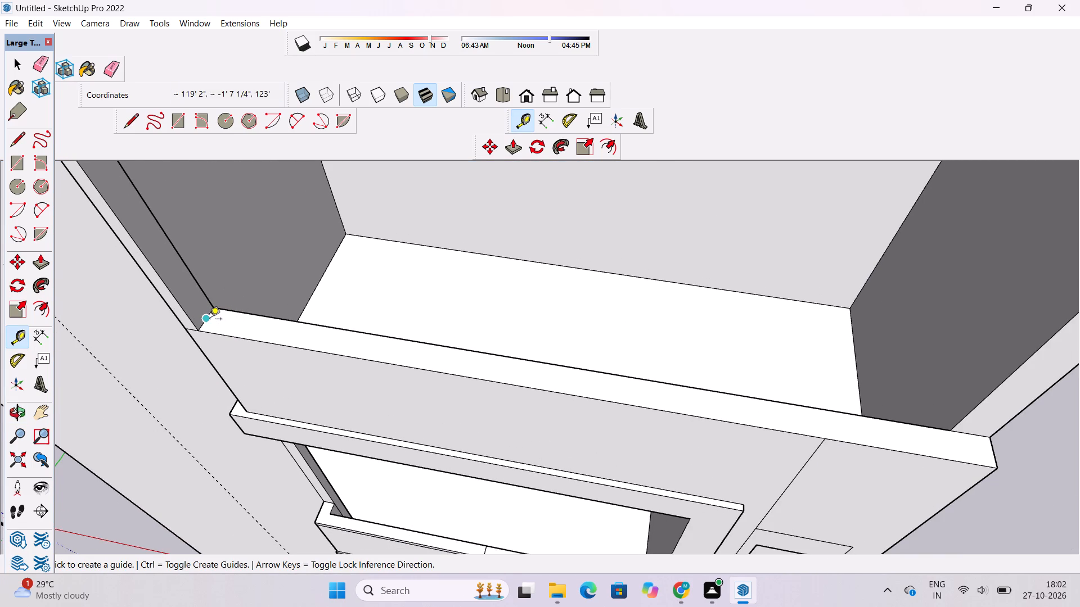
click(210, 320)
scroll(211, 318, down, 3)
scroll(308, 335, down, 3)
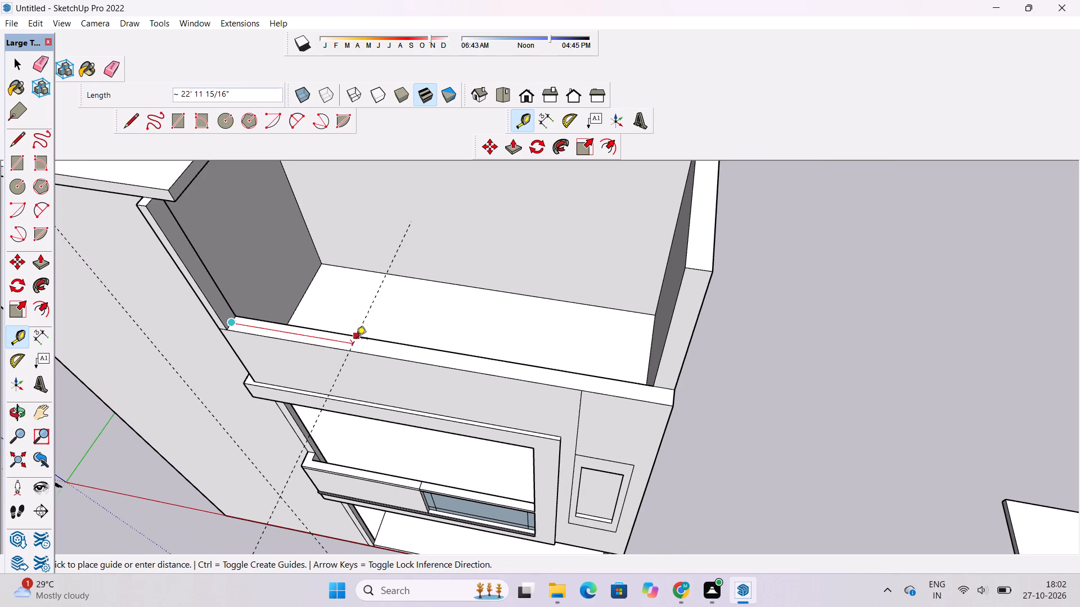
text(20')
key(Return)
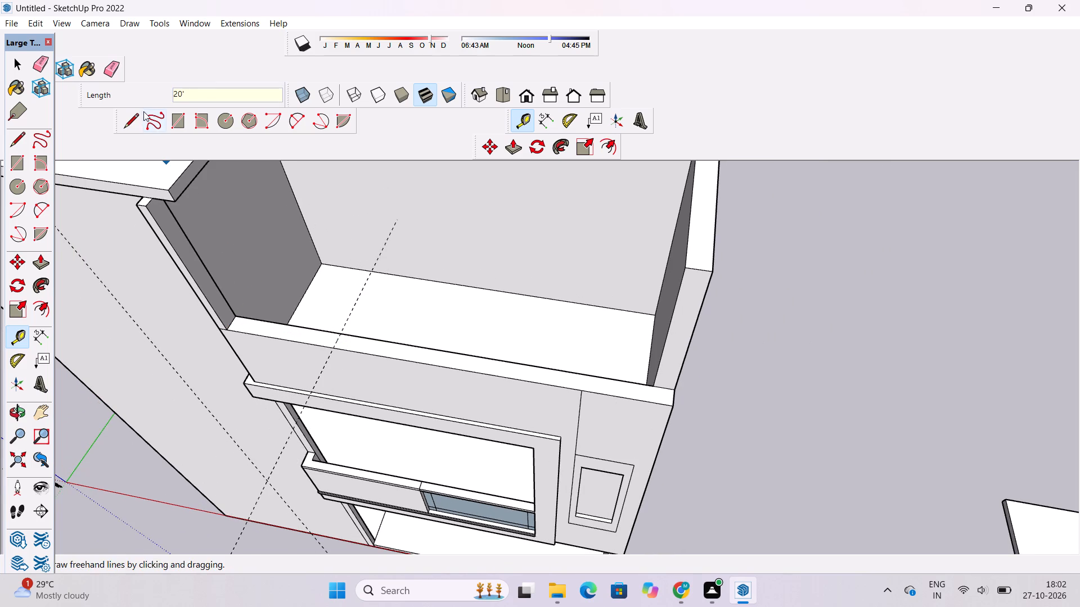
Draw a line across the parapet's top along the guide, from its inner edge to its front edge.
click(133, 121)
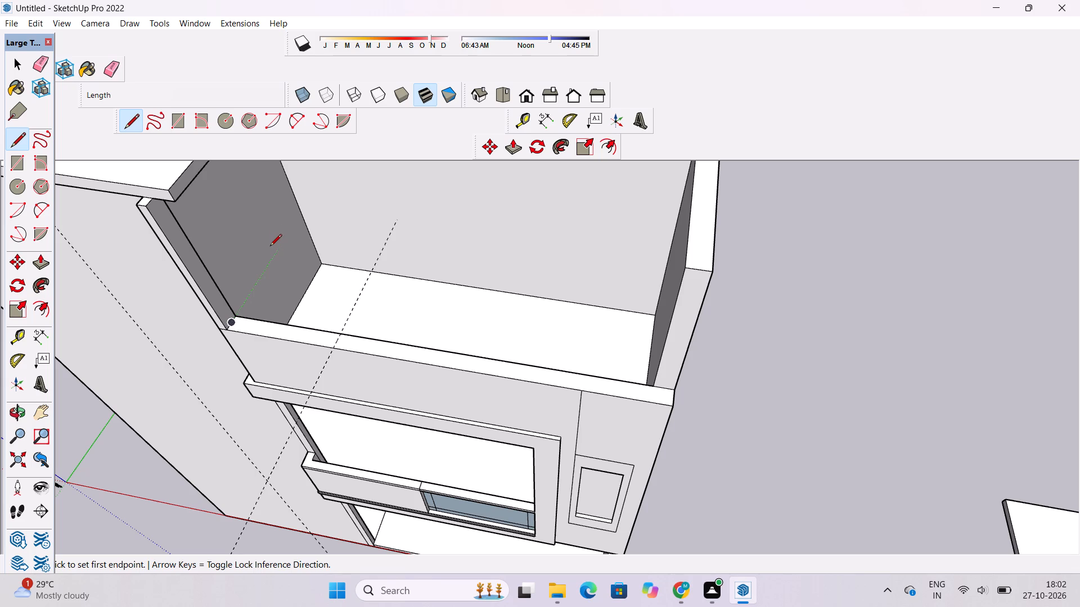
scroll(351, 345, up, 2)
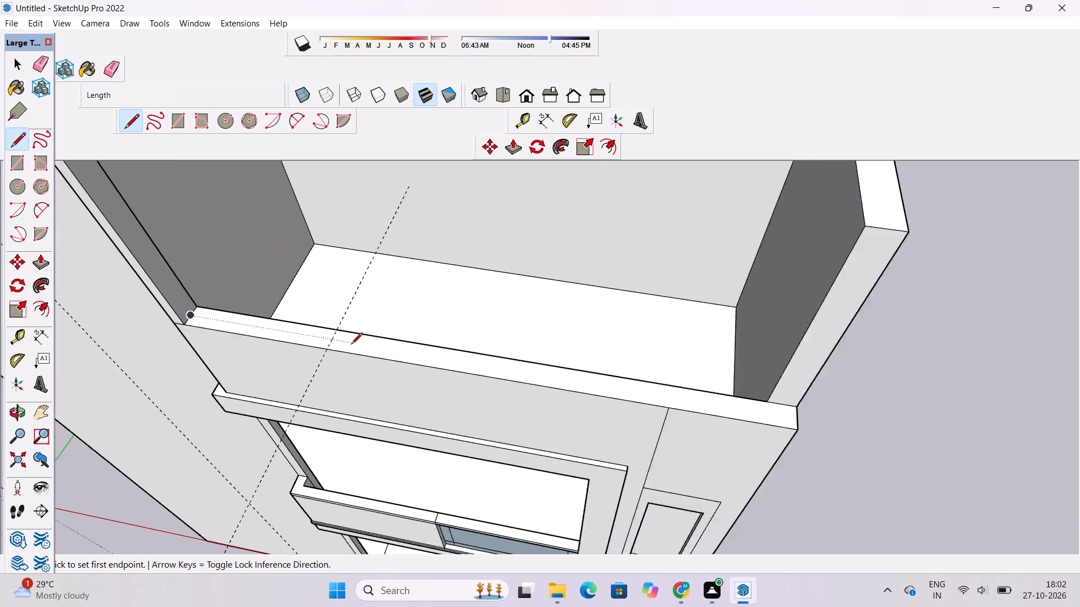
scroll(351, 345, up, 6)
click(327, 321)
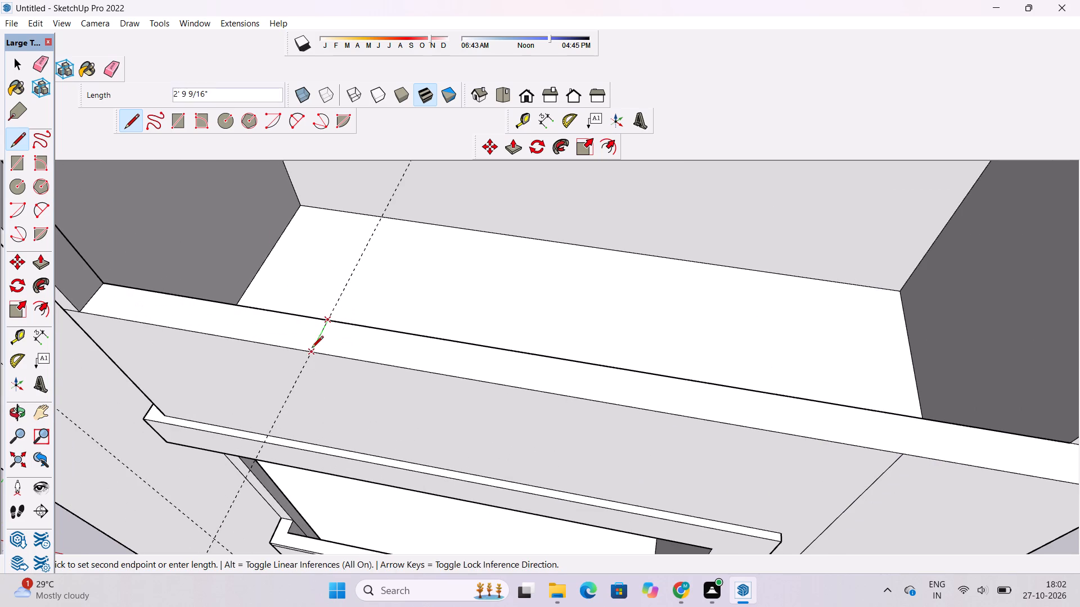
click(310, 351)
Erase the guide line crossing the parapet's top.
click(105, 70)
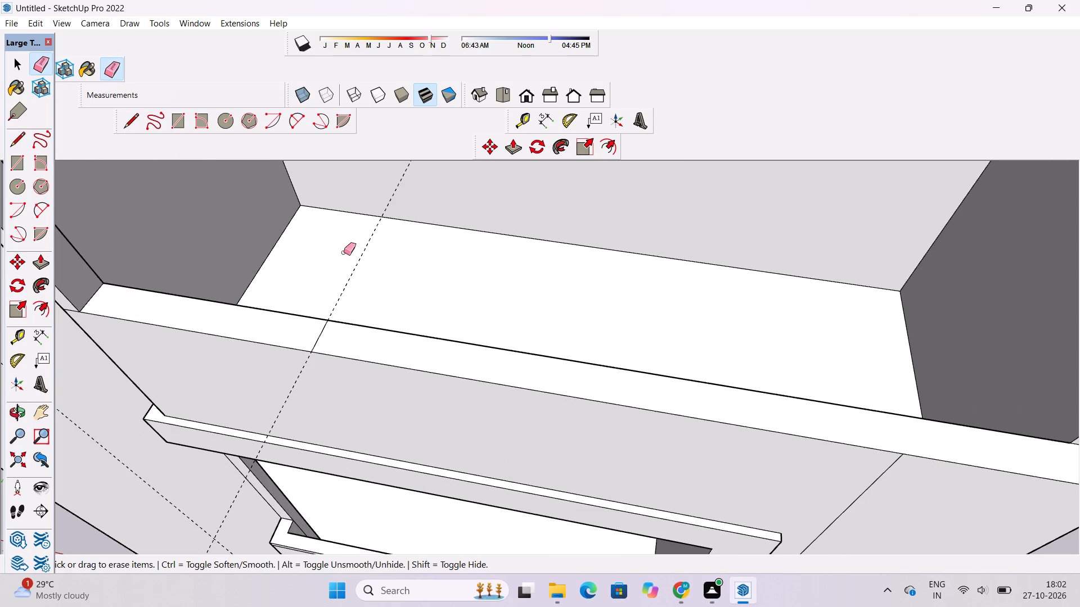
click(357, 260)
Examine the divided parapet top, the open top level and the wall return from above, the front and the corner.
key(o)
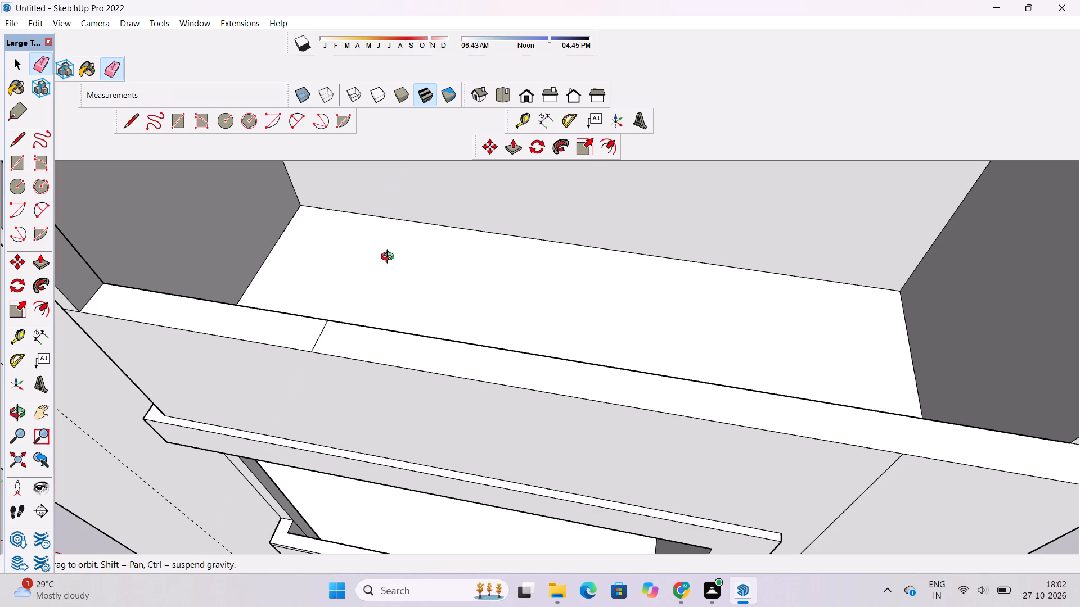
scroll(390, 258, down, 3)
shift+drag(363, 297, 362, 319)
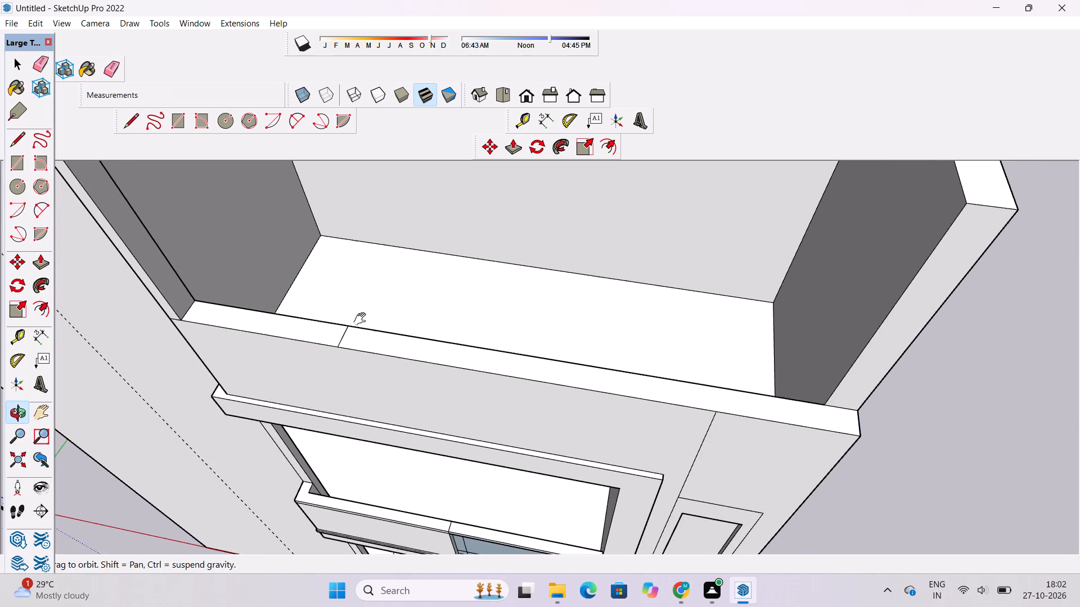
shift+drag(362, 319, 363, 316)
drag(361, 323, 409, 265)
scroll(427, 233, down, 5)
shift+drag(411, 299, 409, 337)
drag(435, 291, 460, 242)
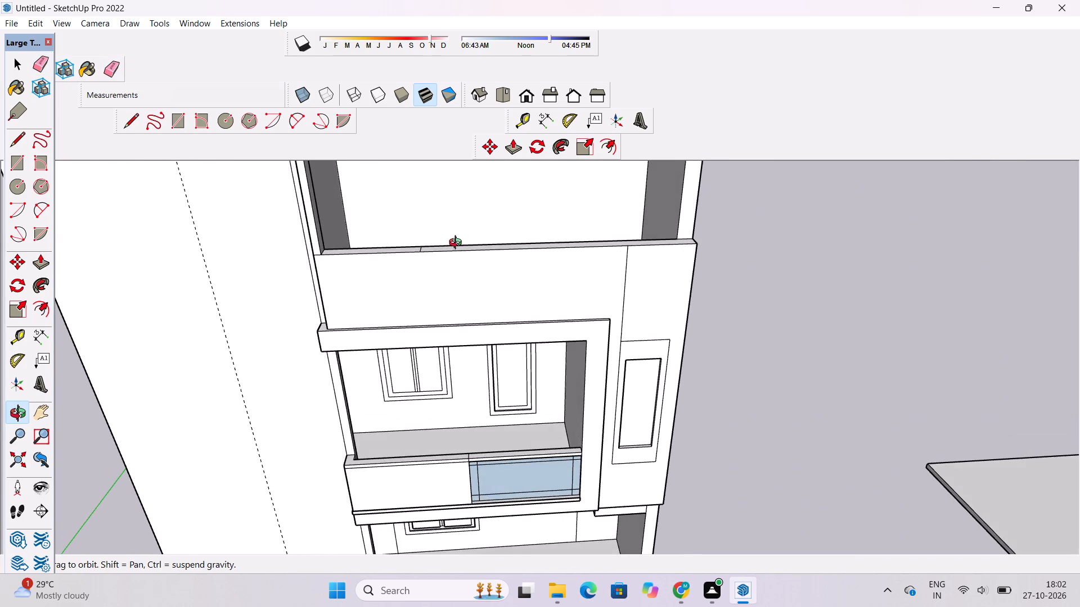
scroll(433, 251, down, 1)
drag(424, 266, 422, 316)
drag(422, 317, 429, 316)
scroll(433, 314, up, 1)
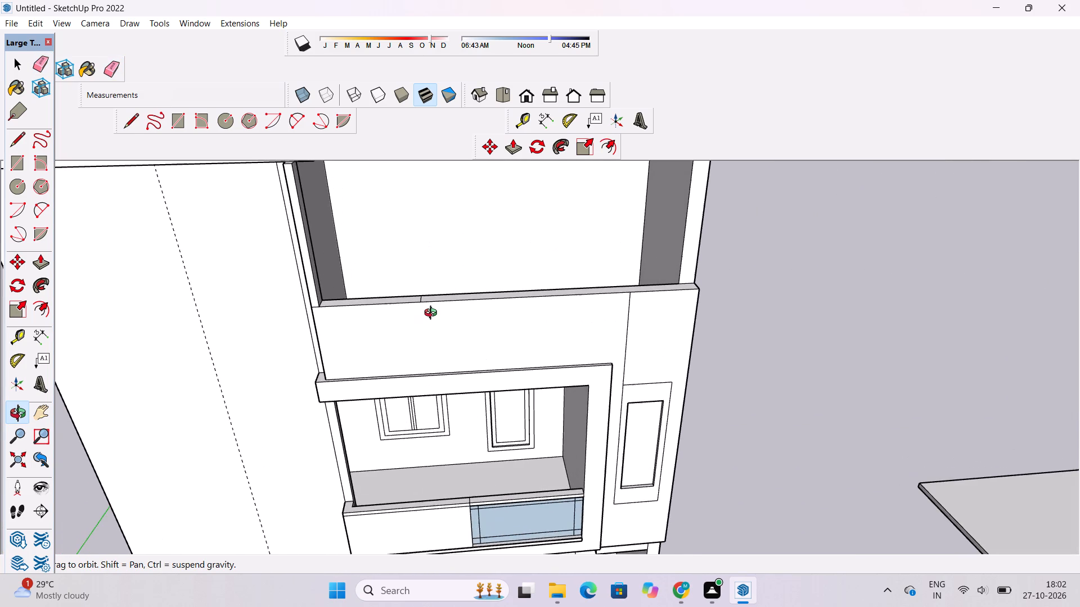
shift+drag(433, 314, 429, 308)
shift+drag(429, 307, 444, 350)
shift+drag(408, 345, 409, 356)
drag(409, 356, 397, 351)
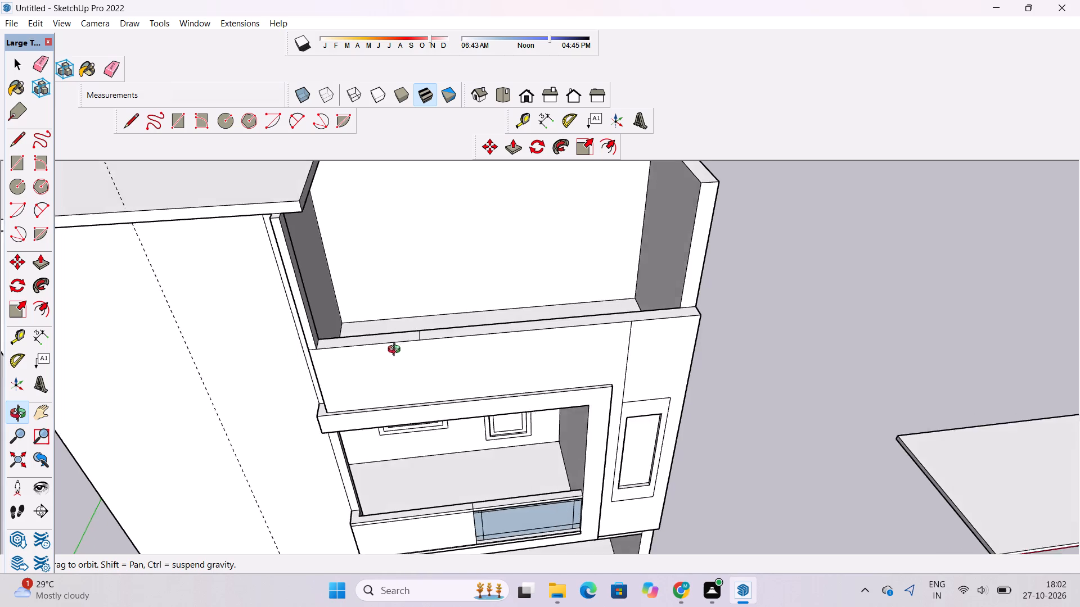
drag(397, 351, 367, 334)
scroll(361, 338, up, 1)
shift+drag(361, 338, 357, 378)
drag(357, 379, 415, 271)
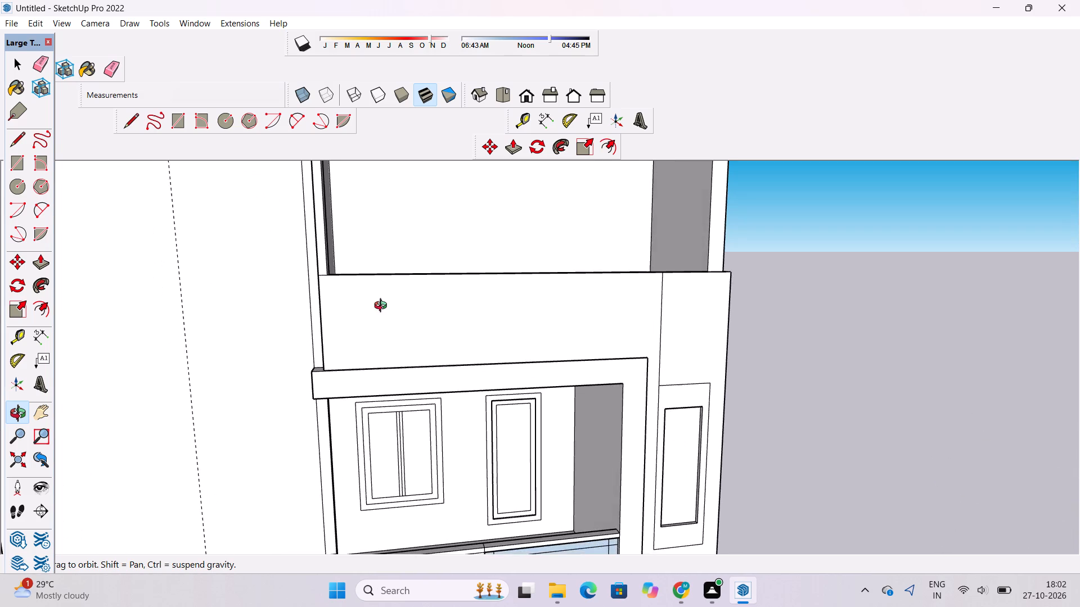
shift+drag(381, 311, 355, 335)
shift+click(355, 335)
drag(354, 335, 335, 351)
shift+drag(335, 351, 335, 350)
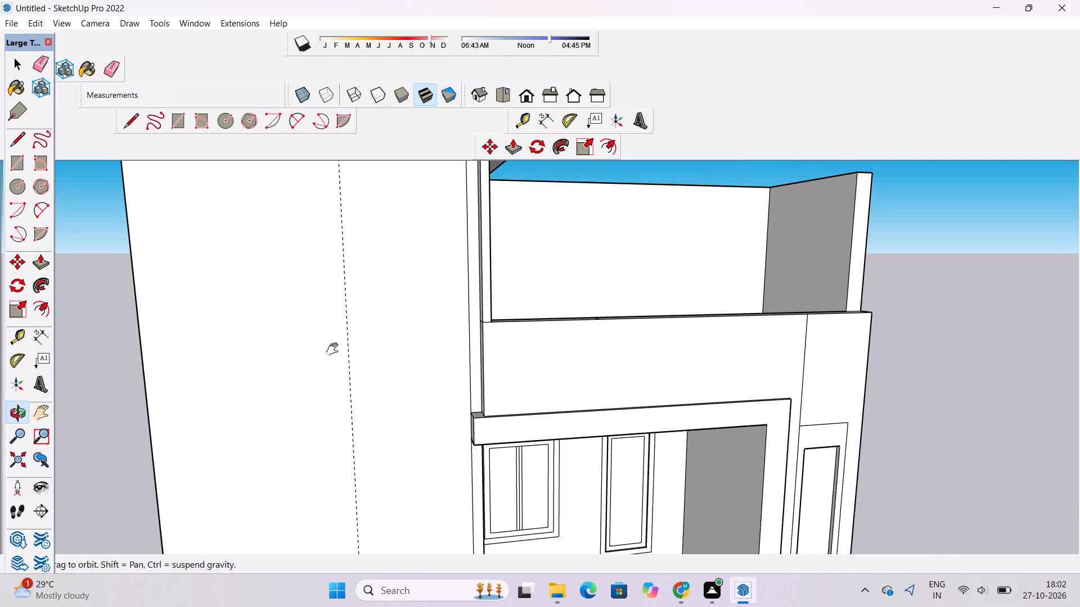
shift+drag(335, 350, 338, 342)
drag(338, 342, 334, 351)
shift+drag(350, 324, 337, 352)
Push/Pull the wall return's narrow side face bordering the open top level by 6".
drag(509, 337, 406, 367)
scroll(454, 361, up, 2)
shift+drag(454, 359, 415, 368)
scroll(406, 348, down, 2)
shift+drag(406, 351, 397, 372)
drag(413, 355, 401, 363)
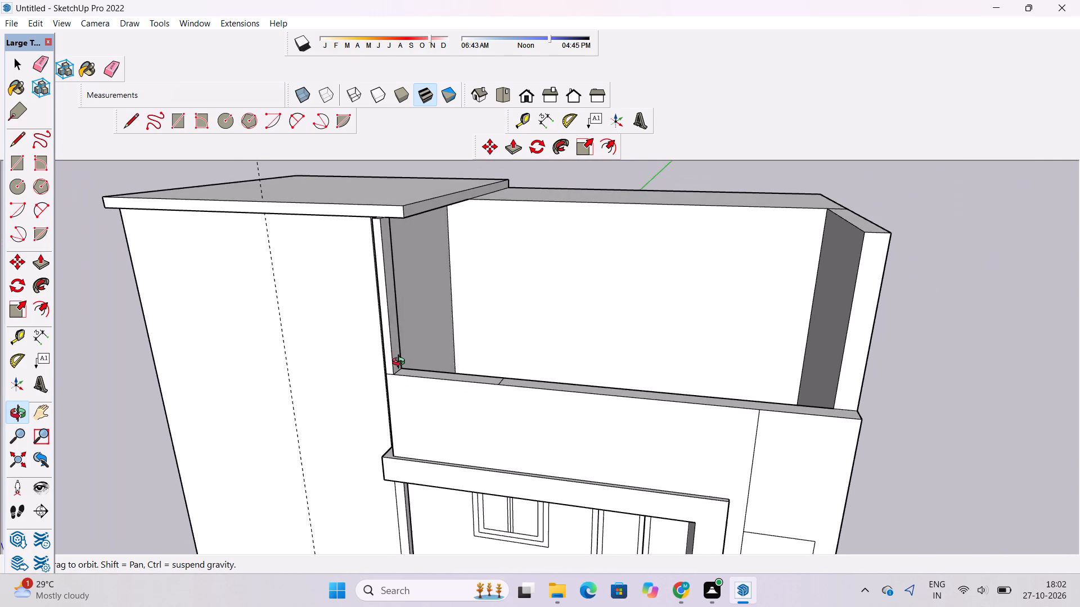
scroll(400, 363, up, 3)
key(p)
click(393, 348)
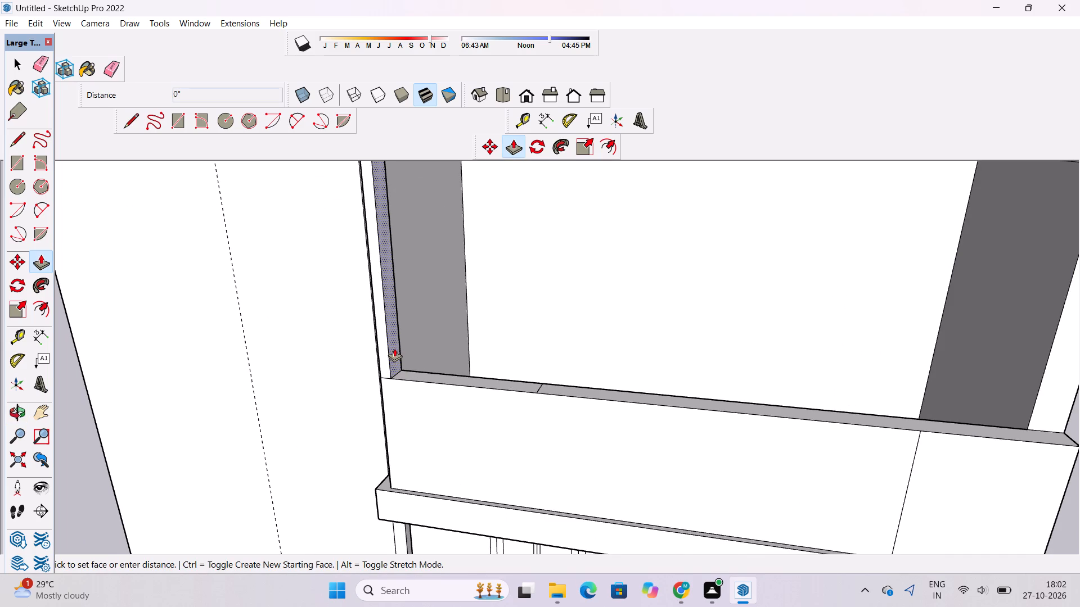
text(6")
key(Return)
Draw a vertical line down the parapet's front face from the wall return's inner corner to the projecting band below.
scroll(397, 356, down, 4)
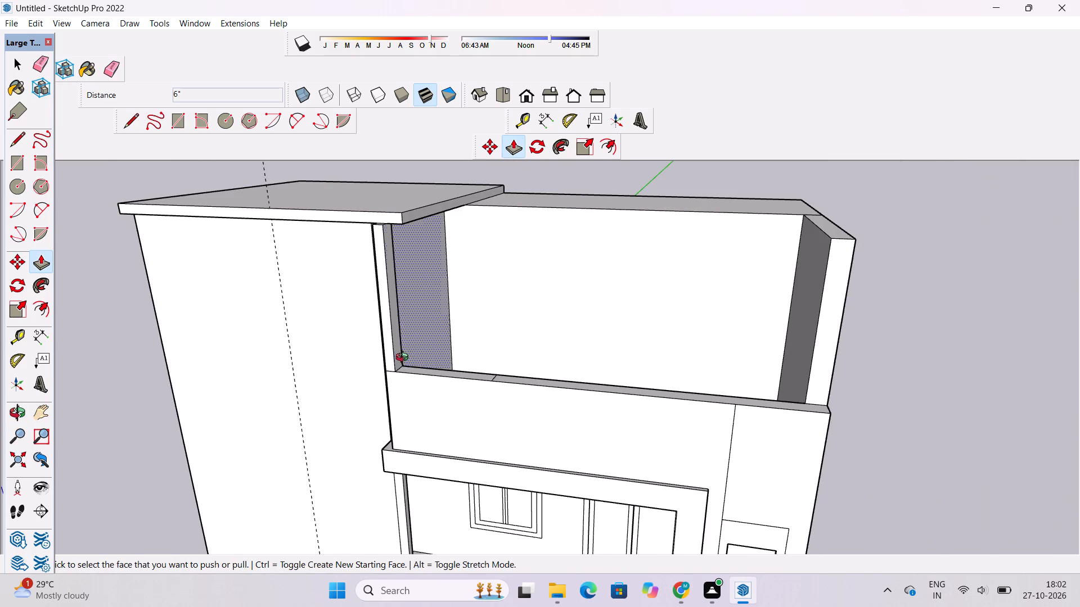
key(o)
drag(401, 370, 384, 408)
scroll(377, 431, up, 2)
shift+drag(377, 440, 382, 405)
key(l)
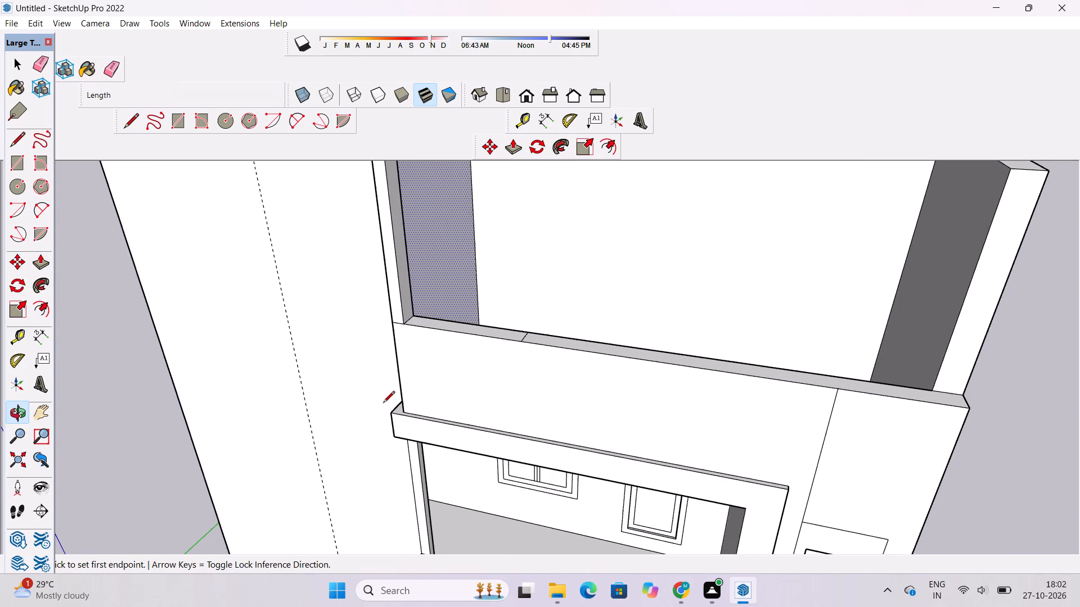
scroll(383, 404, up, 4)
scroll(420, 314, up, 4)
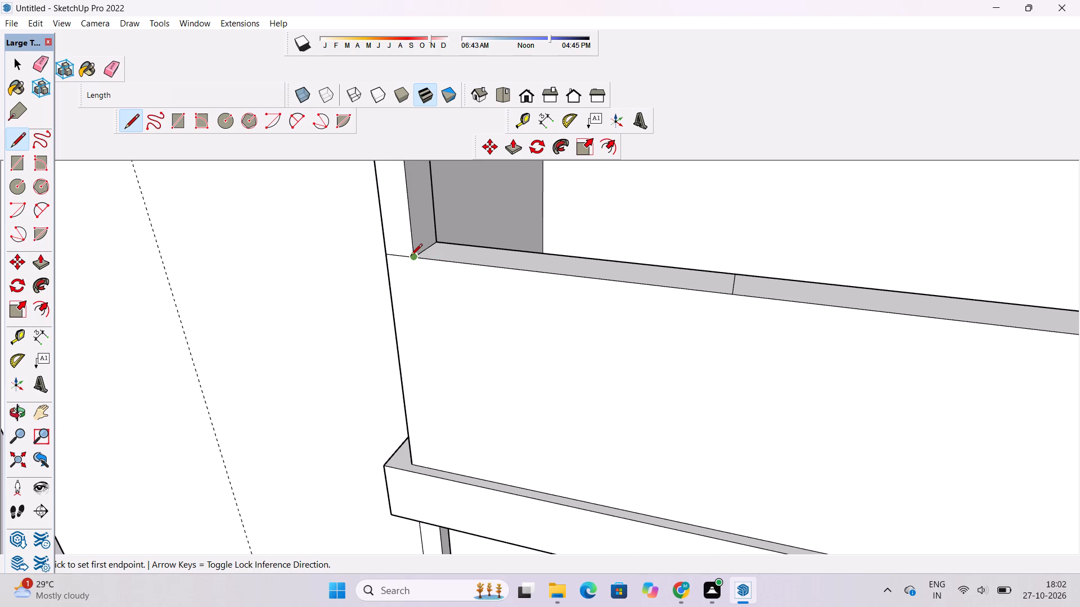
scroll(411, 256, down, 5)
click(413, 258)
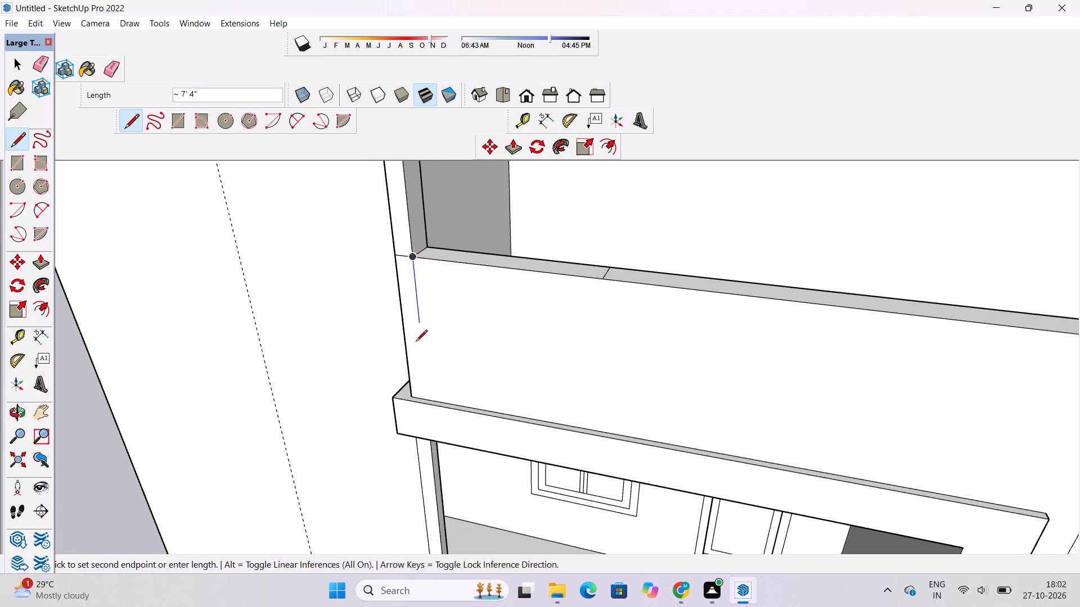
click(427, 397)
Erase the two short edges crossing the wall return's front and outer side faces at parapet-top level.
key(e)
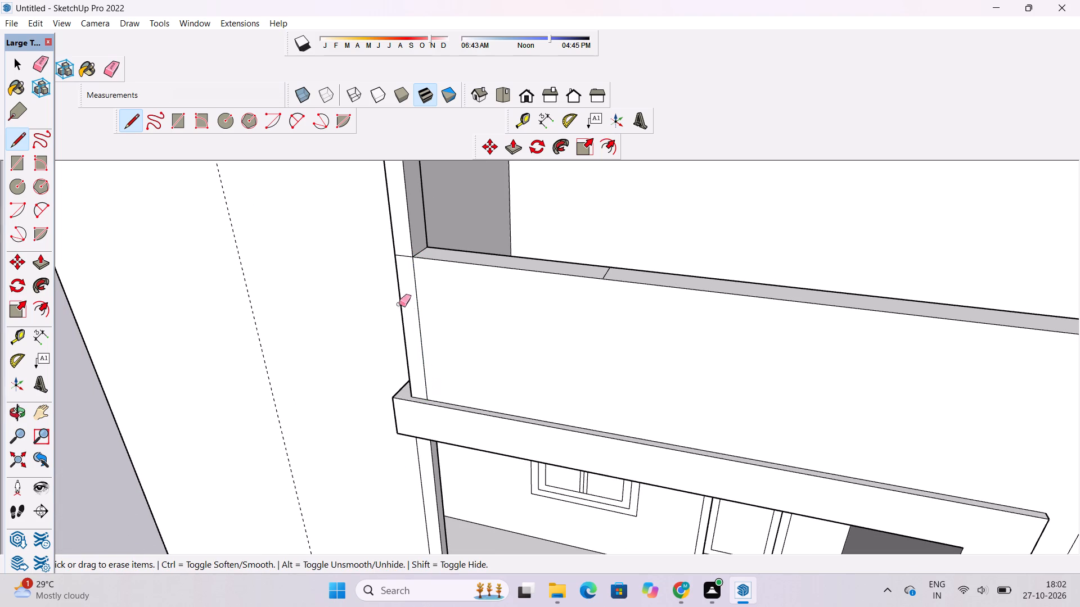
drag(402, 249, 402, 262)
scroll(404, 280, down, 2)
key(o)
drag(393, 320, 499, 316)
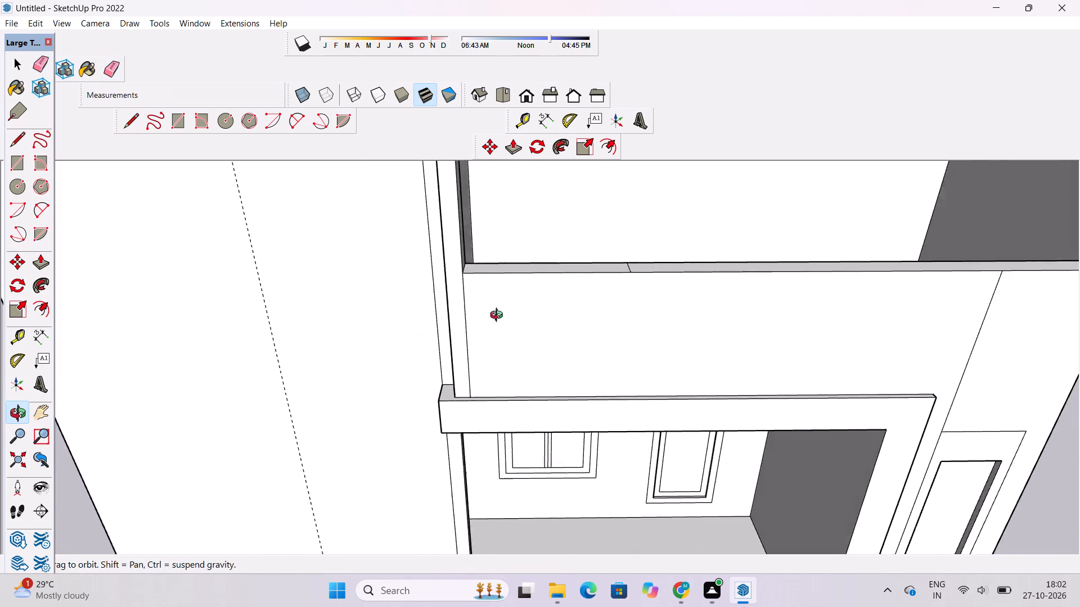
drag(499, 316, 634, 289)
key(e)
scroll(543, 239, up, 3)
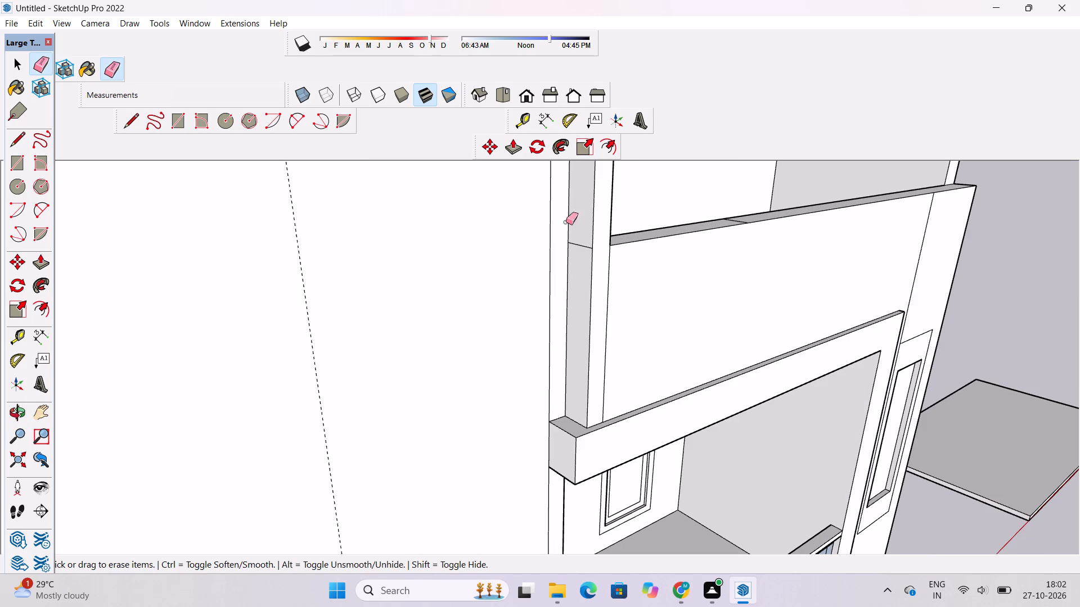
drag(579, 229, 579, 251)
Push/Pull the wall return's narrow outer side face outward toward the tall wall.
scroll(476, 333, down, 4)
key(o)
drag(631, 330, 492, 337)
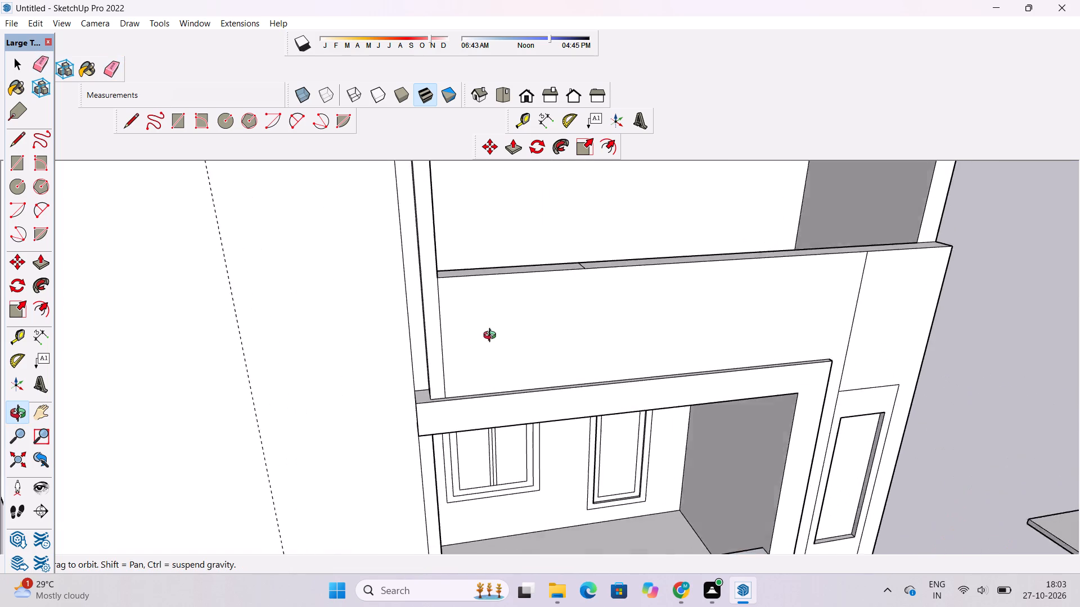
drag(492, 337, 470, 337)
drag(523, 334, 503, 337)
drag(507, 338, 450, 338)
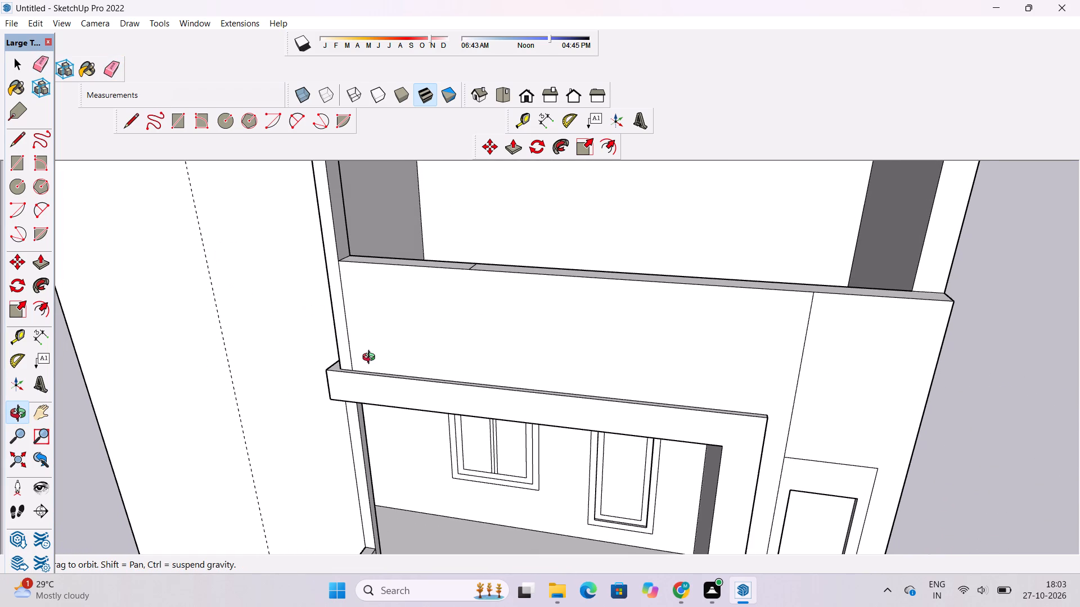
scroll(341, 351, down, 1)
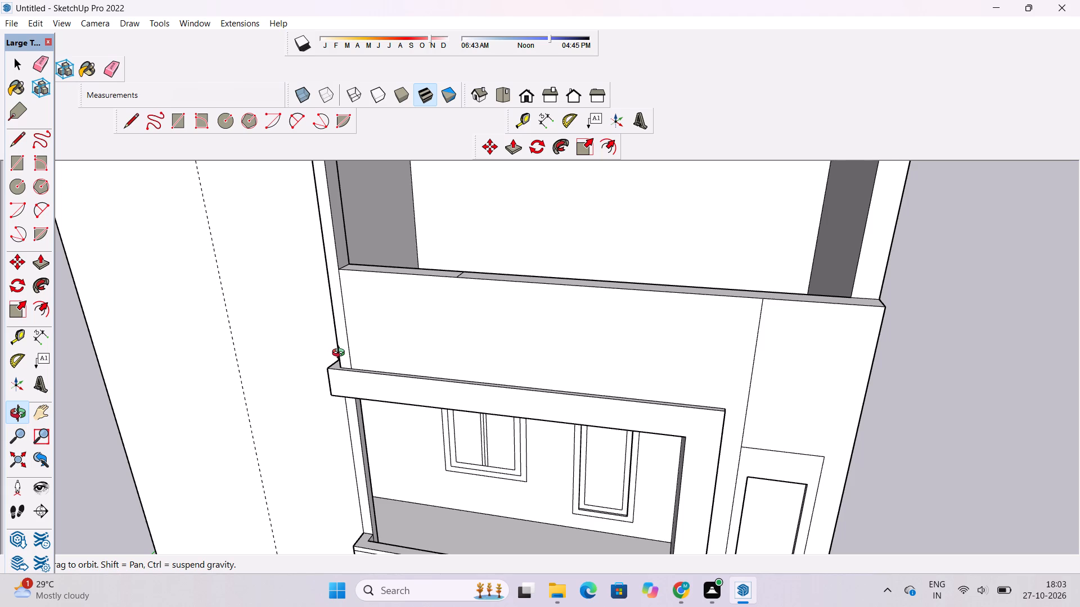
scroll(341, 354, down, 4)
drag(346, 360, 530, 352)
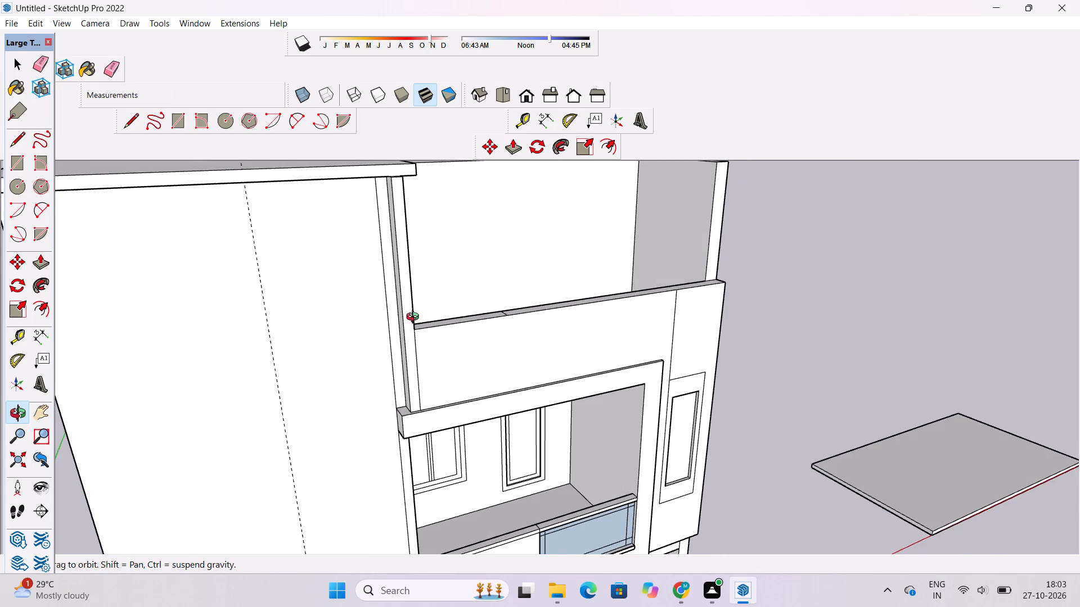
shift+drag(415, 321, 416, 355)
drag(403, 385, 447, 295)
shift+drag(429, 347, 424, 357)
scroll(426, 358, up, 3)
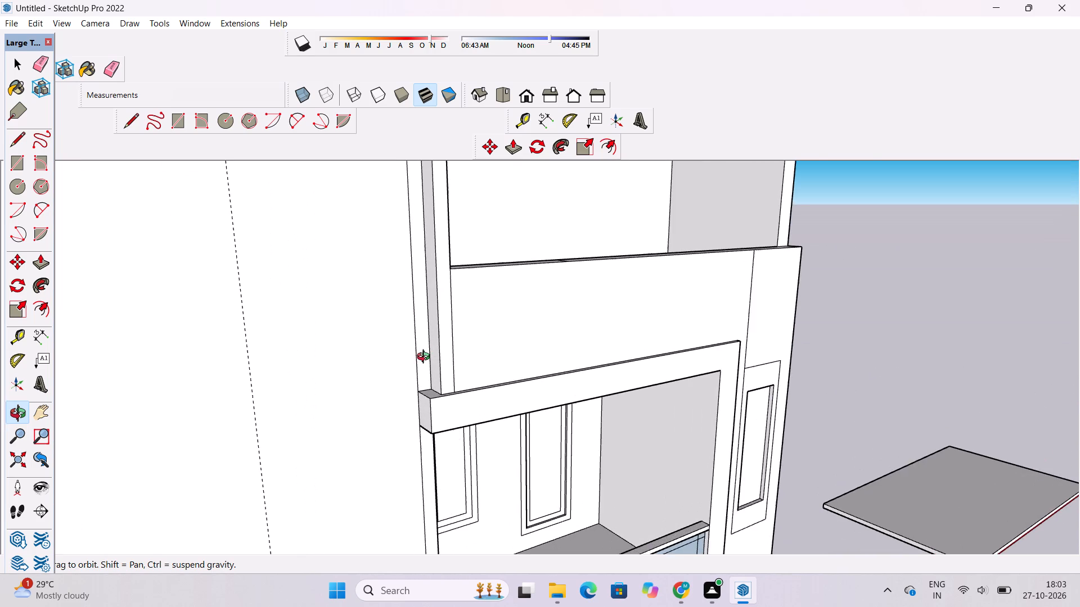
key(p)
scroll(427, 358, up, 4)
click(436, 361)
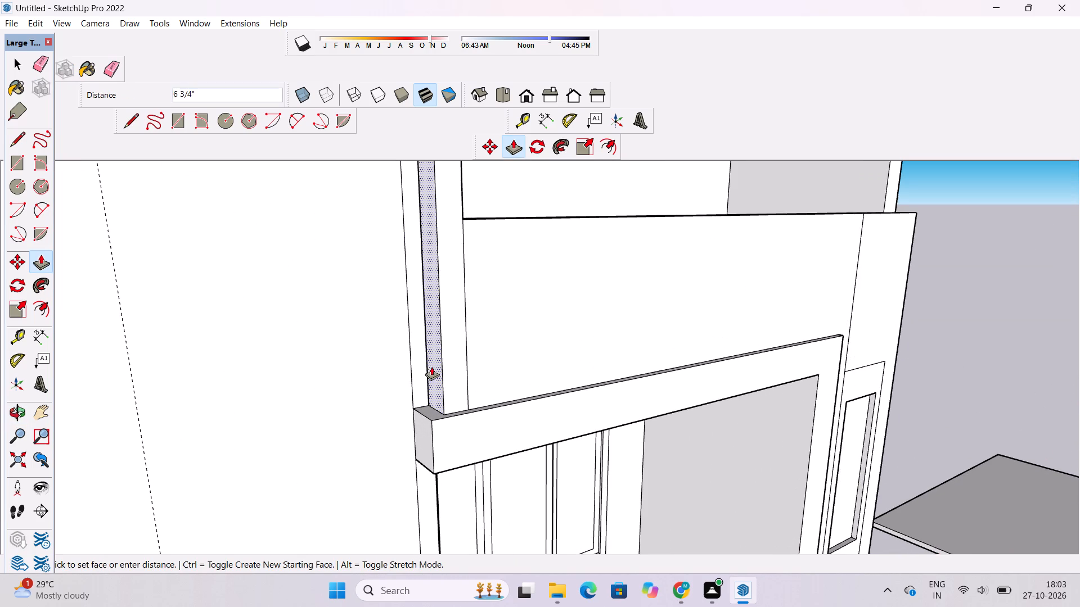
click(430, 368)
Examine the widened wall return, the parapet and the roof slab's overhang from the front, below and both sides.
scroll(355, 376, down, 6)
key(o)
drag(470, 388, 444, 395)
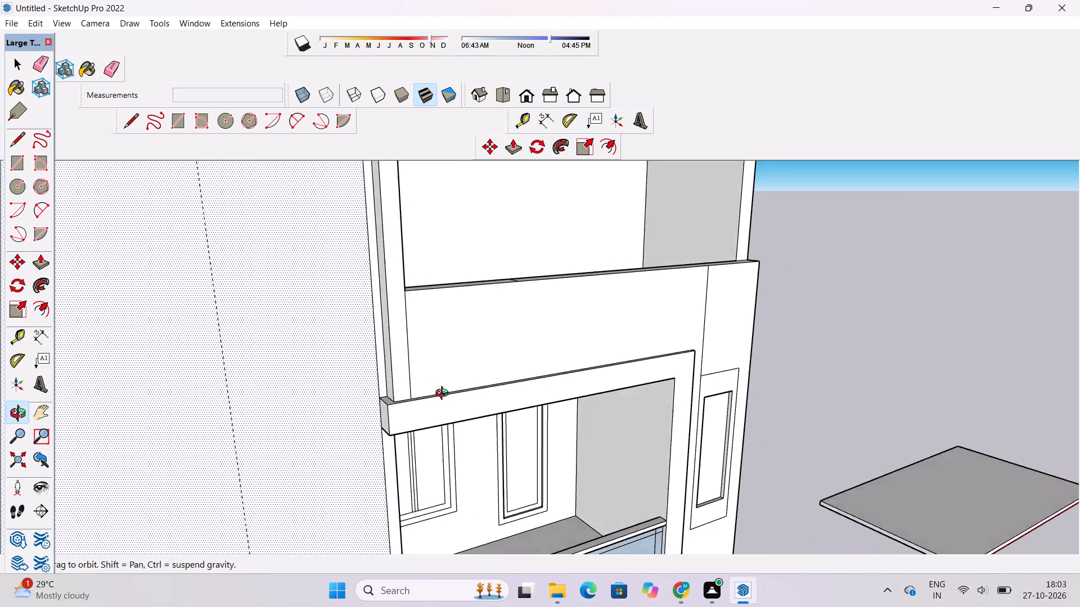
drag(444, 395, 385, 406)
scroll(376, 384, down, 4)
shift+drag(385, 380, 368, 369)
key(space)
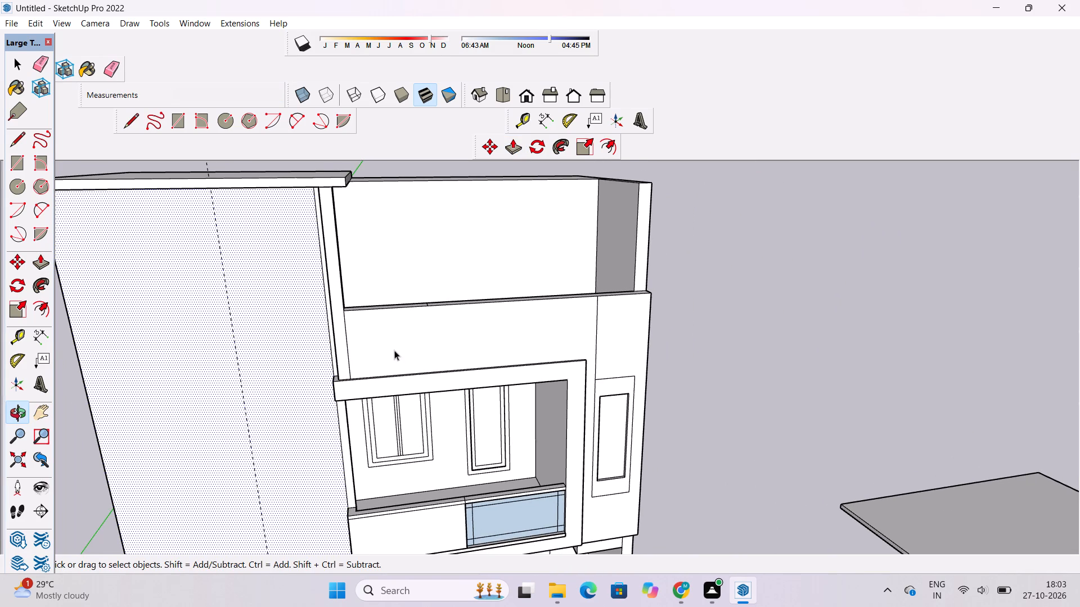
key(o)
shift+drag(450, 345, 416, 346)
drag(415, 347, 386, 355)
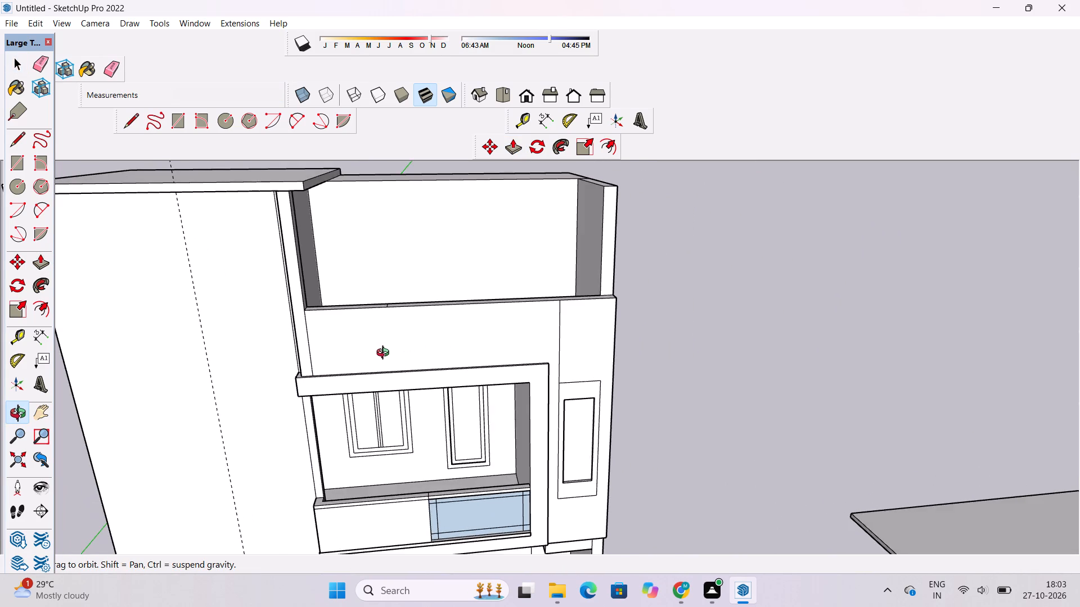
scroll(385, 354, up, 3)
shift+drag(385, 348, 375, 348)
scroll(373, 347, down, 1)
drag(373, 353, 309, 374)
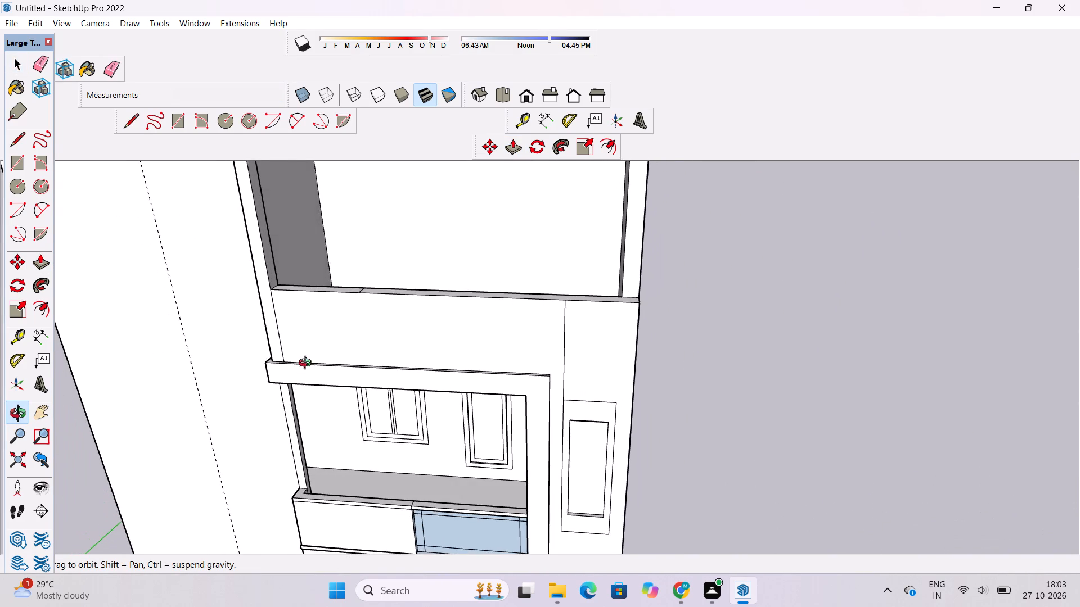
shift+drag(308, 364, 328, 395)
shift+drag(336, 328, 375, 373)
scroll(380, 266, up, 4)
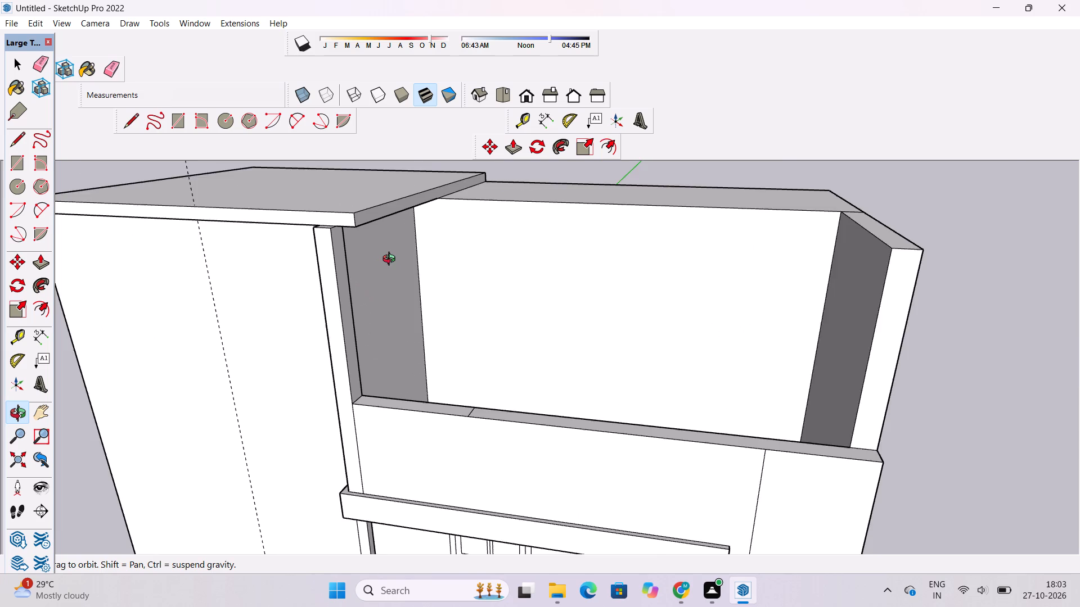
scroll(391, 260, up, 3)
scroll(366, 247, down, 6)
drag(371, 246, 226, 149)
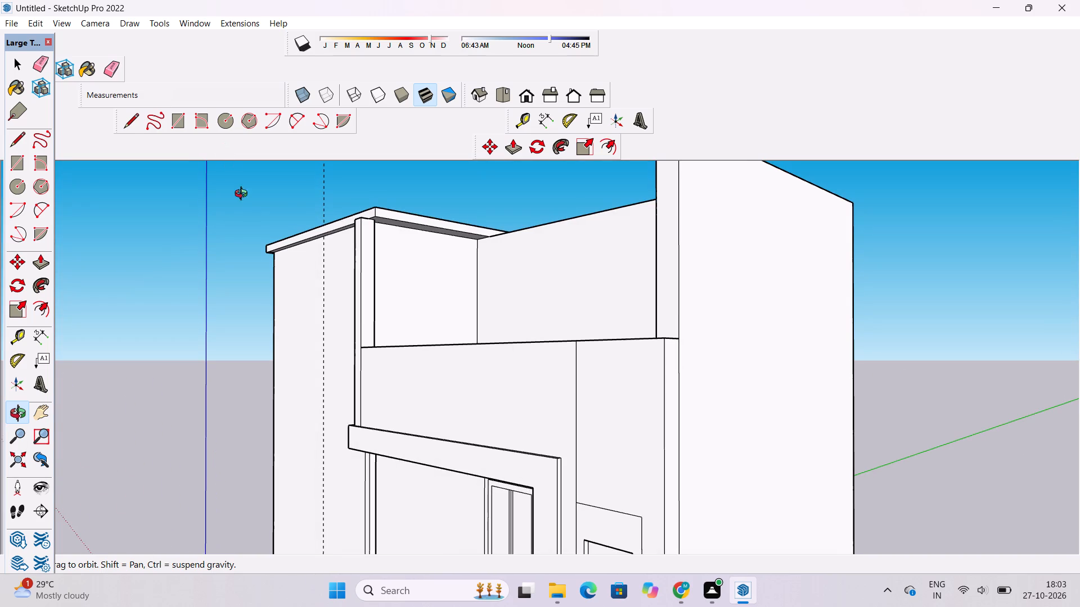
drag(299, 280, 307, 260)
drag(305, 262, 293, 330)
drag(325, 283, 327, 296)
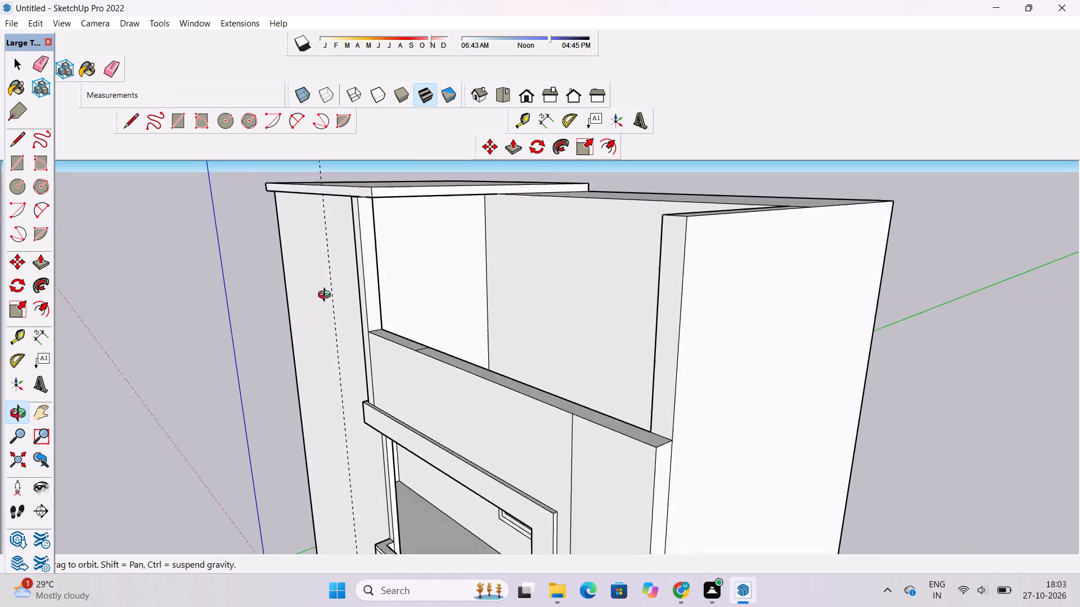
drag(327, 296, 336, 347)
scroll(363, 265, up, 1)
shift+drag(344, 287, 349, 275)
scroll(380, 318, down, 2)
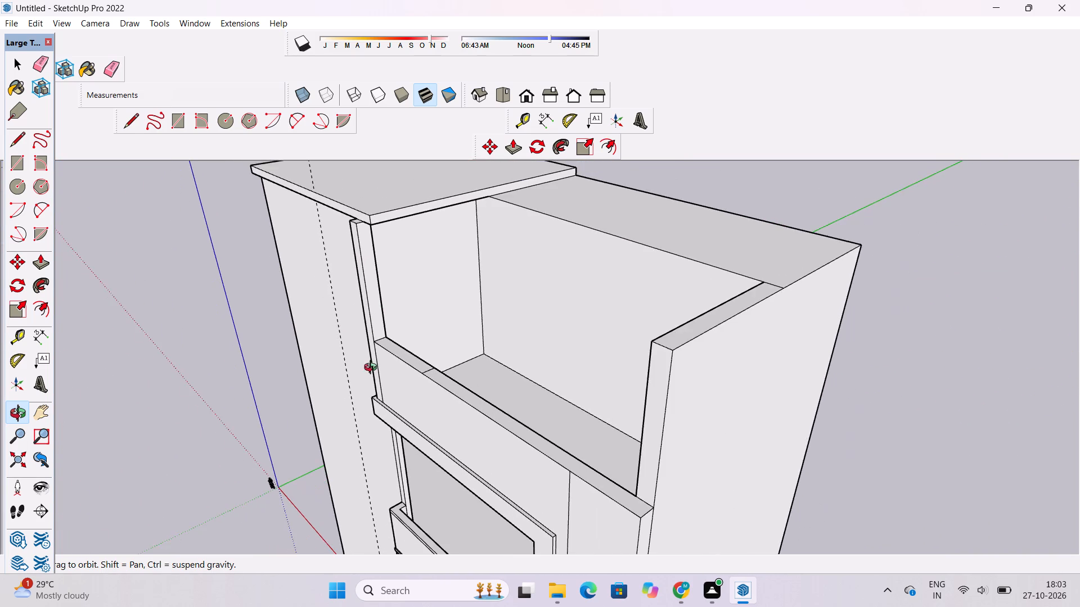
Extend the roof slab's front edge face above the tall wall outward by 3'.
shift+drag(373, 369, 373, 360)
scroll(377, 194, up, 1)
shift+drag(366, 223, 374, 232)
key(p)
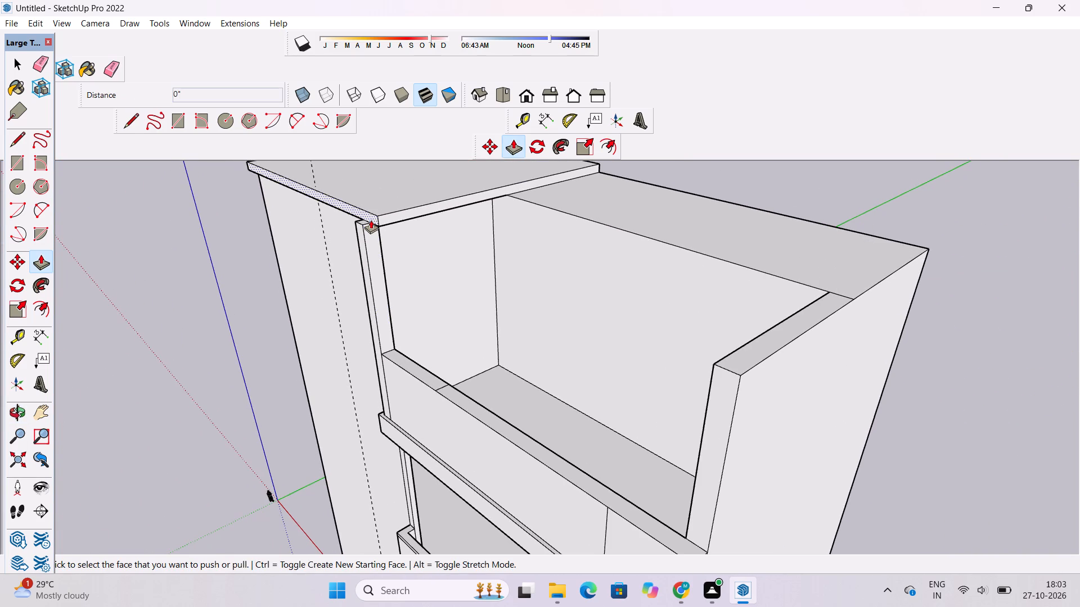
click(372, 217)
scroll(372, 216, down, 2)
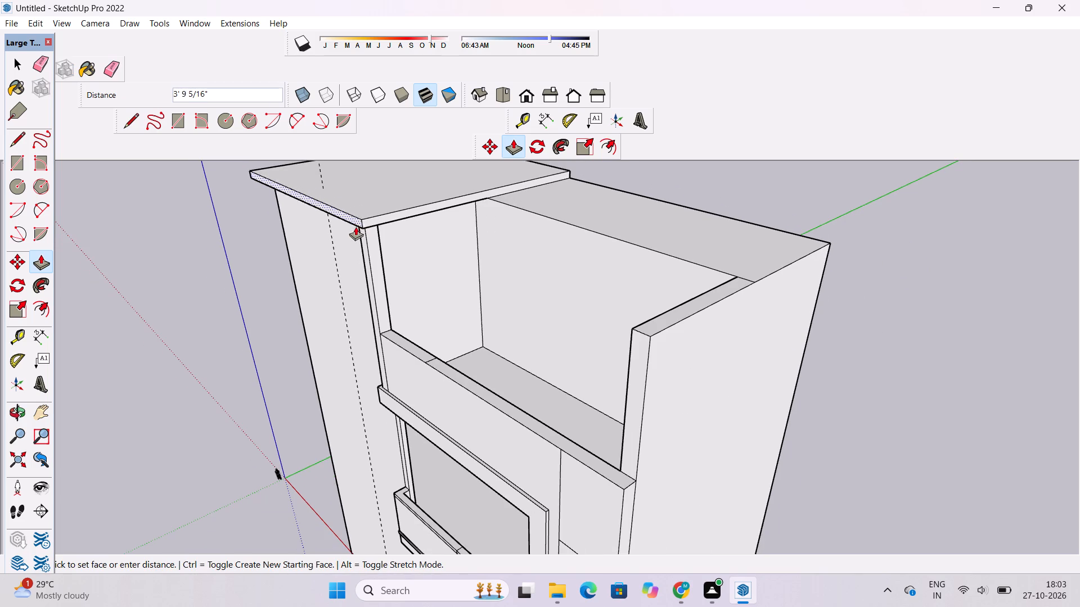
text(3')
key(Return)
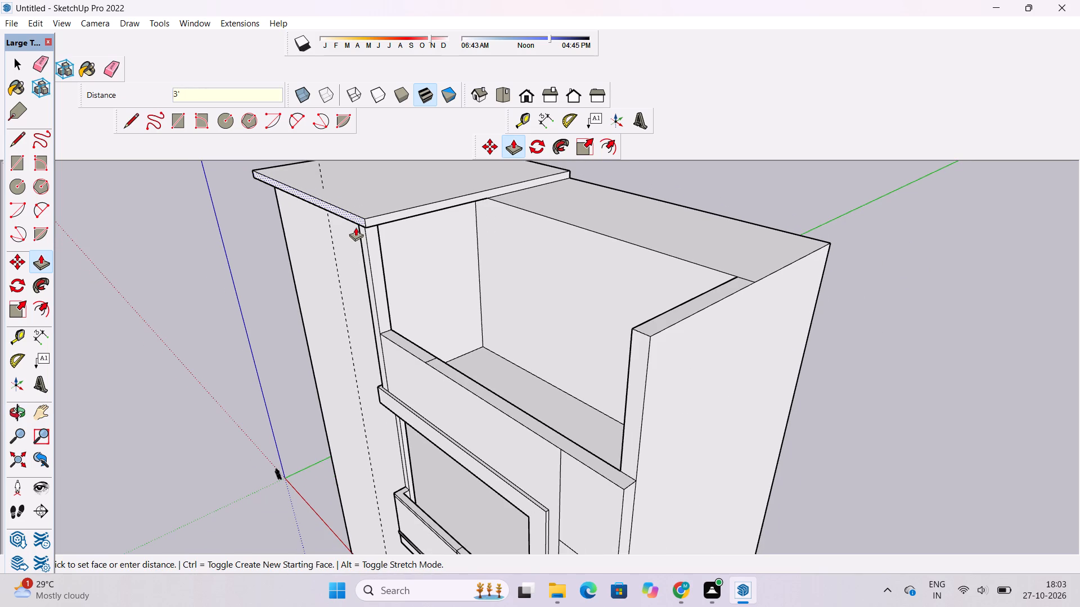
Examine the extended roof slab, the parapet and the projecting frame around the upper balcony from the front and above.
key(o)
drag(262, 293, 381, 197)
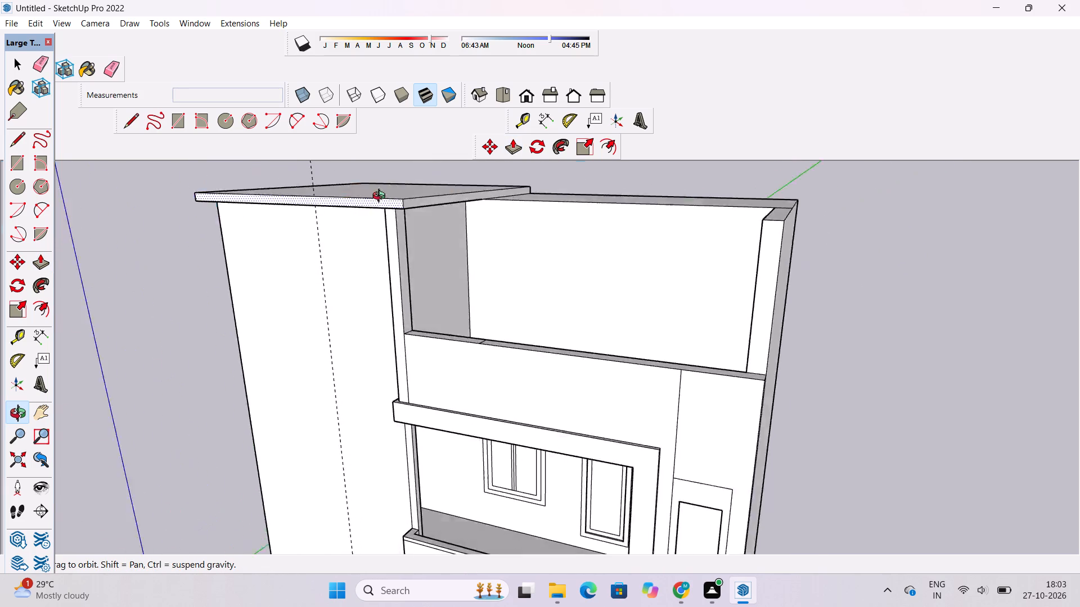
drag(381, 197, 382, 196)
scroll(382, 226, up, 3)
shift+drag(395, 215, 325, 235)
scroll(327, 234, down, 3)
shift+drag(334, 315, 333, 277)
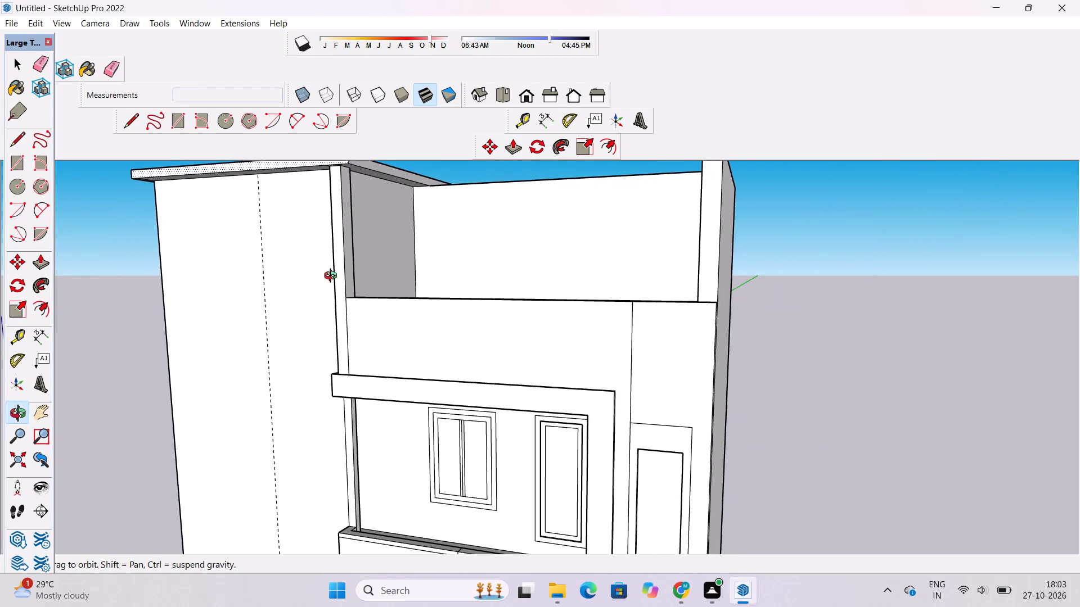
drag(336, 291, 355, 339)
scroll(385, 390, up, 3)
shift+drag(385, 390, 363, 355)
drag(363, 354, 425, 387)
shift+drag(430, 388, 408, 386)
scroll(407, 386, up, 2)
shift+drag(478, 400, 460, 397)
scroll(425, 396, up, 2)
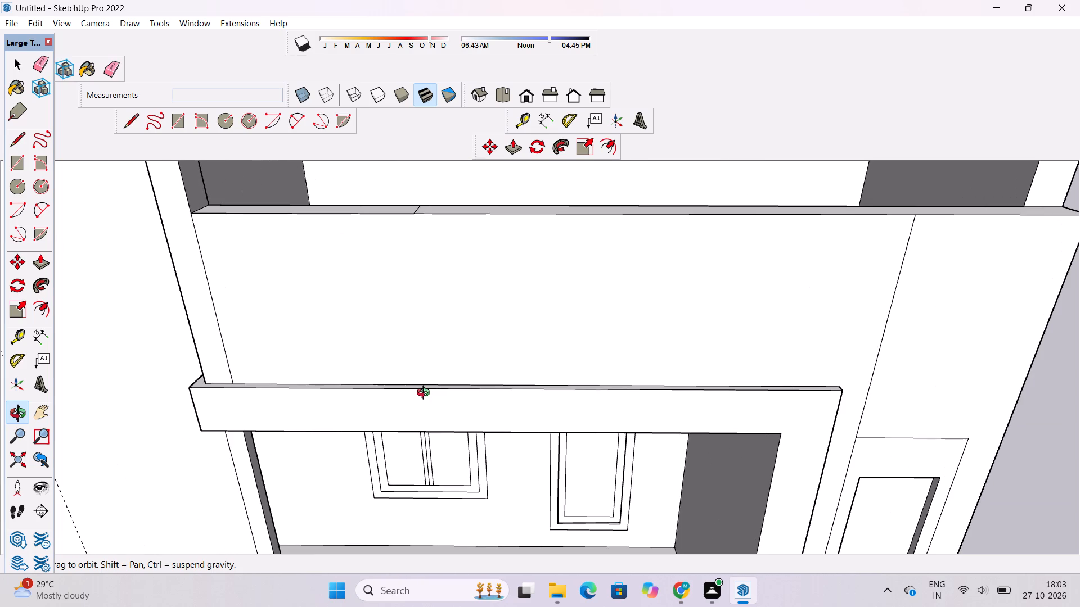
scroll(419, 388, down, 2)
shift+drag(419, 387, 402, 364)
shift+drag(402, 363, 430, 366)
shift+drag(430, 366, 365, 366)
drag(365, 364, 380, 360)
shift+drag(380, 360, 381, 370)
drag(382, 370, 394, 359)
Place a guide line on the wall 1.5' above the rear top edge of the projecting frame.
key(t)
scroll(424, 370, up, 3)
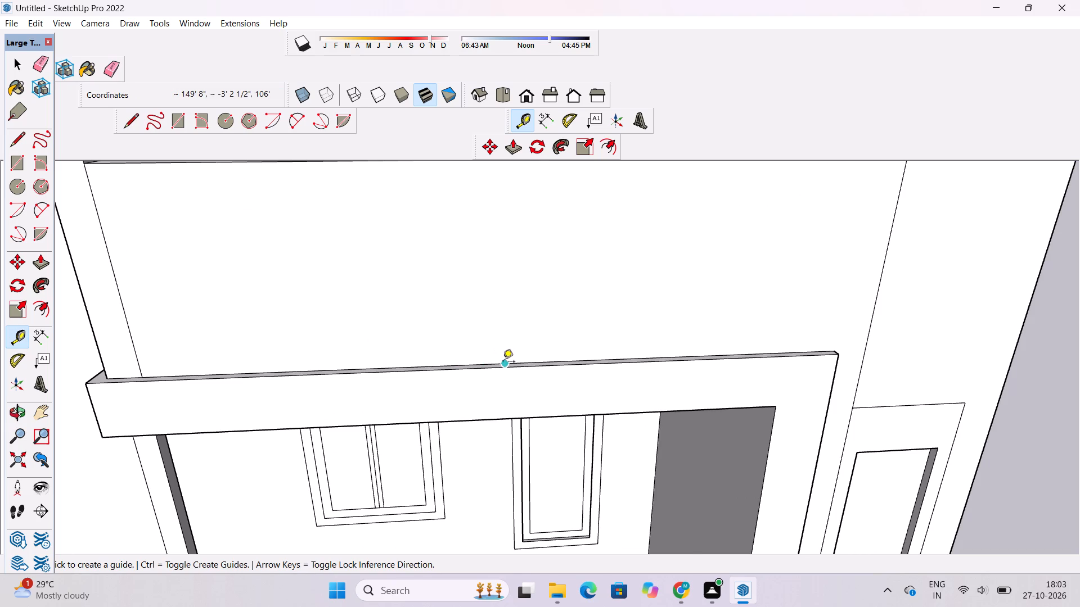
scroll(505, 361, up, 9)
click(505, 365)
scroll(505, 365, down, 5)
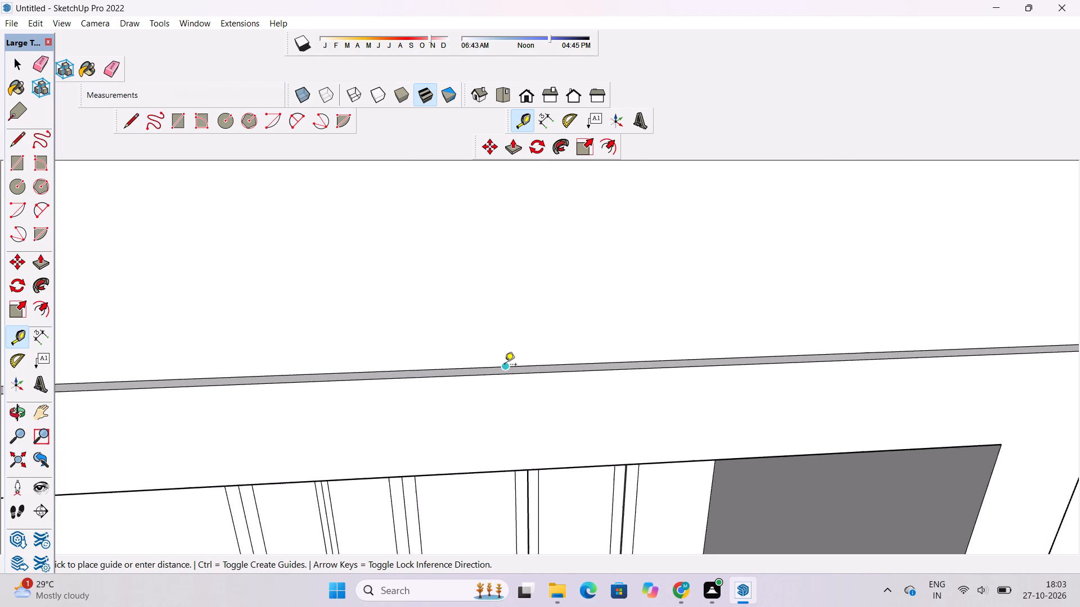
scroll(505, 365, down, 9)
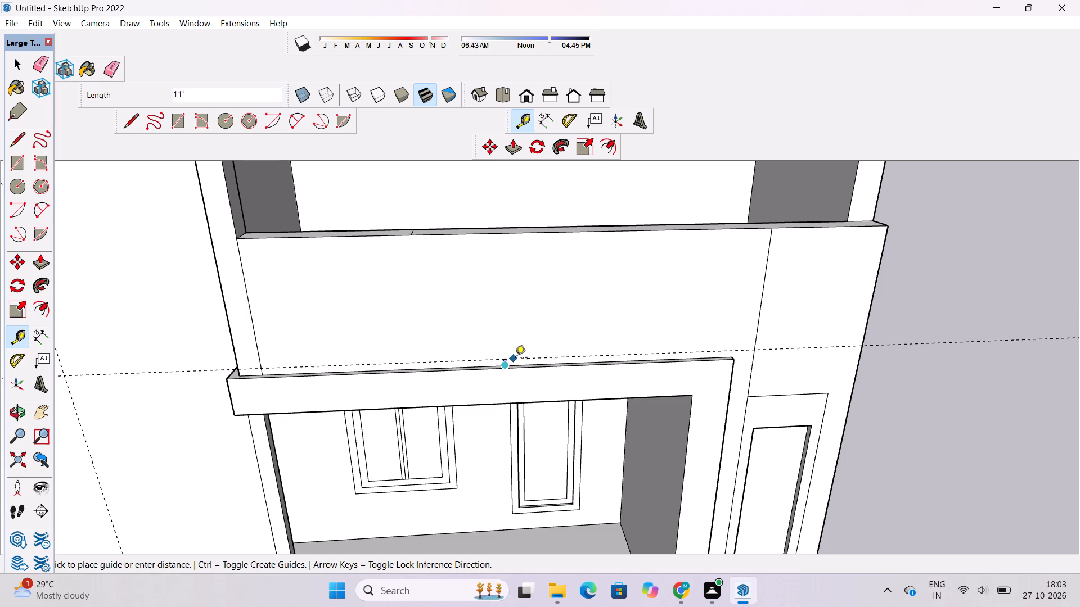
scroll(528, 347, up, 1)
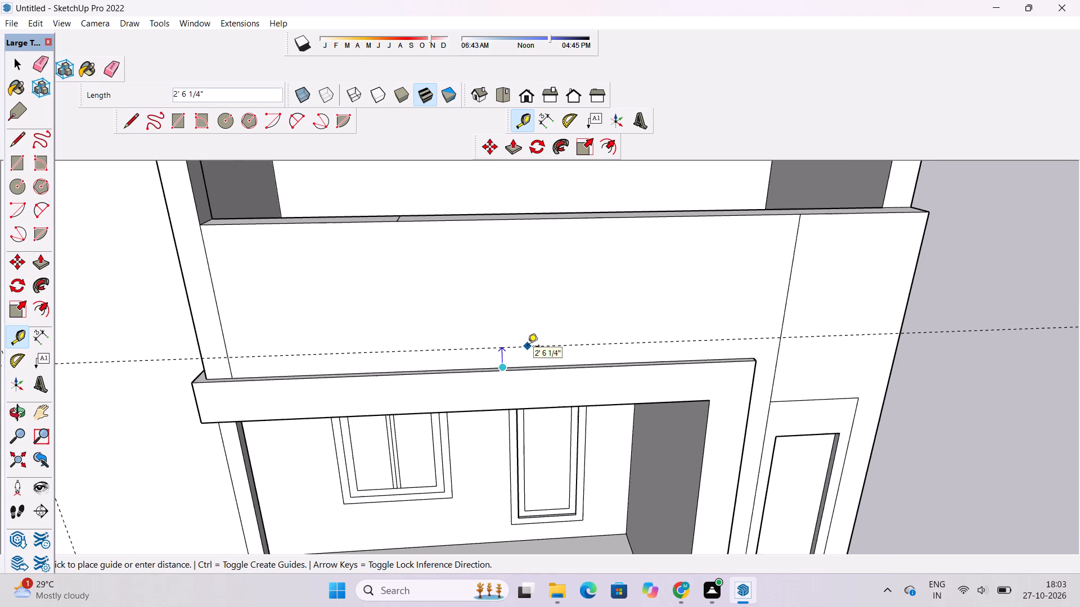
scroll(528, 347, up, 1)
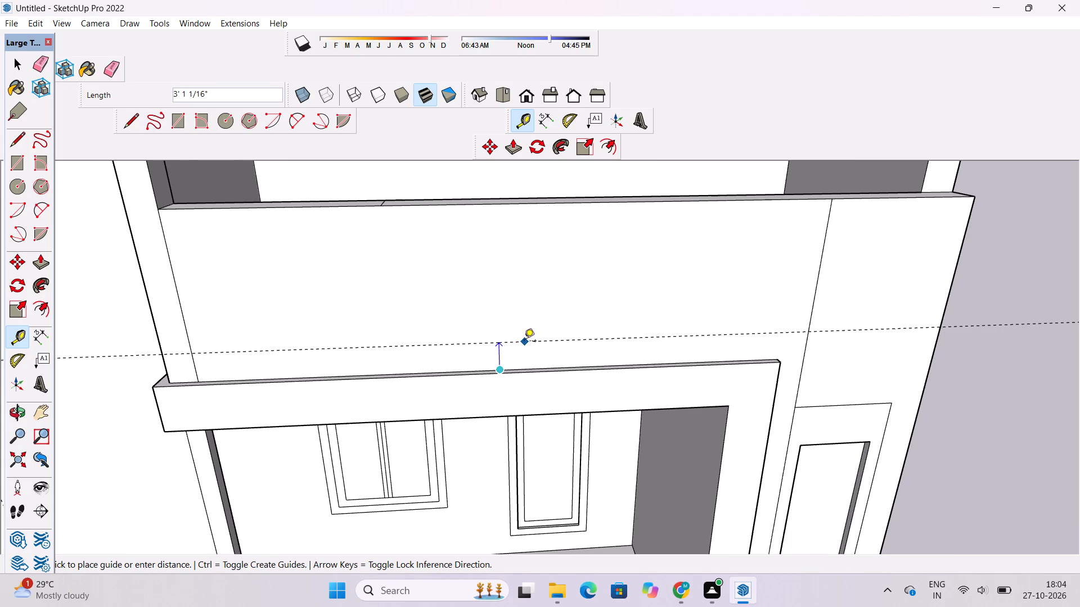
text(1.5')
key(Return)
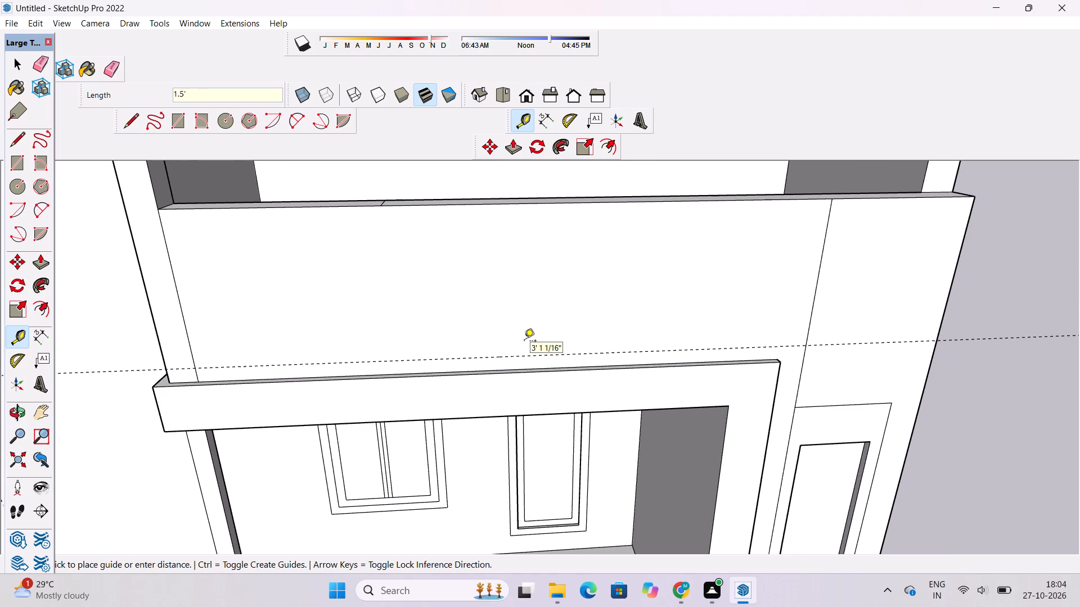
Draw a 1' 6" vertical line from the frame's rear top corner to the guide, then a 60' line along it to the wall return.
key(o)
drag(526, 420, 547, 336)
scroll(520, 336, down, 2)
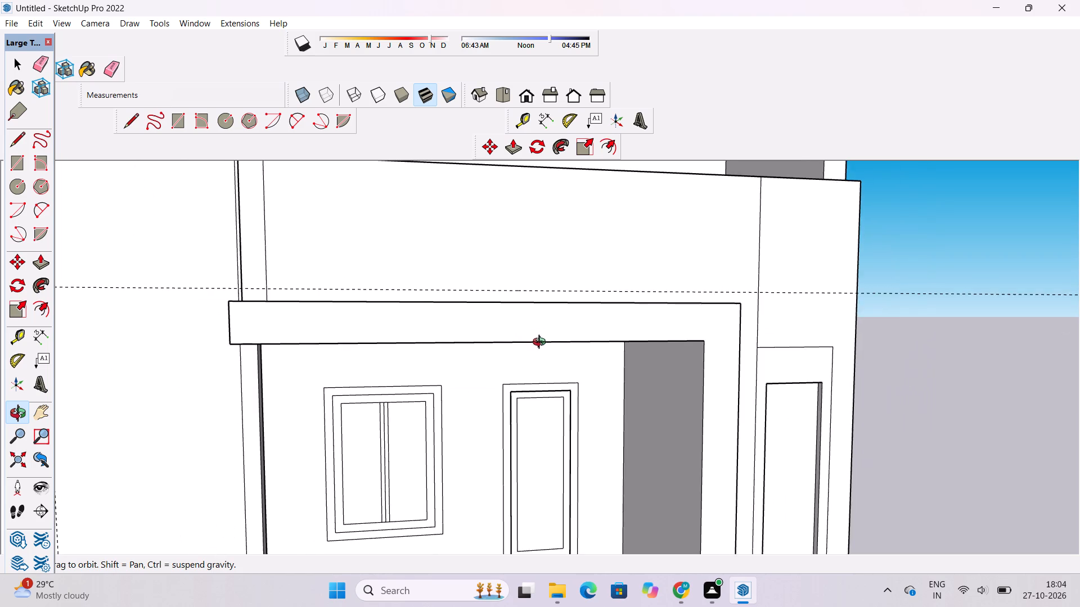
drag(542, 345, 509, 361)
key(l)
scroll(758, 309, up, 4)
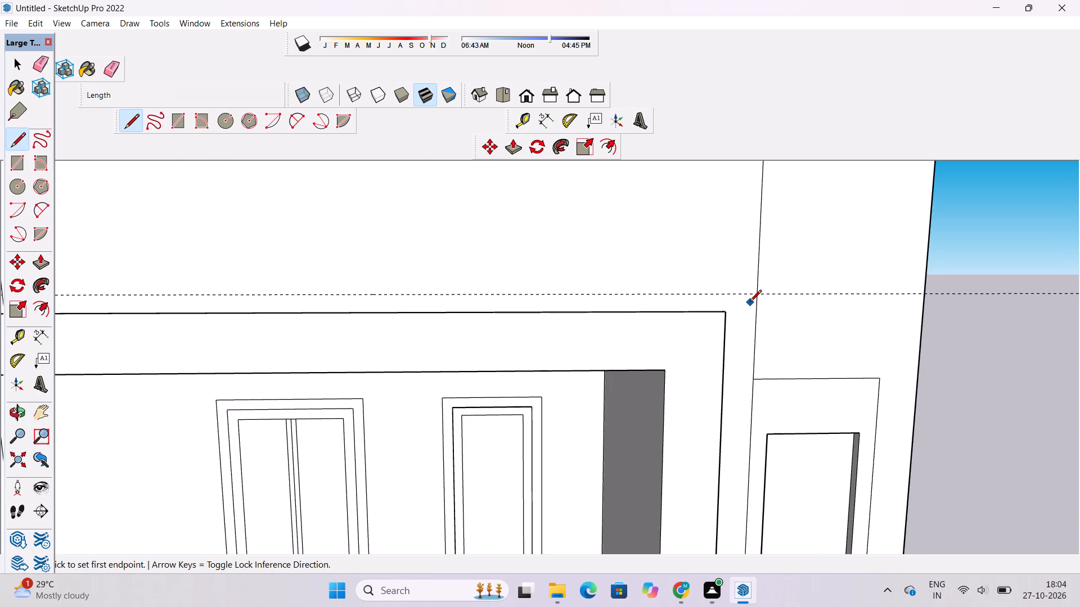
scroll(746, 300, up, 4)
scroll(746, 301, down, 3)
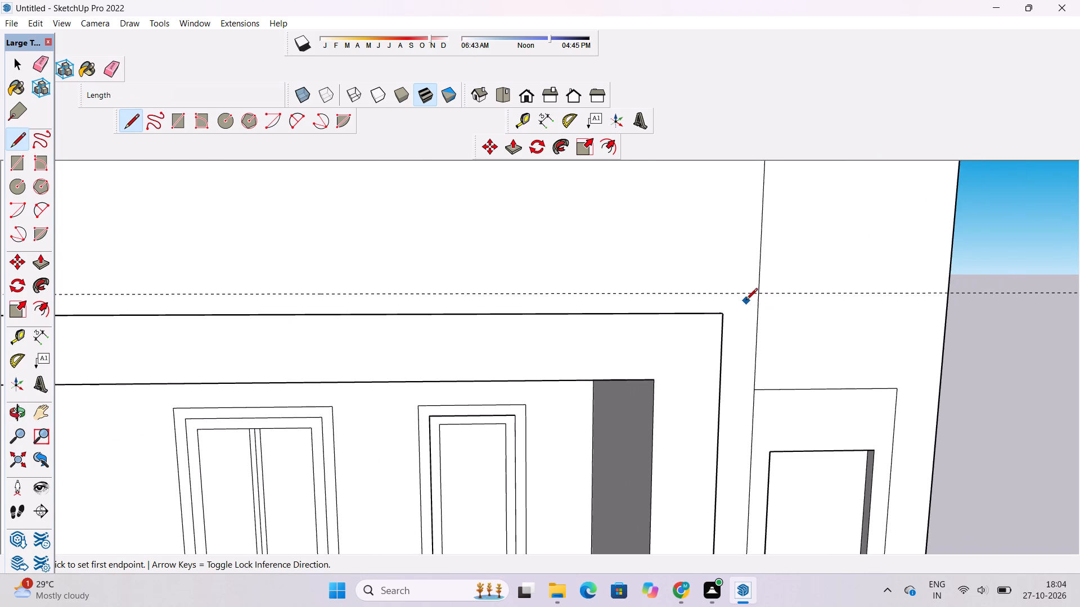
key(o)
drag(746, 301, 578, 354)
key(l)
scroll(529, 398, up, 2)
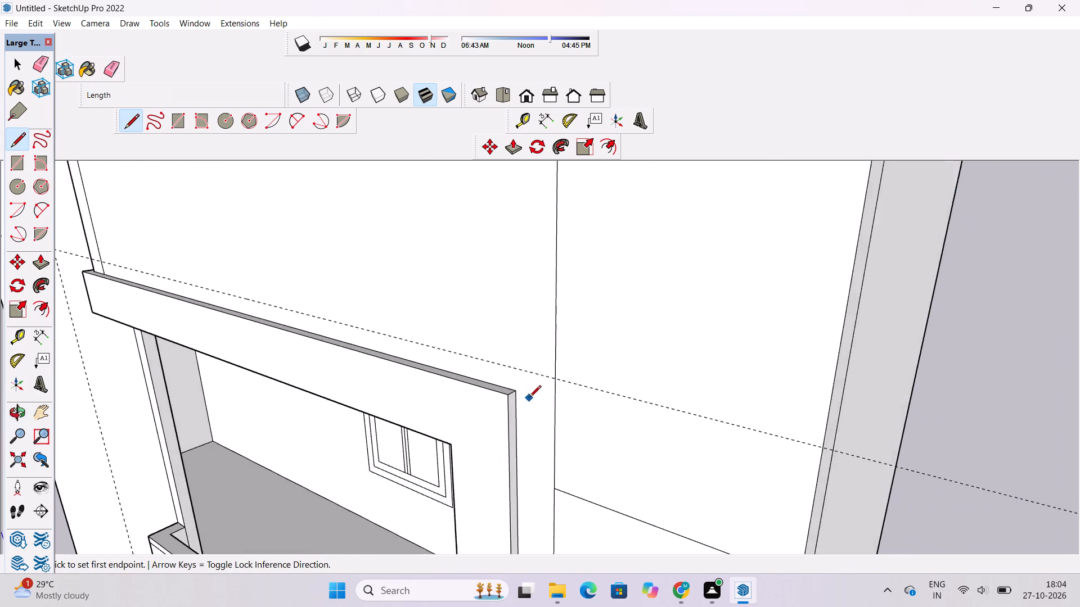
scroll(529, 398, up, 8)
click(503, 387)
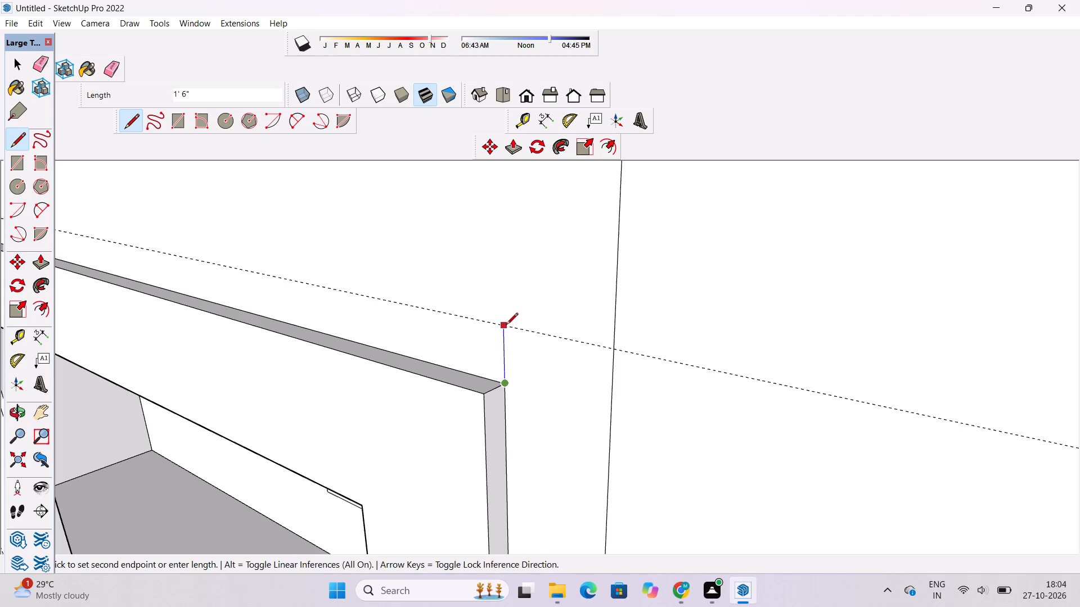
click(506, 325)
scroll(760, 323, down, 20)
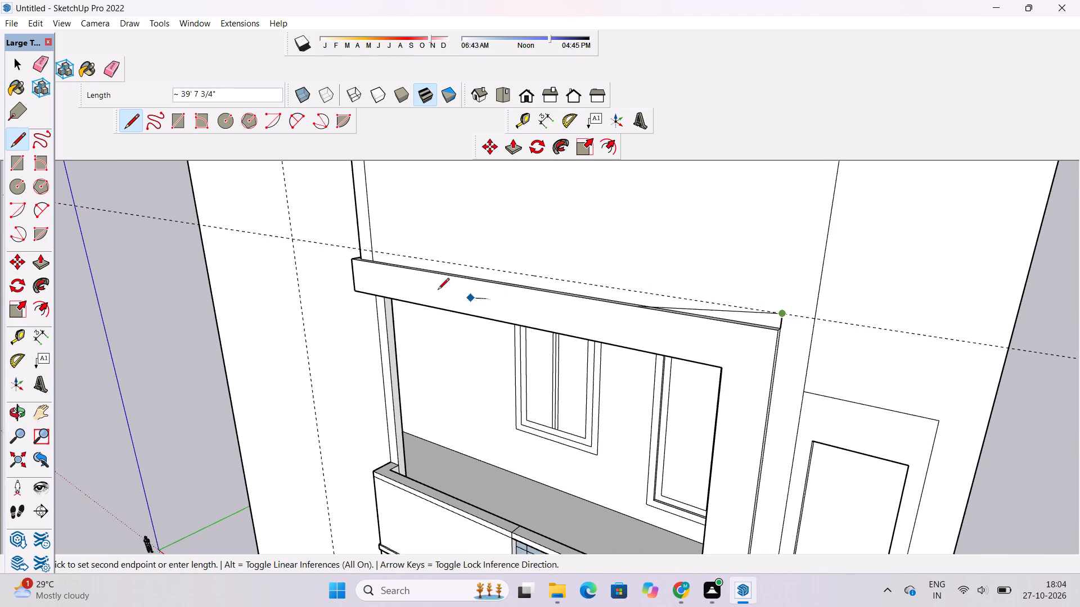
scroll(384, 247, up, 5)
click(362, 255)
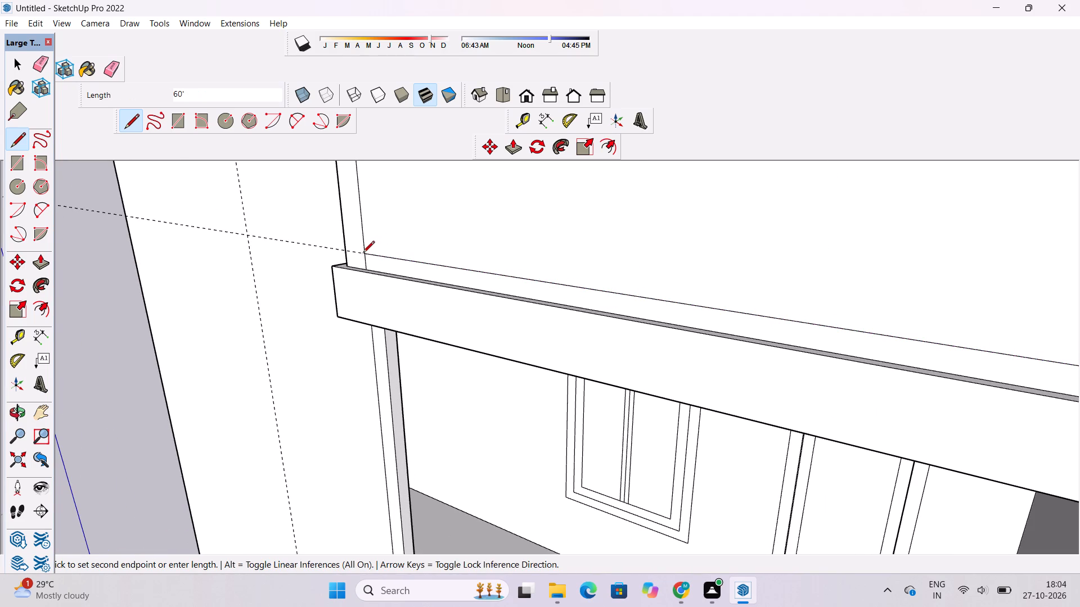
Erase the horizontal guide line above the projecting frame.
scroll(364, 252, down, 5)
key(e)
drag(258, 227, 254, 238)
scroll(253, 239, down, 3)
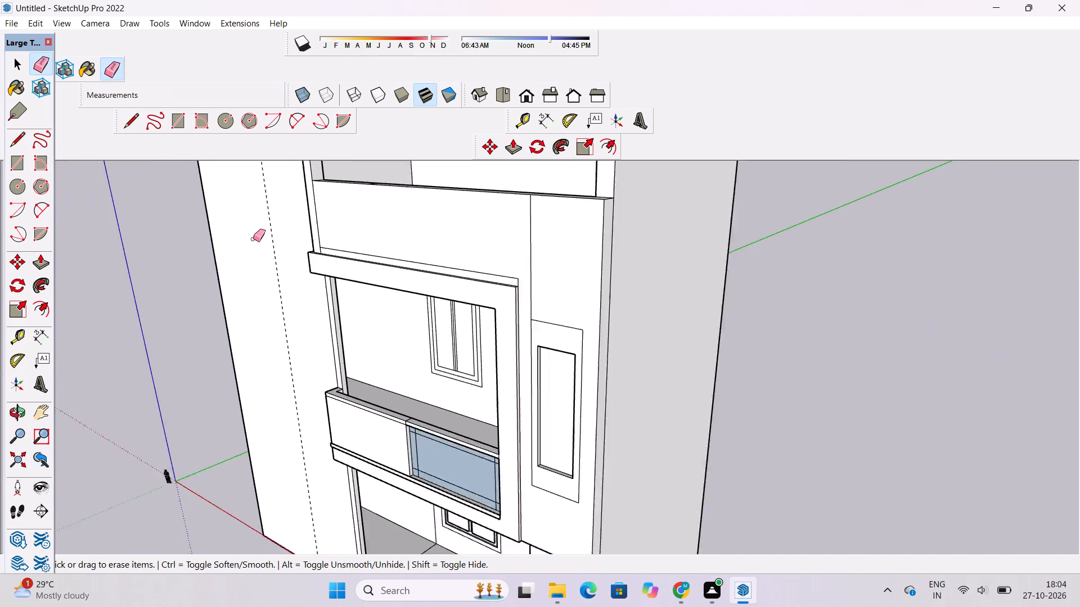
Erase the short vertical edge between the new line and the frame where the wall meets the wall return.
scroll(253, 239, down, 6)
key(o)
shift+drag(316, 273, 359, 255)
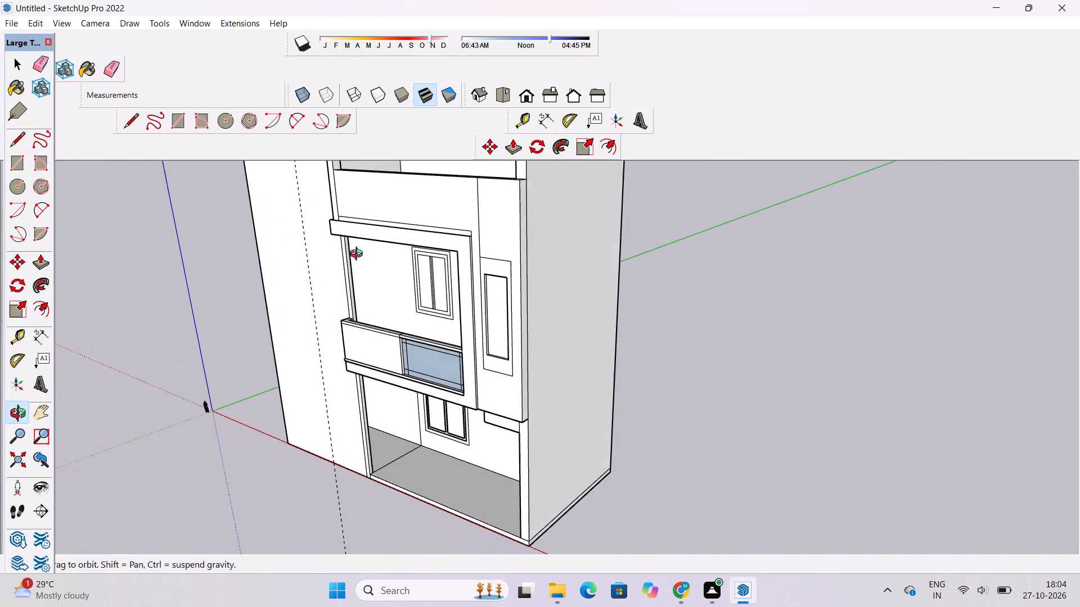
shift+drag(359, 255, 364, 275)
scroll(299, 211, up, 9)
shift+drag(343, 225, 358, 238)
scroll(374, 253, up, 6)
shift+click(406, 255)
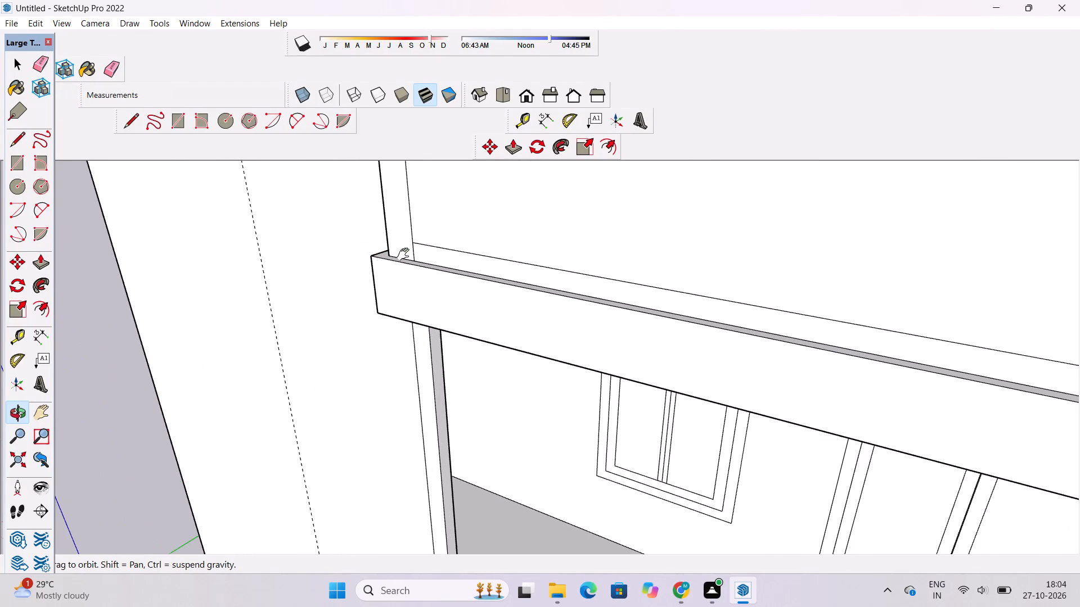
key(l)
scroll(412, 244, up, 5)
key(e)
click(422, 250)
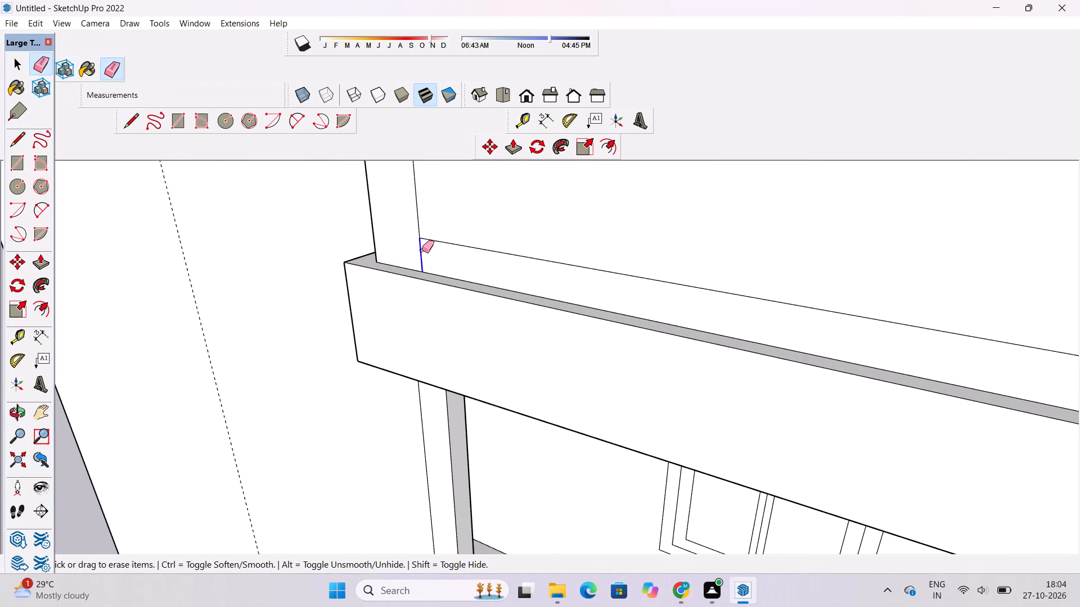
Draw a 2' 9" line continuing the strip's top edge across the wall return to its outer edge.
key(l)
click(417, 239)
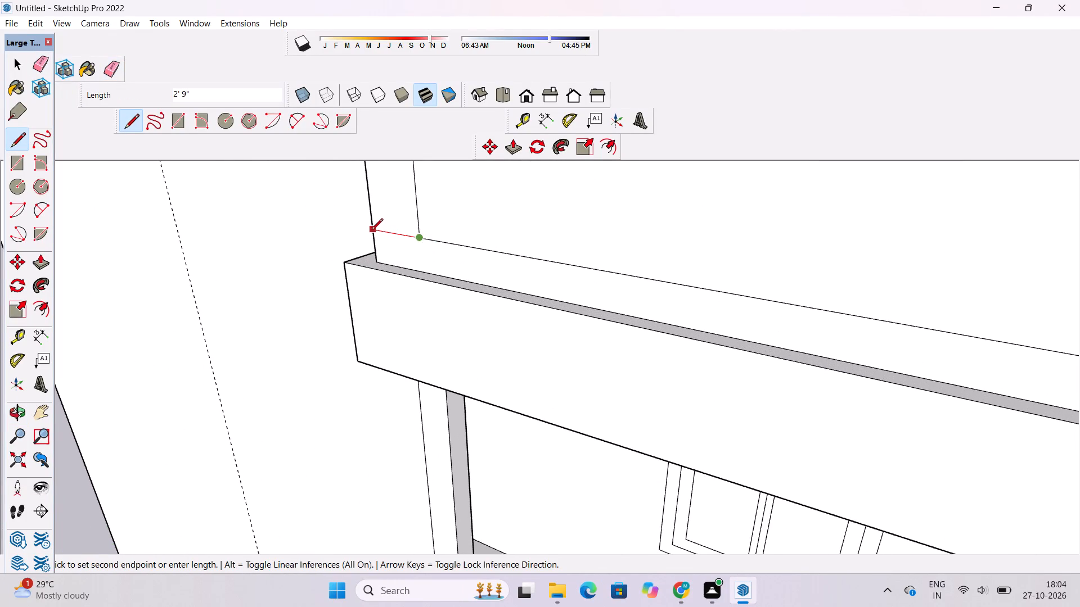
click(370, 230)
scroll(355, 218, down, 20)
scroll(355, 218, down, 3)
Push/Pull the strip above the projecting frame outward 9 1/2", flush with the frame's front face.
key(o)
drag(502, 266, 438, 288)
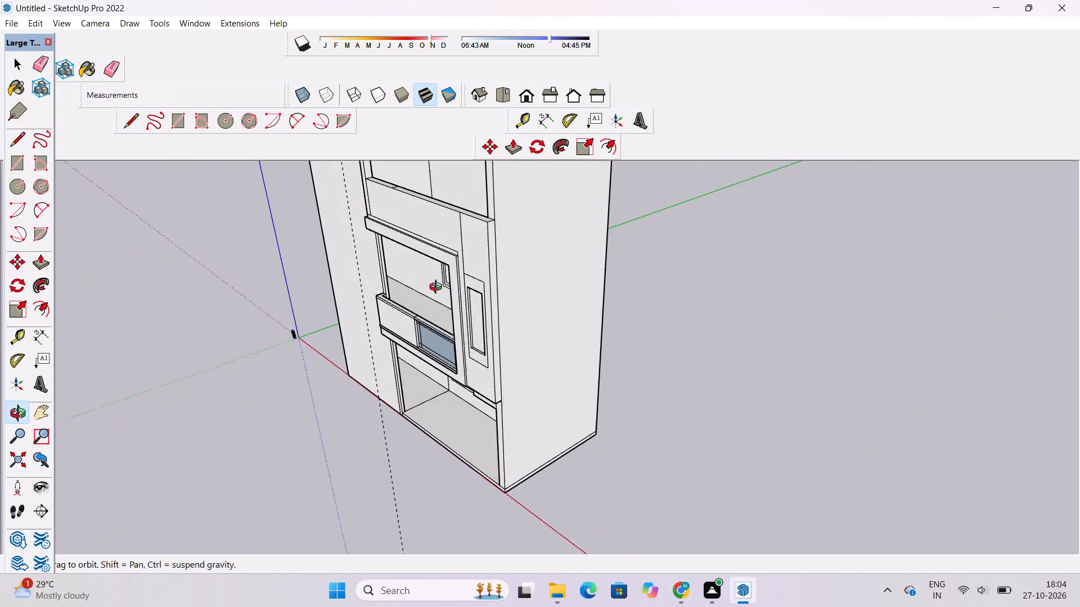
drag(438, 288, 426, 288)
scroll(396, 253, up, 3)
shift+drag(402, 253, 470, 253)
scroll(539, 238, up, 5)
drag(580, 241, 519, 255)
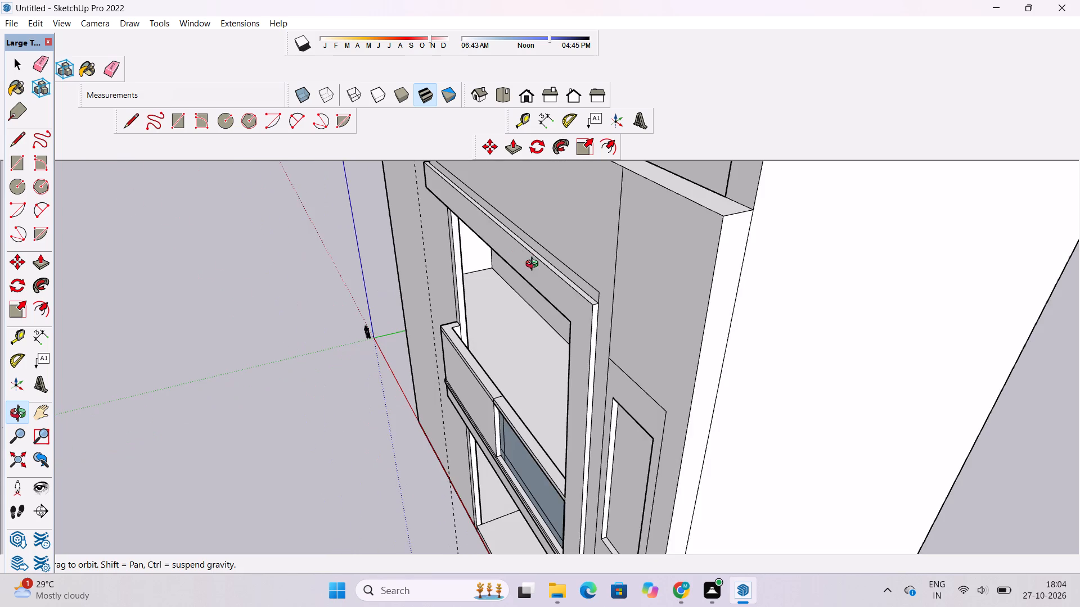
scroll(540, 269, down, 3)
shift+click(539, 277)
shift+scroll(537, 273, down, 2)
shift+drag(536, 269, 523, 288)
click(523, 288)
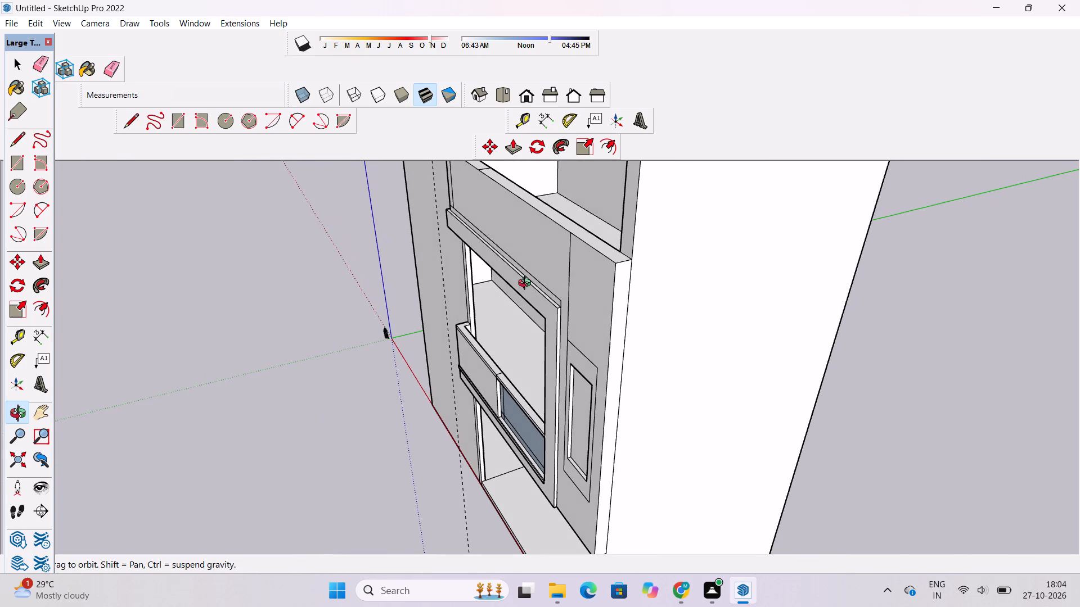
key(p)
scroll(539, 273, up, 4)
click(555, 301)
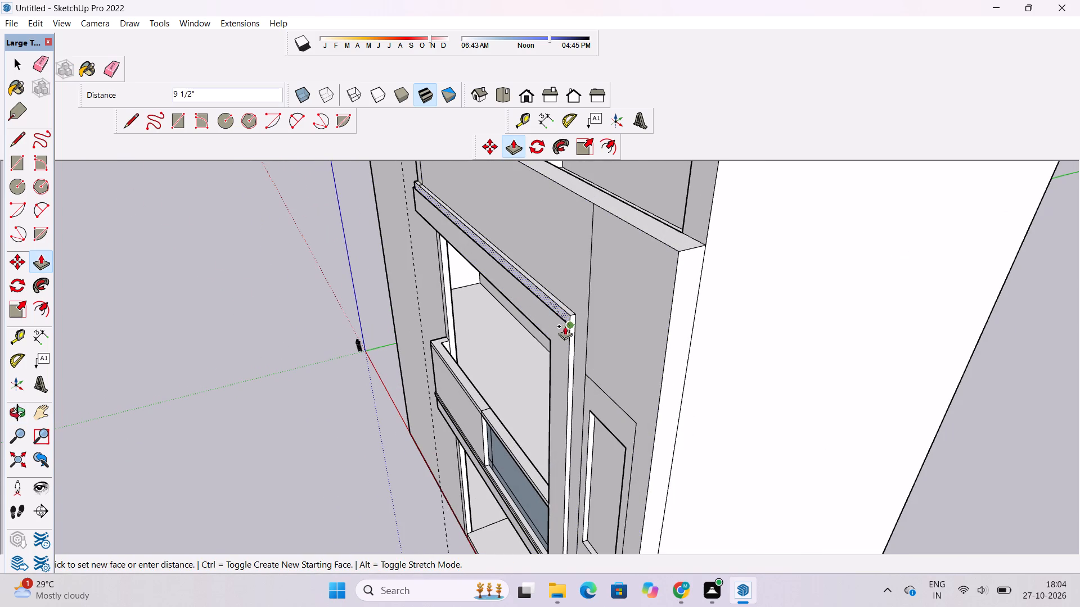
click(566, 340)
Push/Pull the front face of the strip above the frame a further 5" outward.
scroll(572, 321, up, 7)
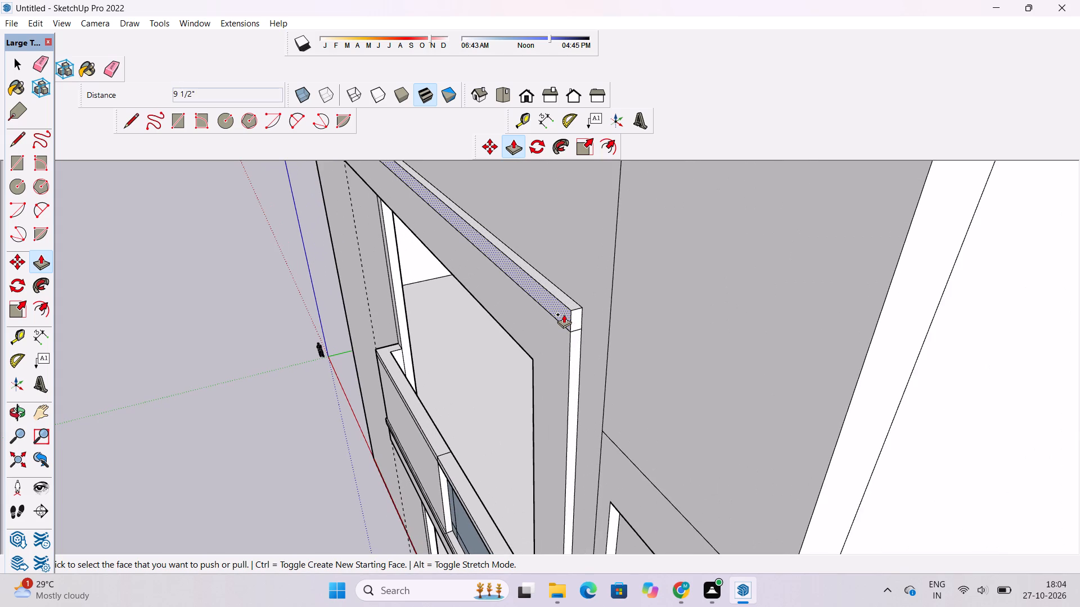
click(564, 314)
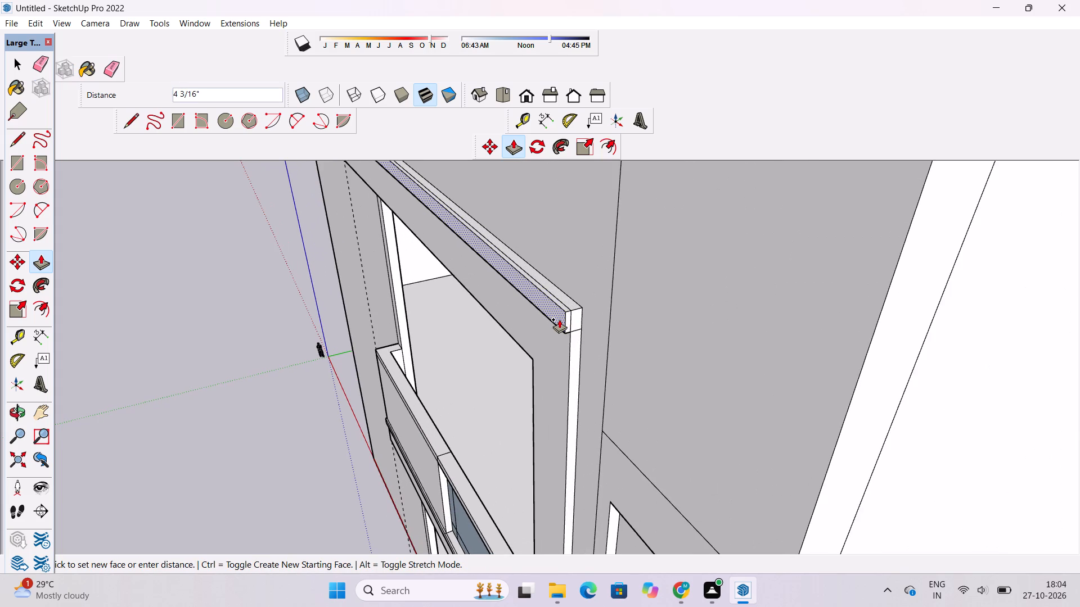
text(5")
key(Return)
Erase the vertical seam edge on the strip's end face beside the tall wall.
key(o)
scroll(565, 312, down, 5)
drag(508, 351, 596, 388)
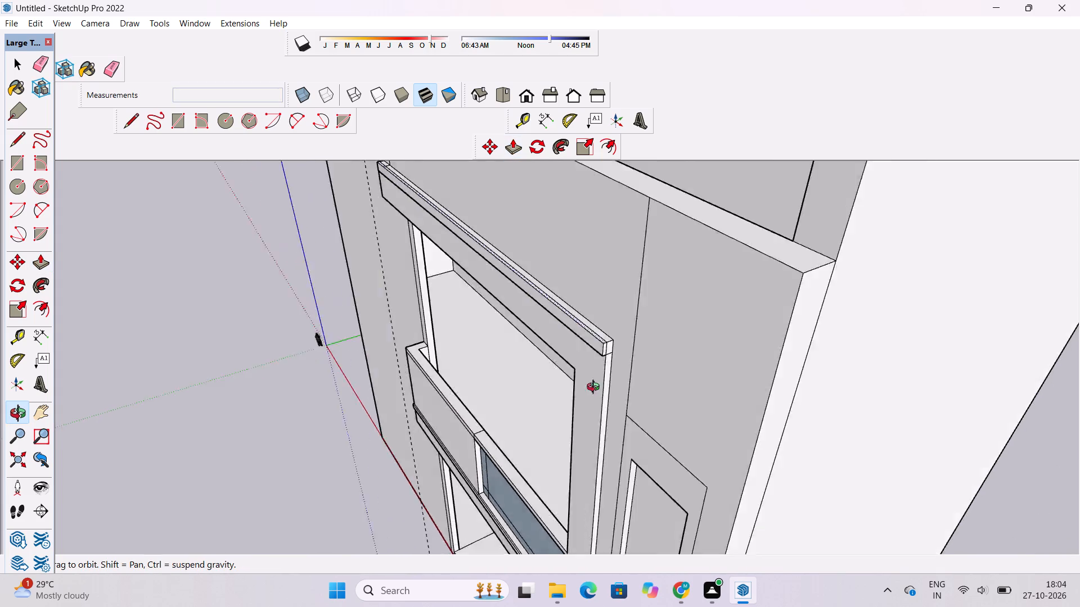
drag(596, 388, 752, 375)
scroll(500, 312, up, 3)
scroll(496, 283, down, 4)
shift+drag(500, 278, 467, 291)
drag(466, 292, 573, 325)
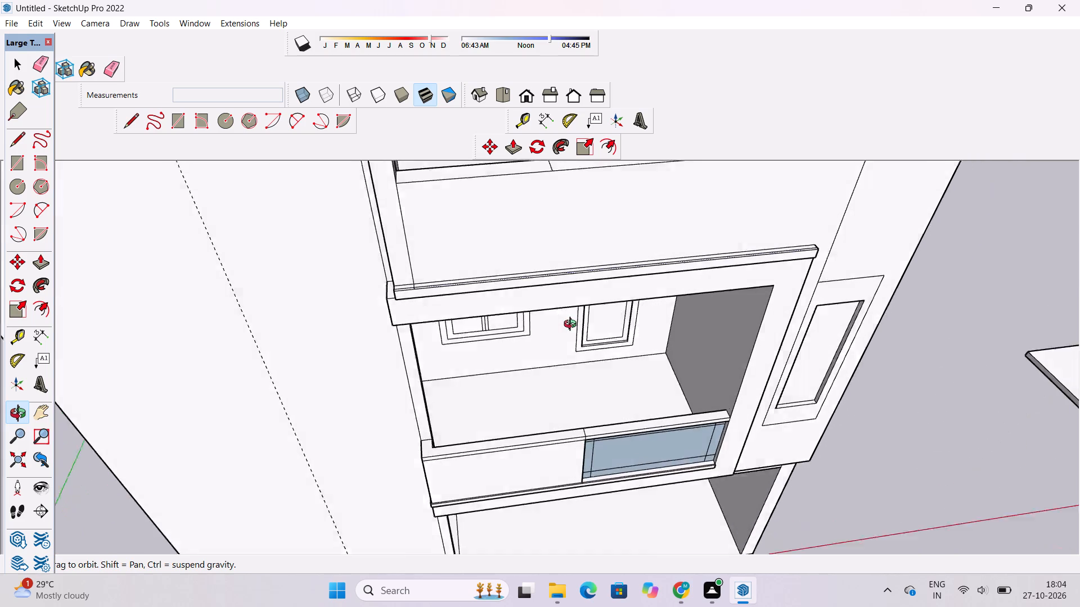
drag(573, 325, 578, 325)
scroll(410, 295, up, 6)
drag(452, 351, 600, 338)
scroll(616, 329, up, 4)
shift+drag(605, 329, 547, 316)
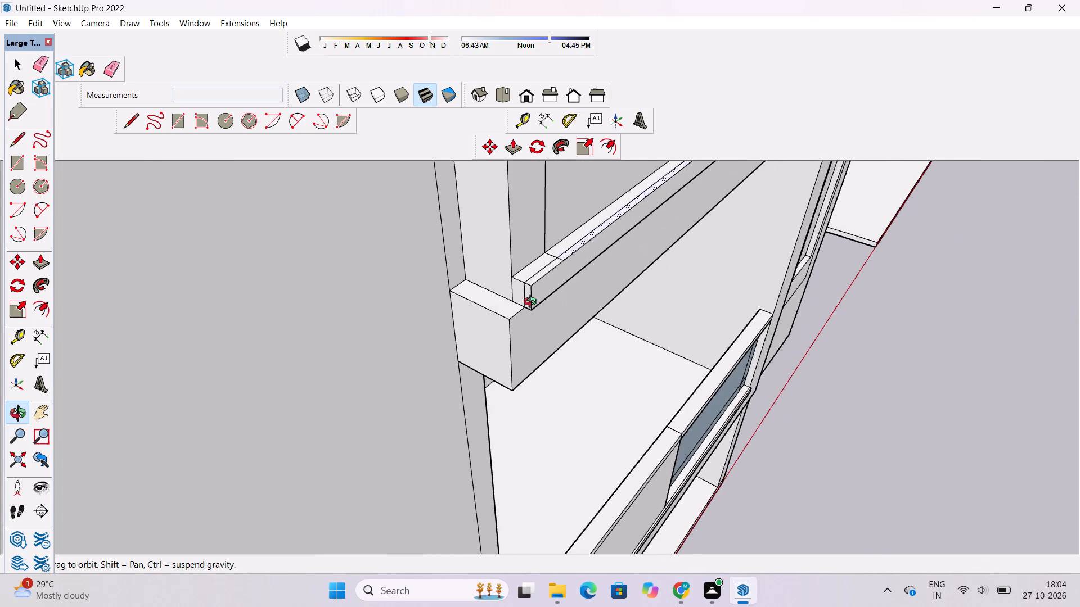
scroll(533, 303, up, 4)
shift+drag(533, 303, 524, 300)
key(e)
scroll(514, 290, up, 4)
drag(517, 283, 507, 283)
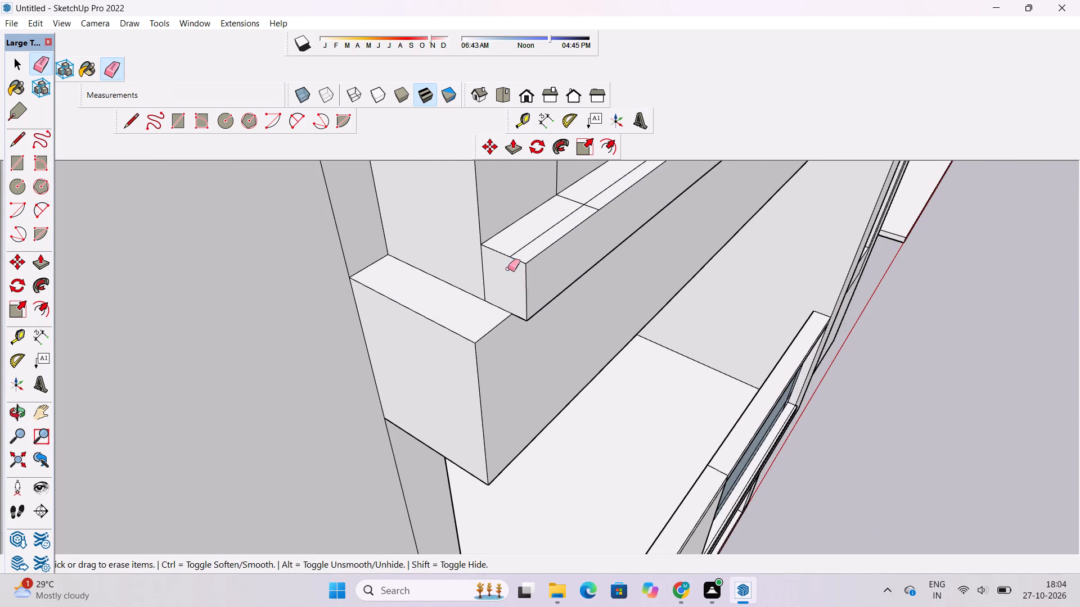
Push/Pull the strip's end face 1' 3" outward to the corner of the projecting frame below.
scroll(506, 262, down, 5)
key(p)
scroll(507, 259, down, 4)
scroll(496, 288, up, 5)
click(515, 268)
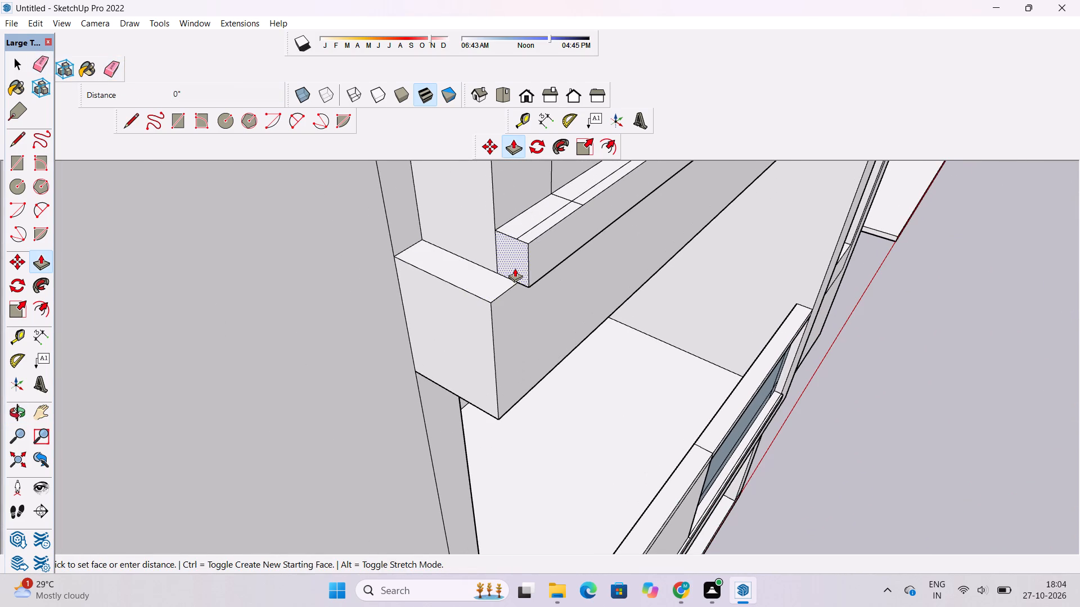
click(491, 303)
scroll(470, 307, down, 5)
scroll(497, 249, up, 2)
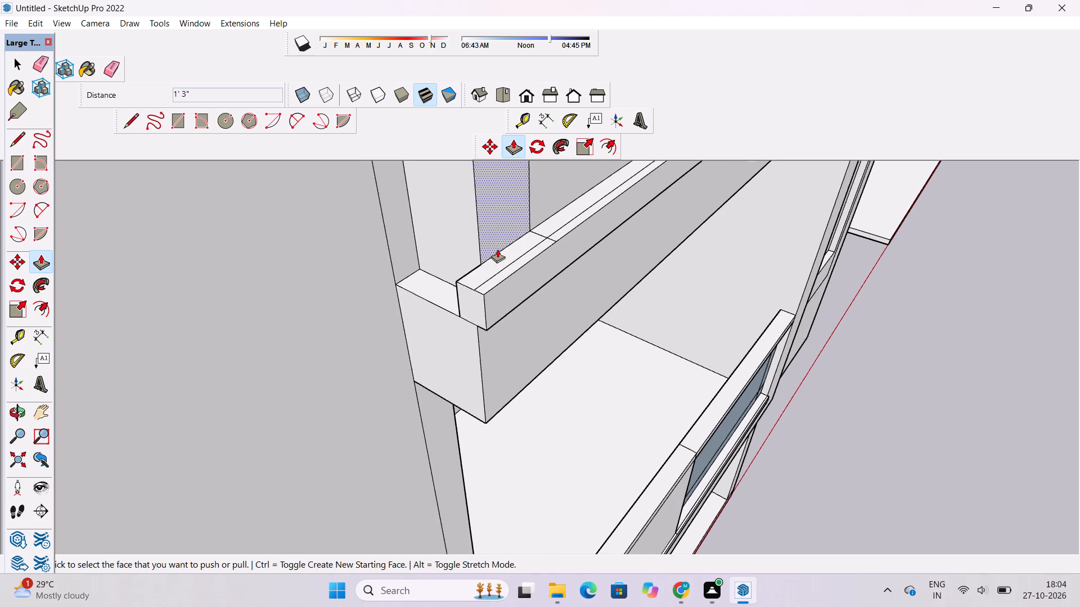
Erase the leftover seam edges on the strip's top face.
scroll(497, 249, up, 2)
key(e)
scroll(457, 270, down, 4)
scroll(536, 236, up, 2)
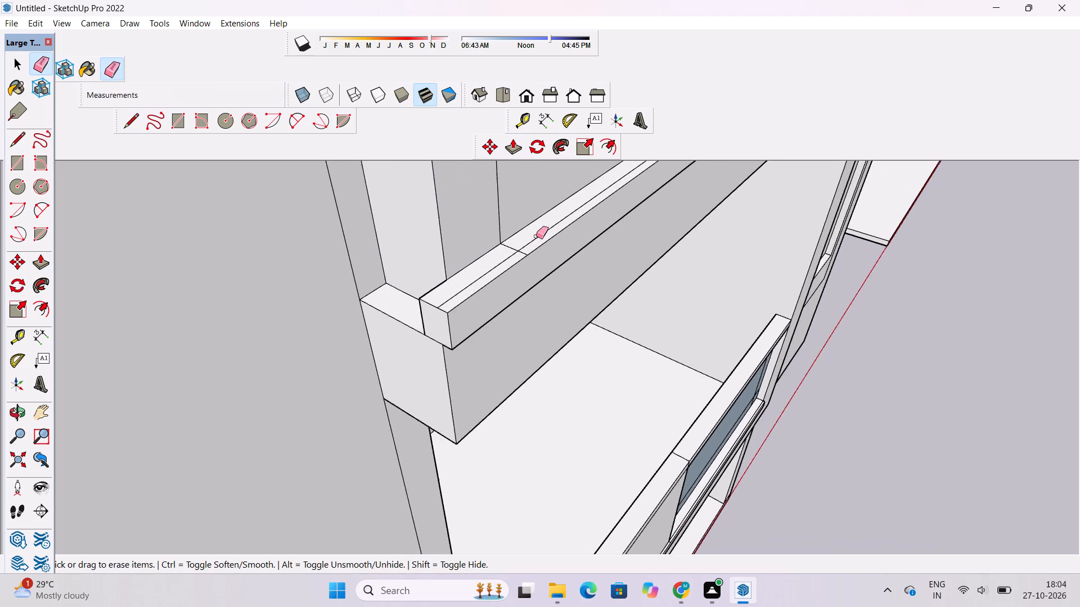
scroll(536, 236, up, 6)
click(507, 260)
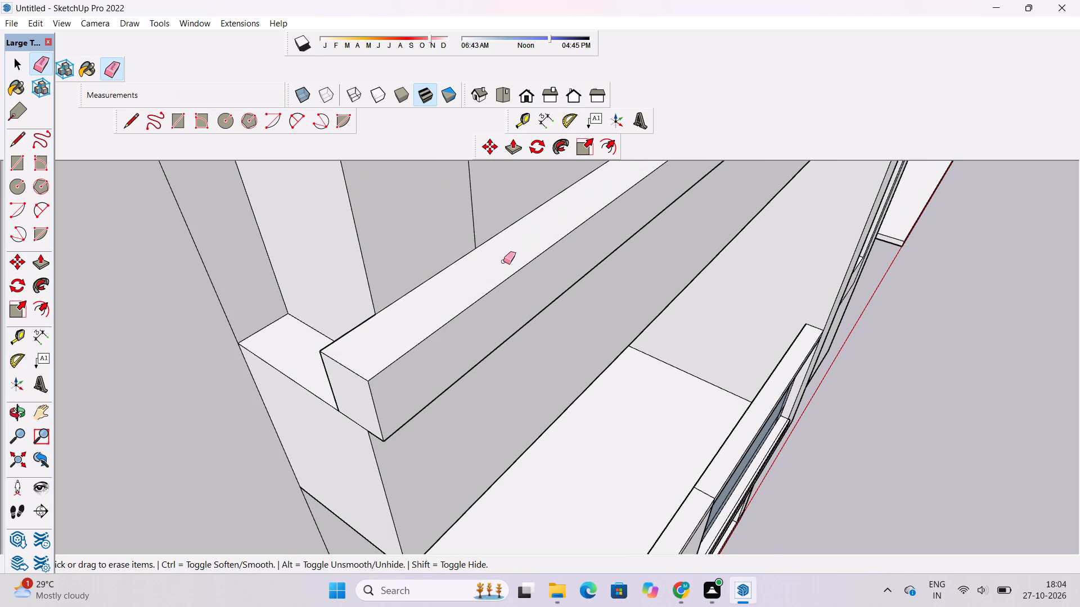
scroll(440, 309, down, 9)
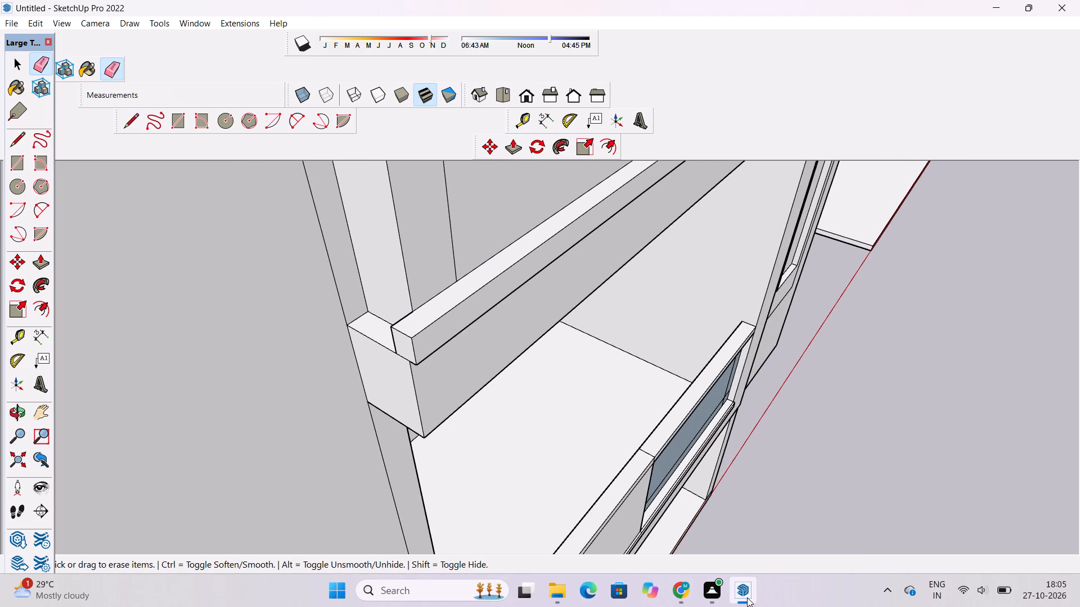